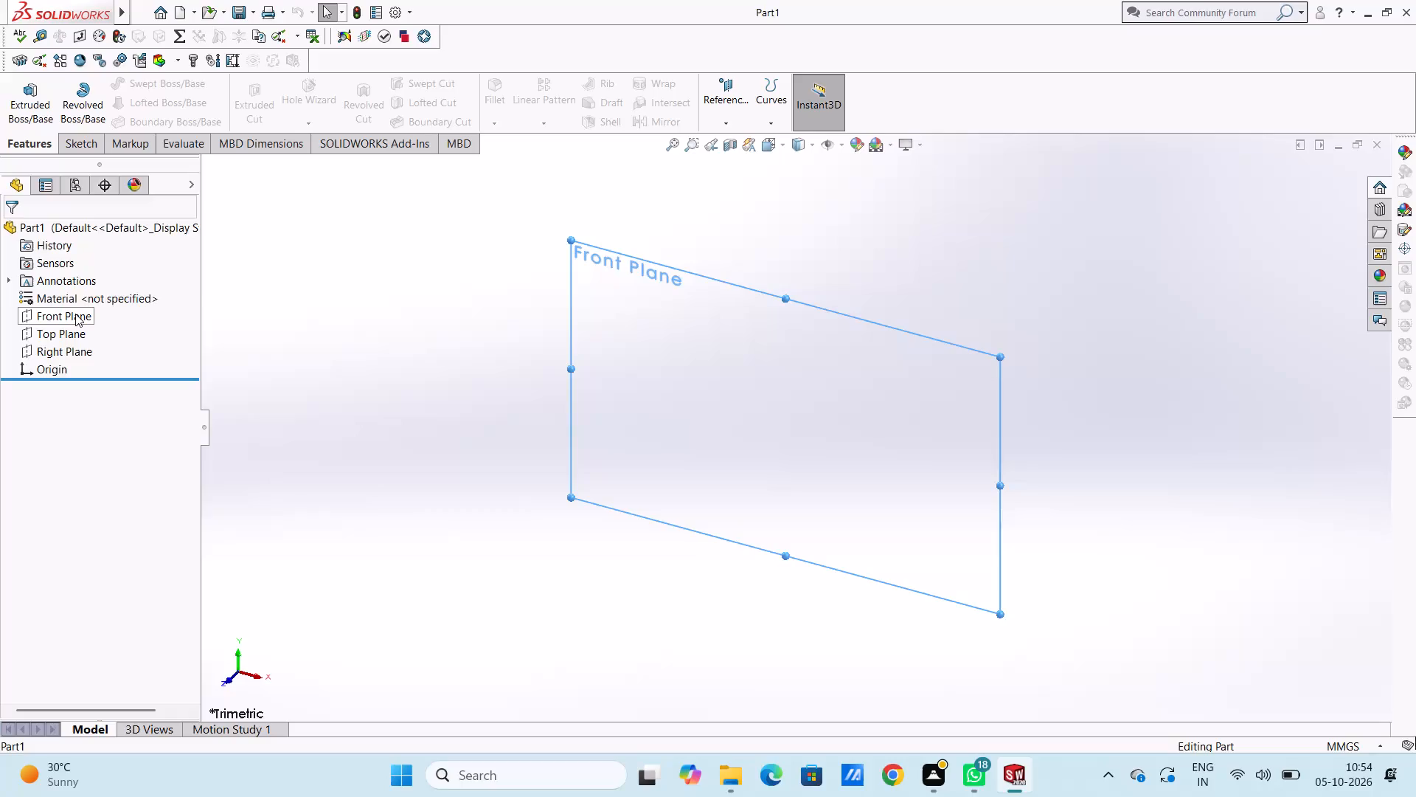
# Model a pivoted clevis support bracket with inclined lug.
# Sketch a center rectangle on the Front Plane, centred on the origin, 102.5 mm high and 125 mm wide.
pyautogui.click(89, 288)
pyautogui.click(432, 368)
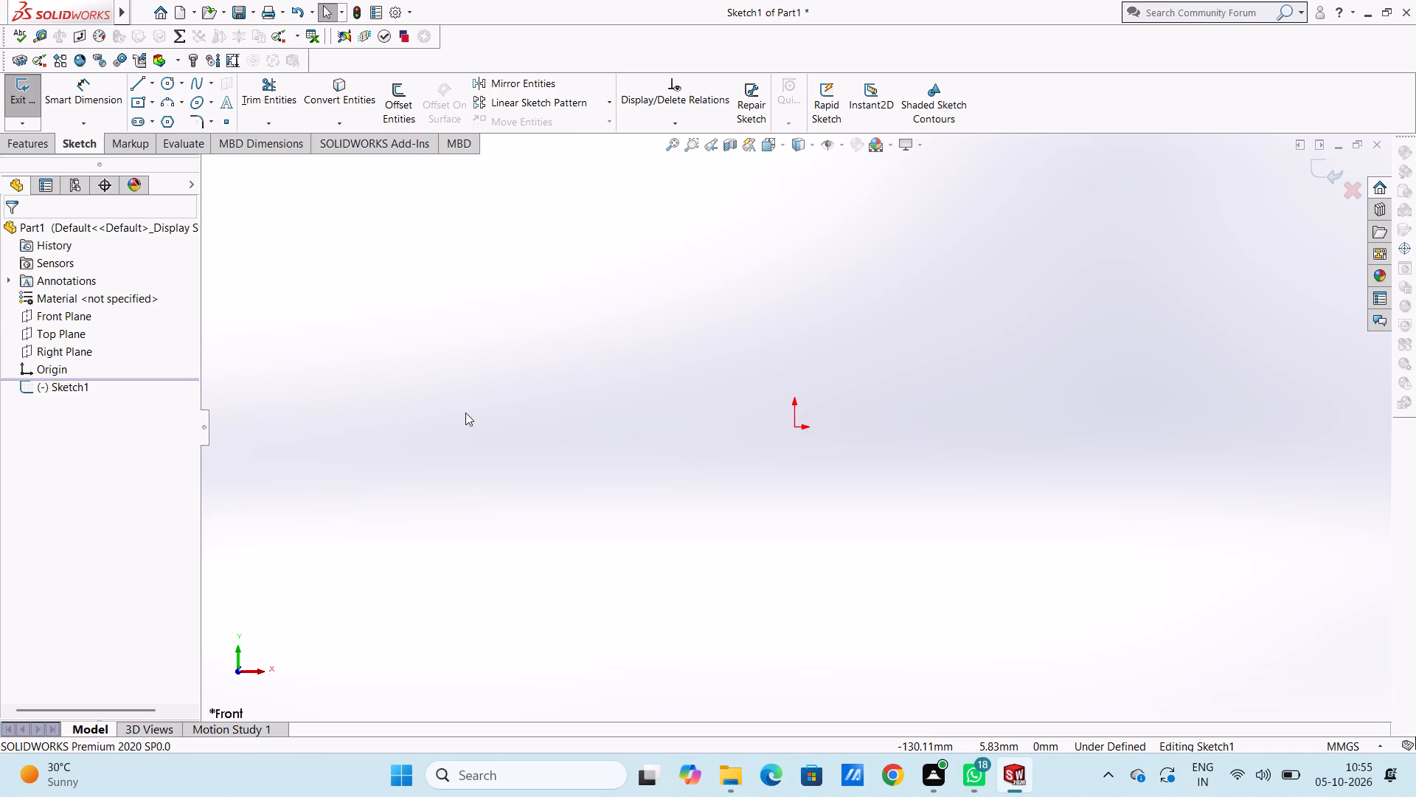
pyautogui.click(143, 102)
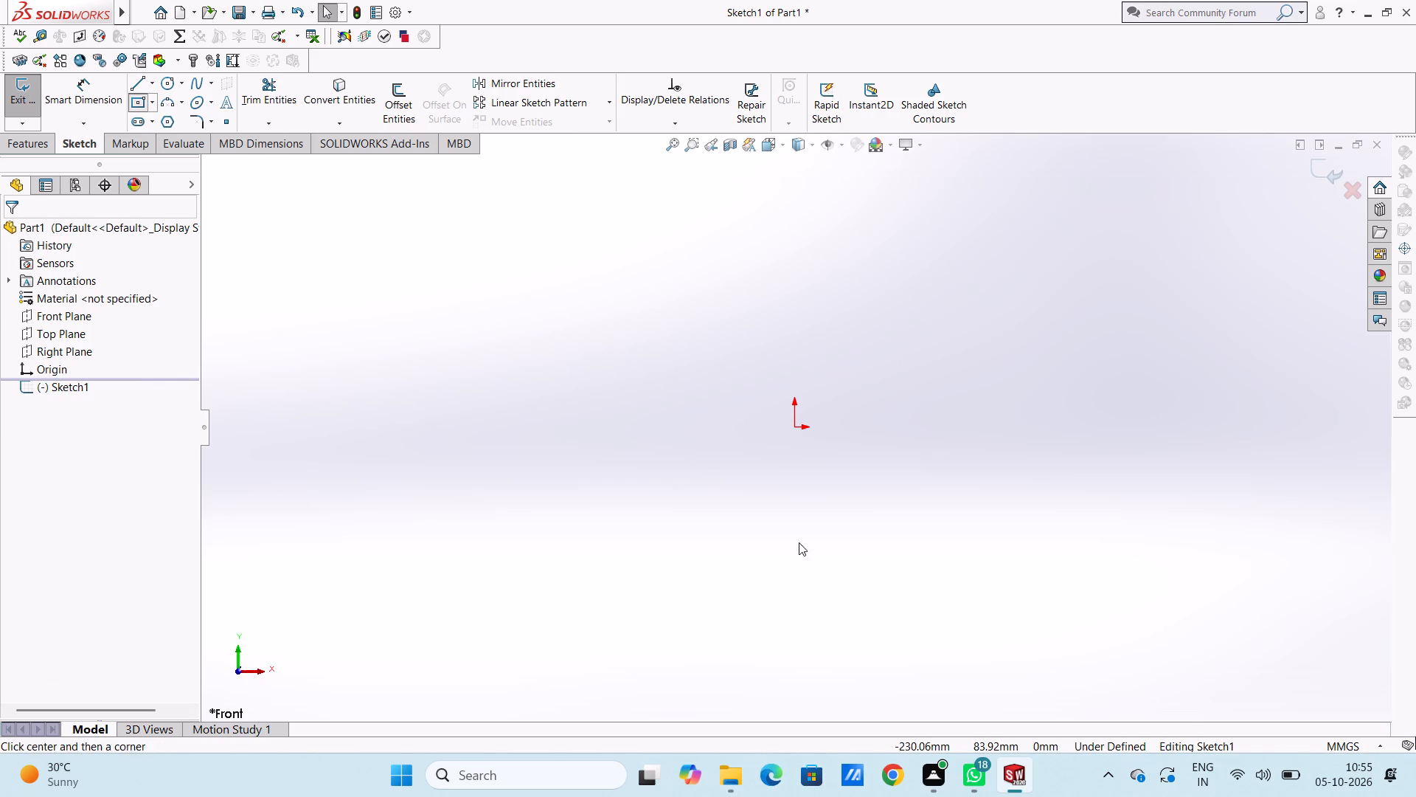
pyautogui.click(791, 427)
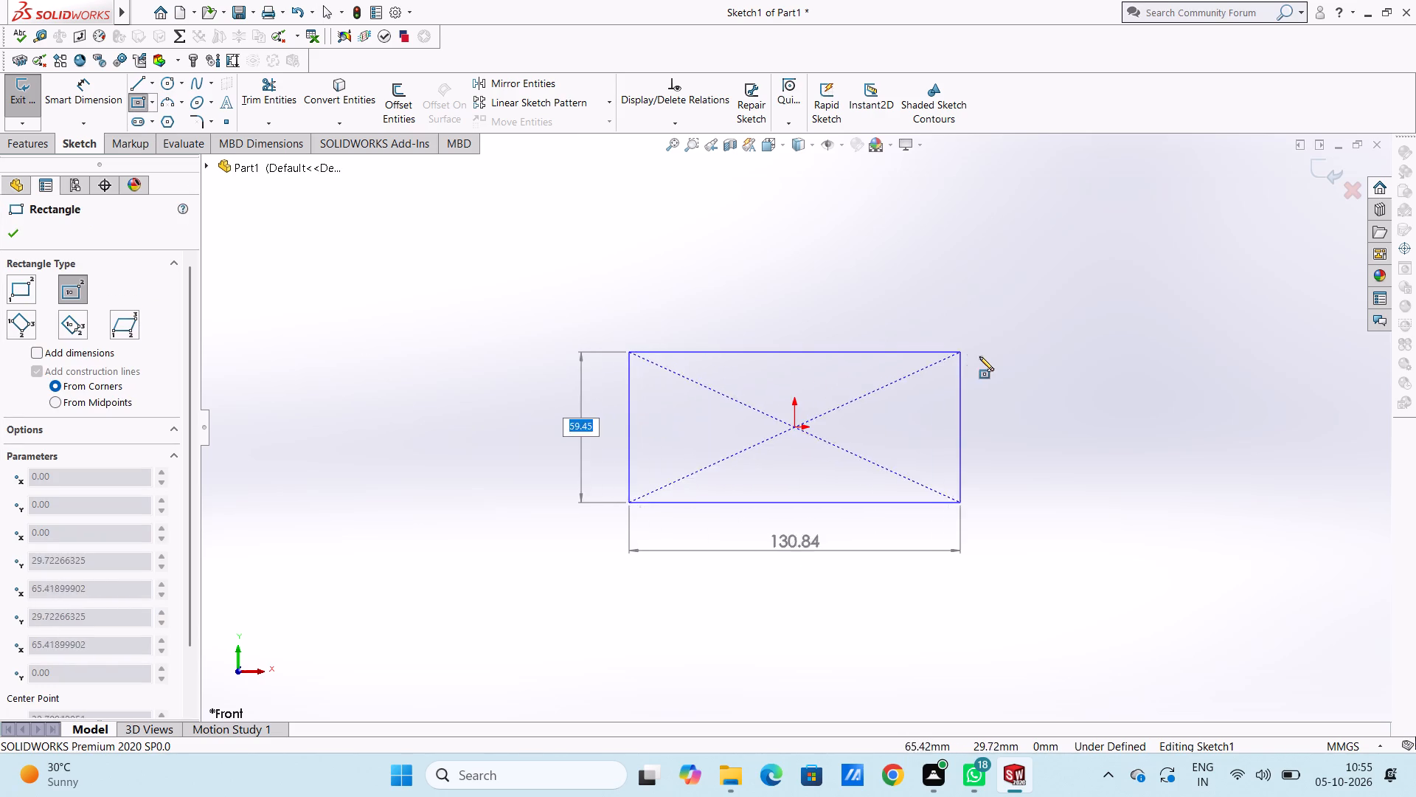
pyautogui.write('102.5')
pyautogui.press('Return')
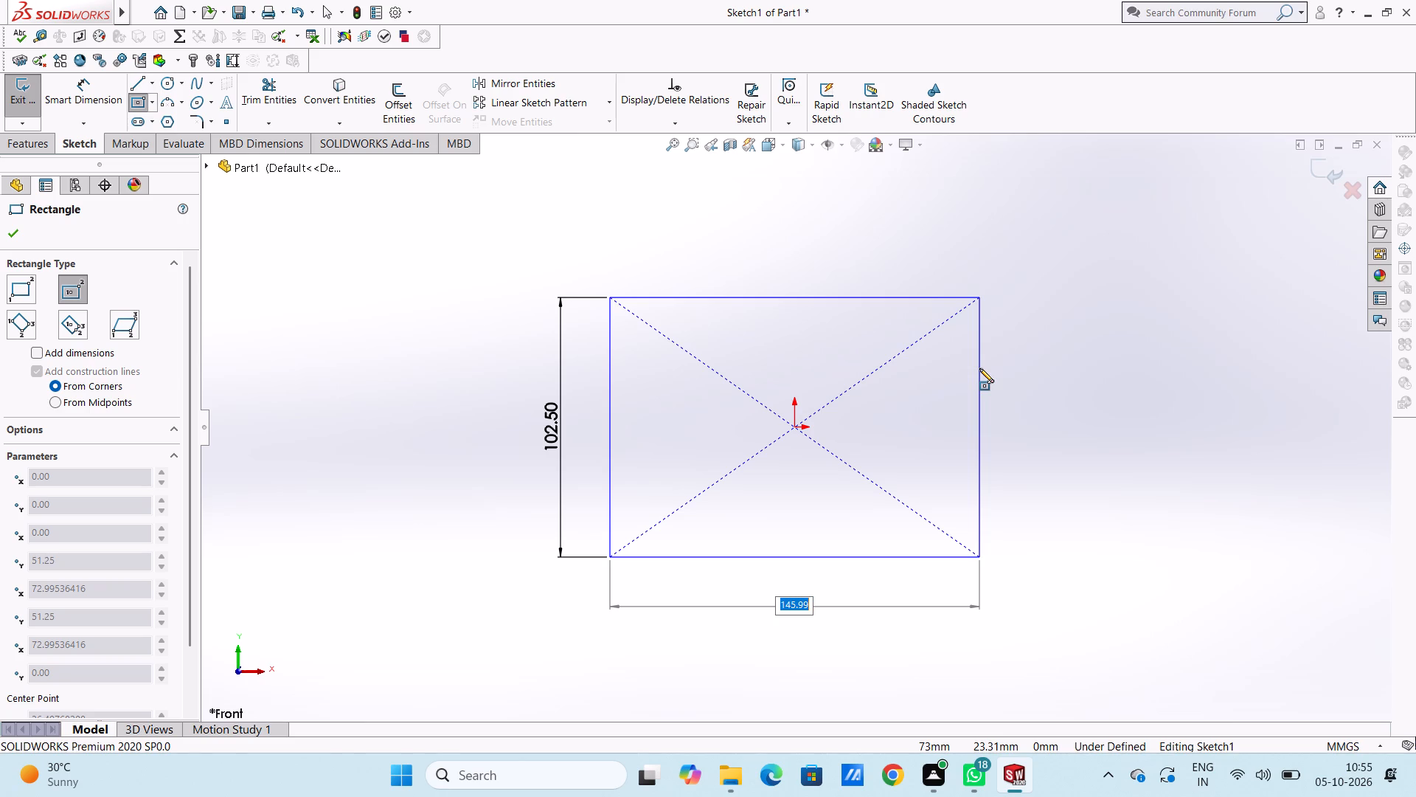
pyautogui.write('125')
pyautogui.press('Return')
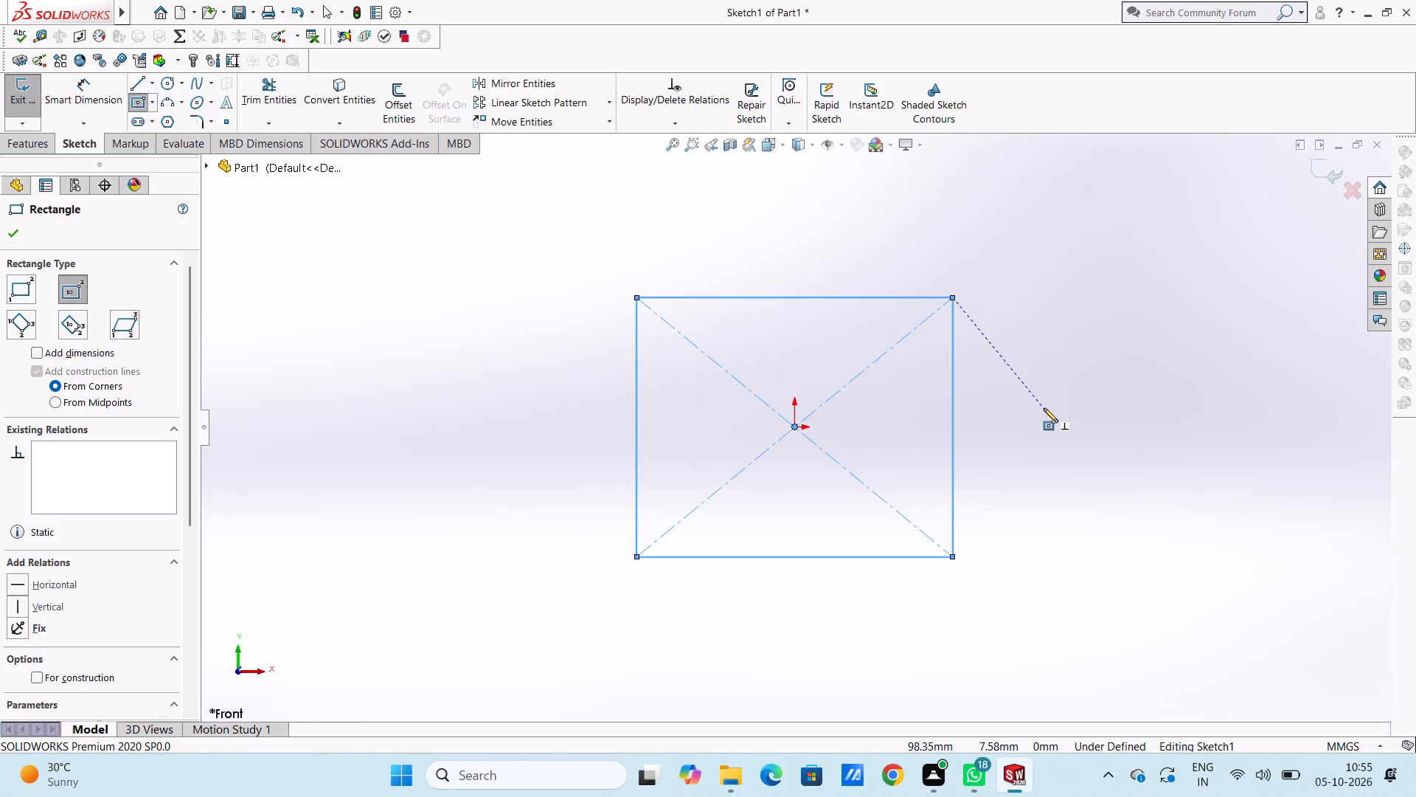
pyautogui.press('Escape')
pyautogui.press('Escape')
pyautogui.press('Escape')
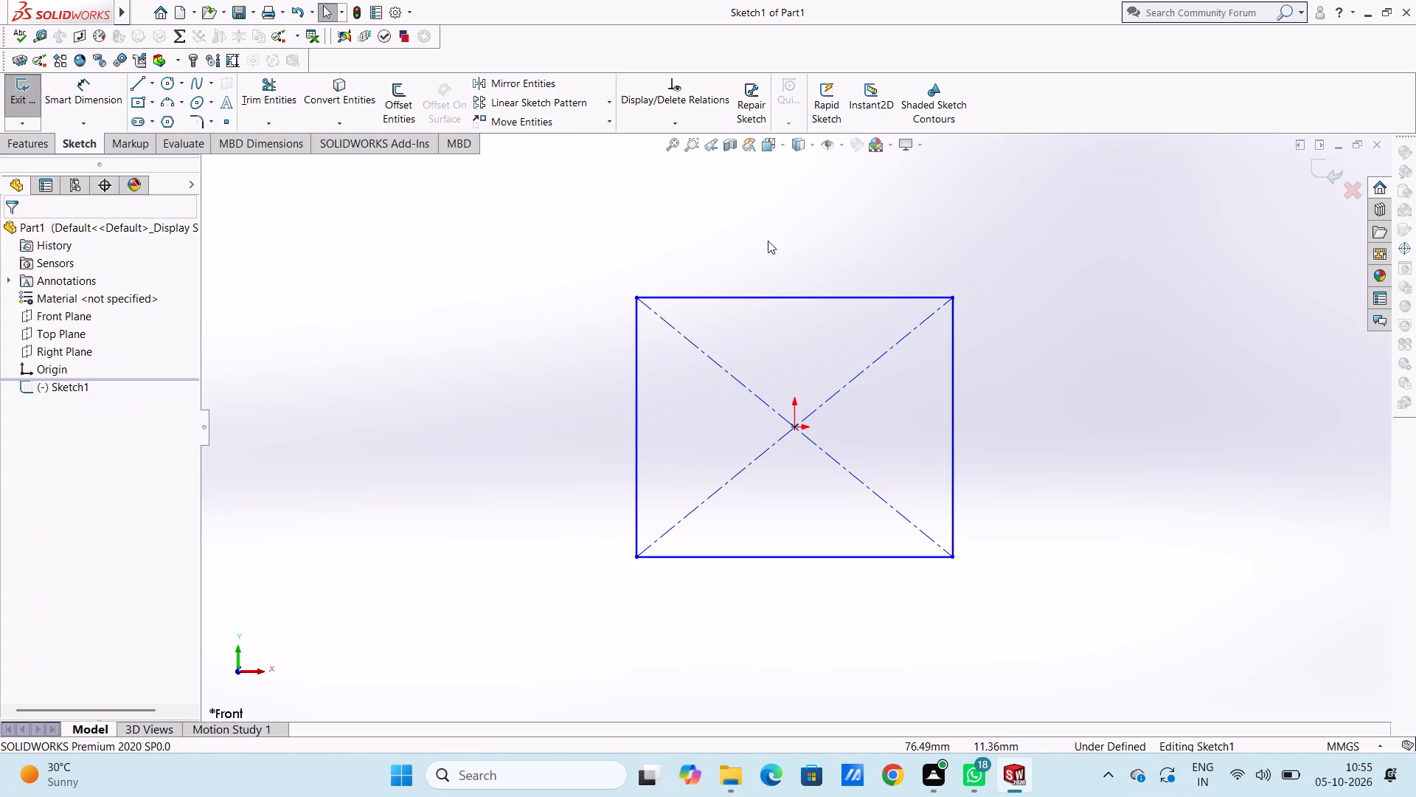
# Add driving dimensions of 102.5 mm to the rectangle's left vertical edge and 125 mm to its bottom edge.
pyautogui.click(100, 88)
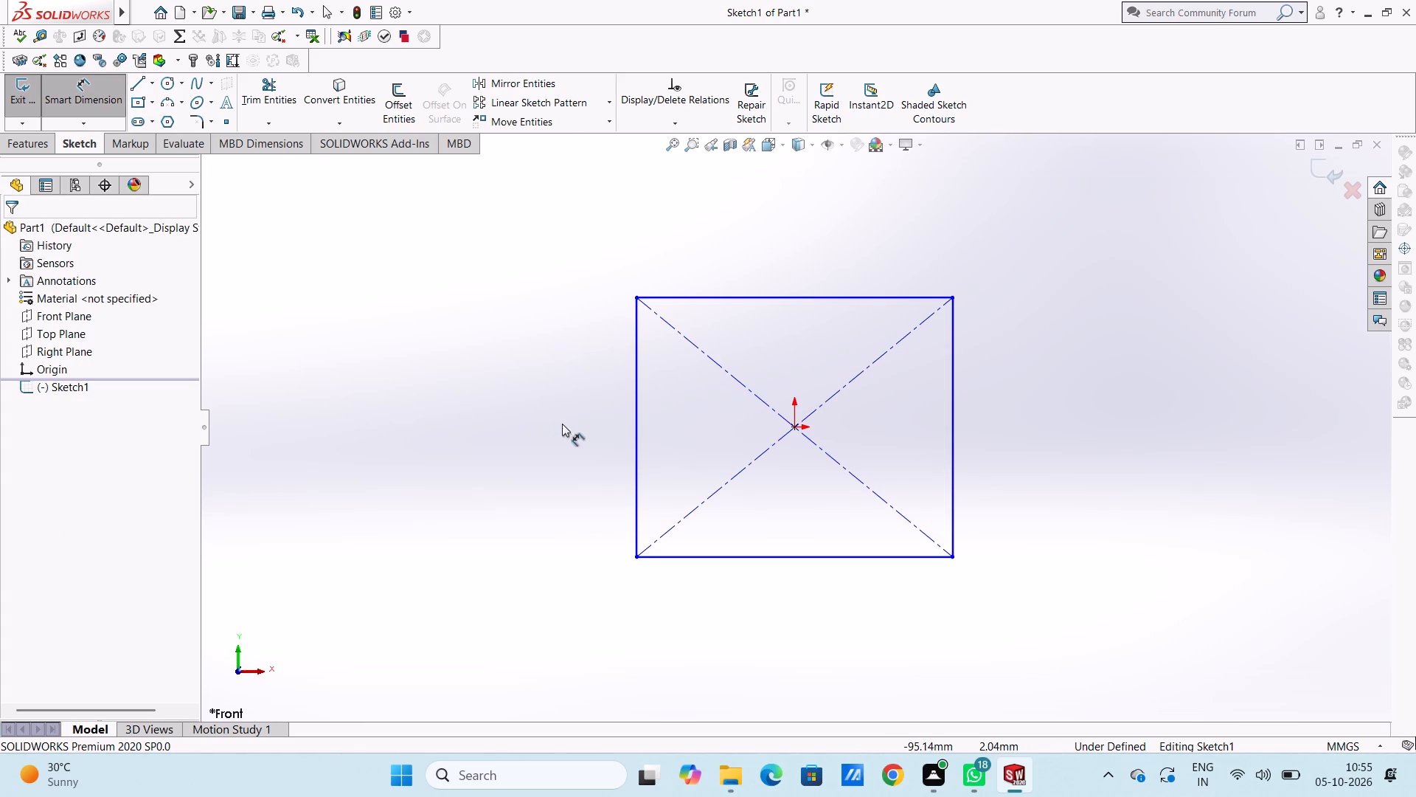
pyautogui.click(633, 446)
pyautogui.click(437, 428)
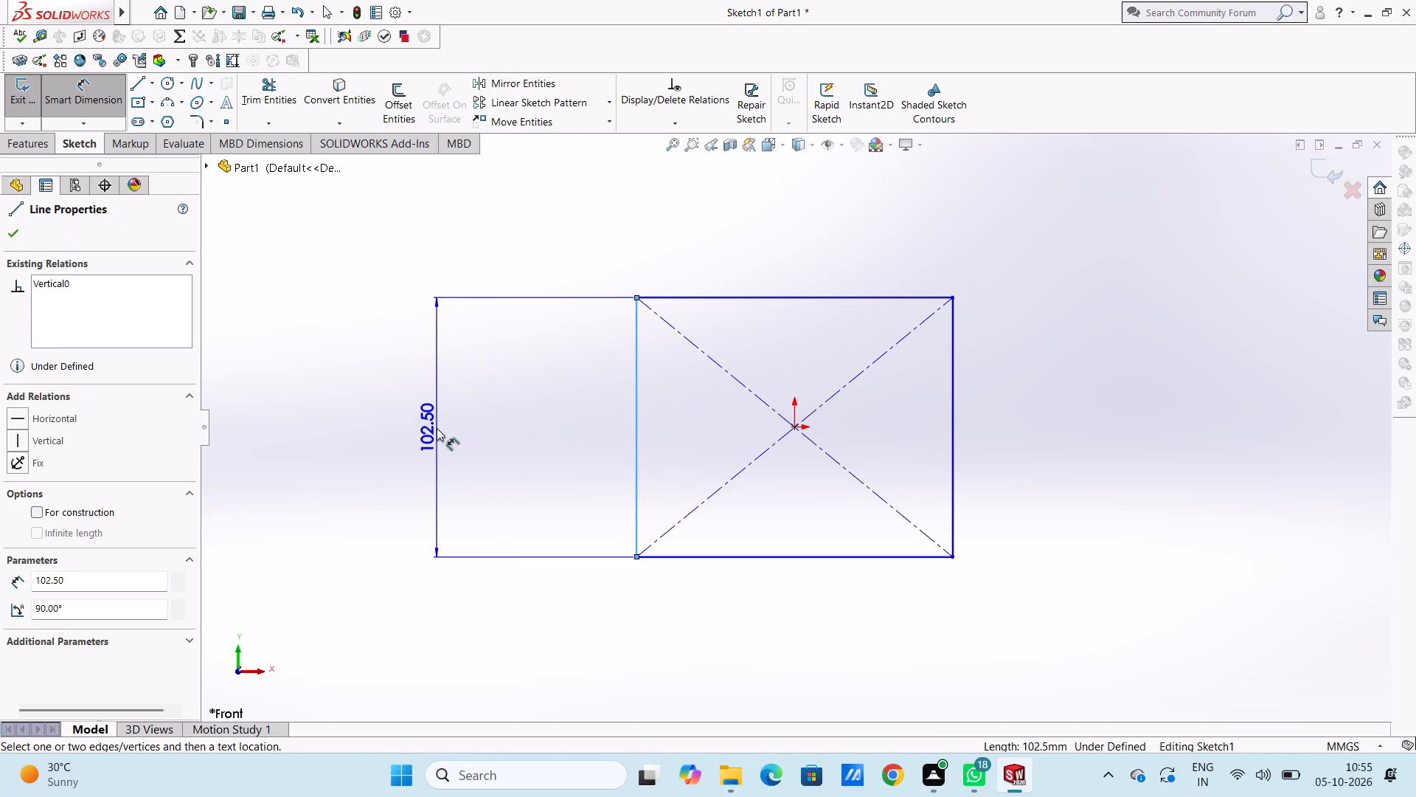
pyautogui.click(375, 406)
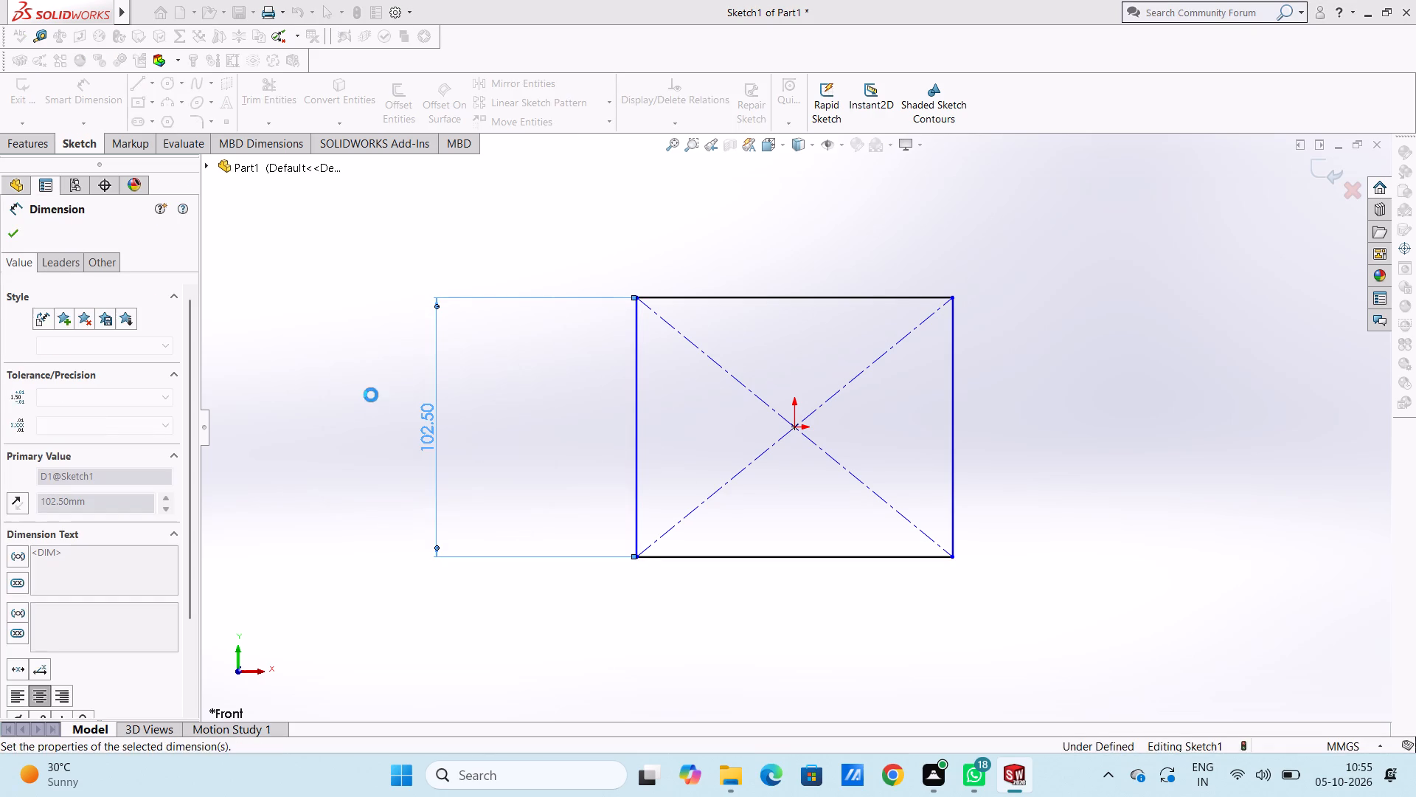
pyautogui.click(371, 391)
pyautogui.click(697, 556)
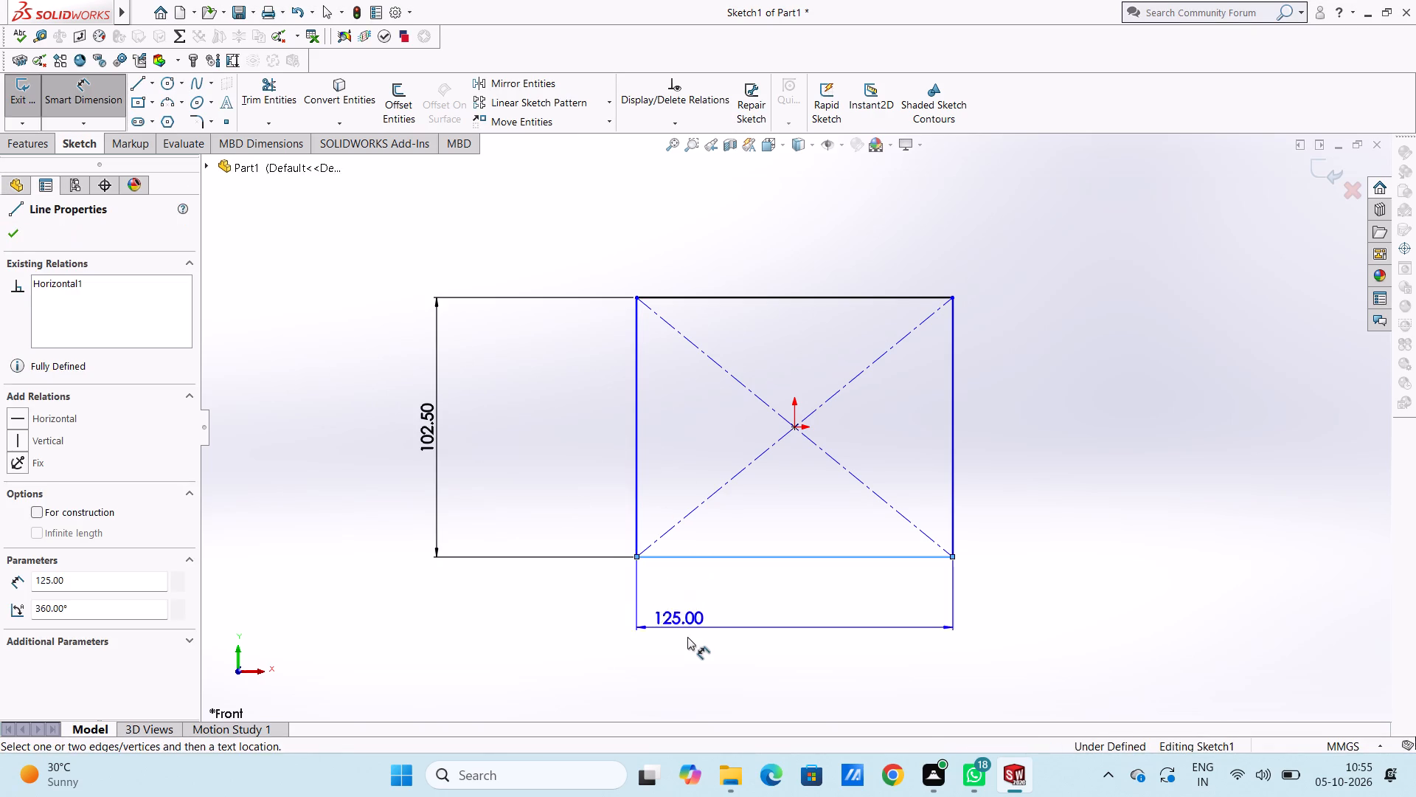
pyautogui.click(696, 644)
pyautogui.click(629, 618)
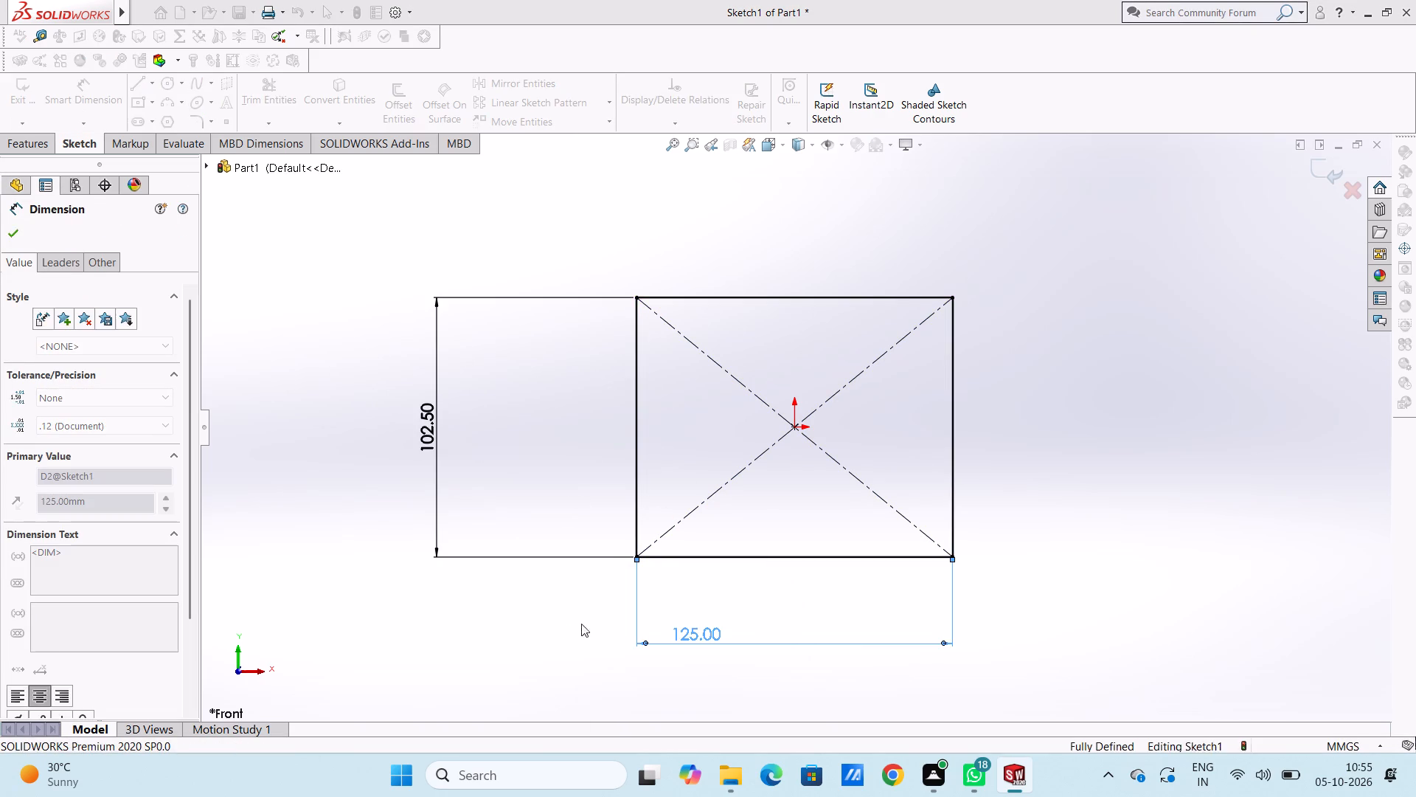
pyautogui.click(556, 618)
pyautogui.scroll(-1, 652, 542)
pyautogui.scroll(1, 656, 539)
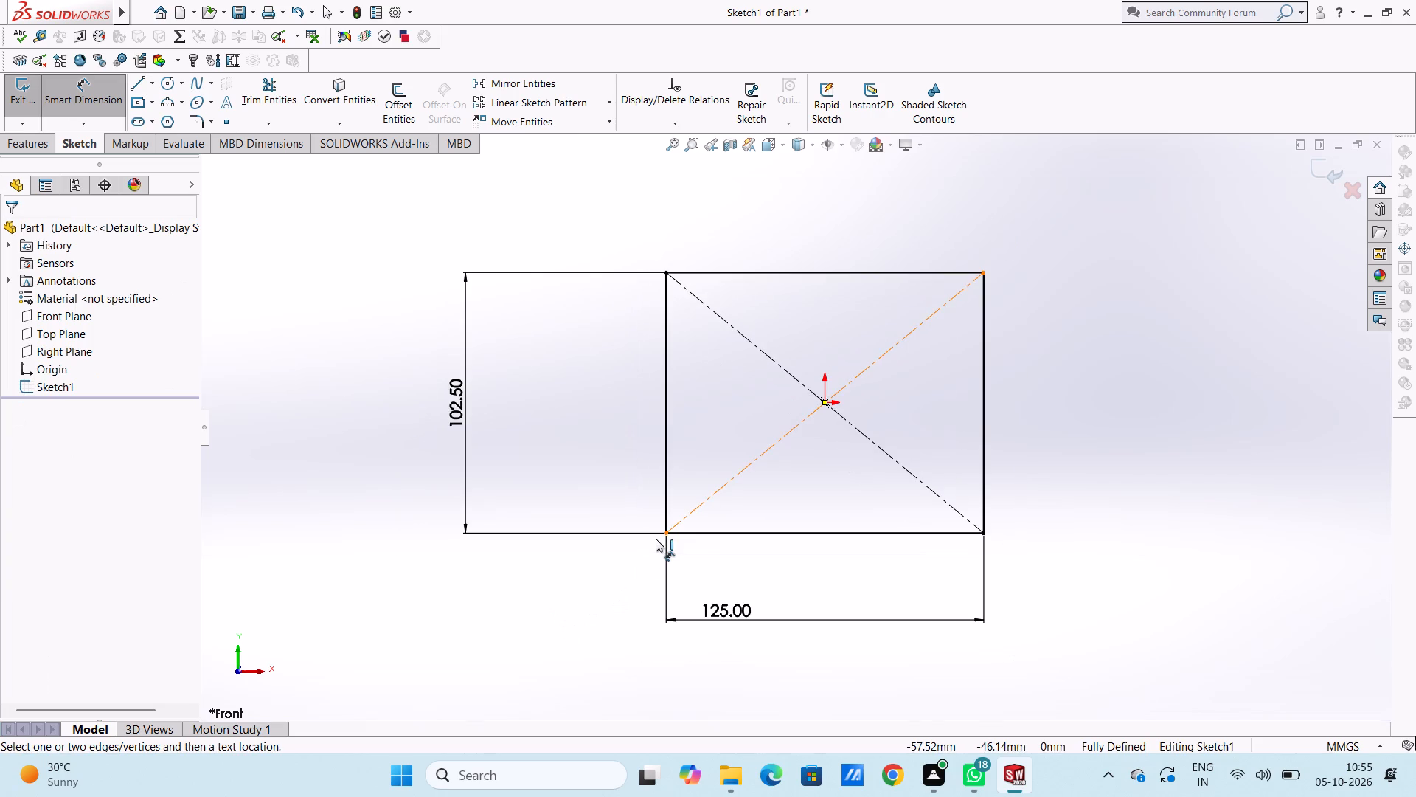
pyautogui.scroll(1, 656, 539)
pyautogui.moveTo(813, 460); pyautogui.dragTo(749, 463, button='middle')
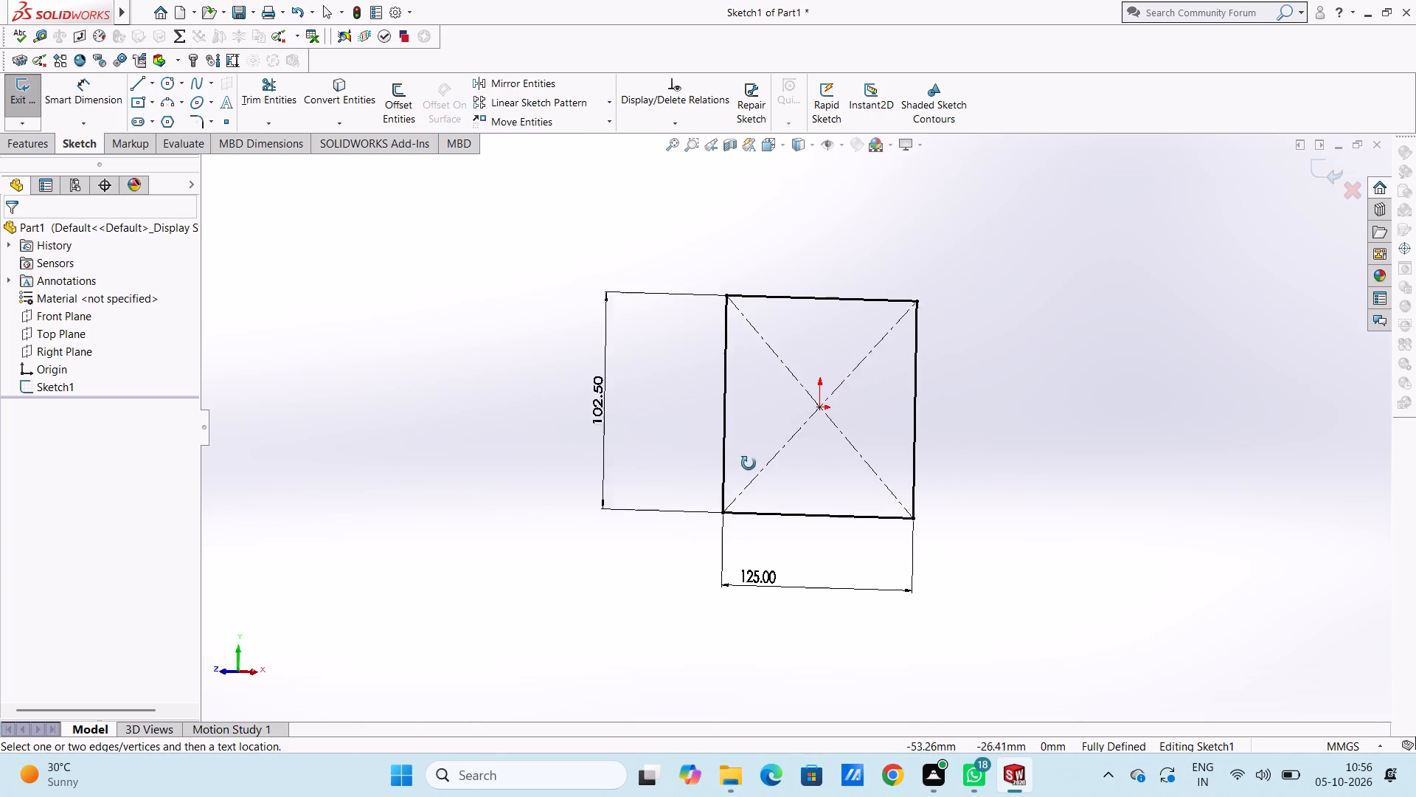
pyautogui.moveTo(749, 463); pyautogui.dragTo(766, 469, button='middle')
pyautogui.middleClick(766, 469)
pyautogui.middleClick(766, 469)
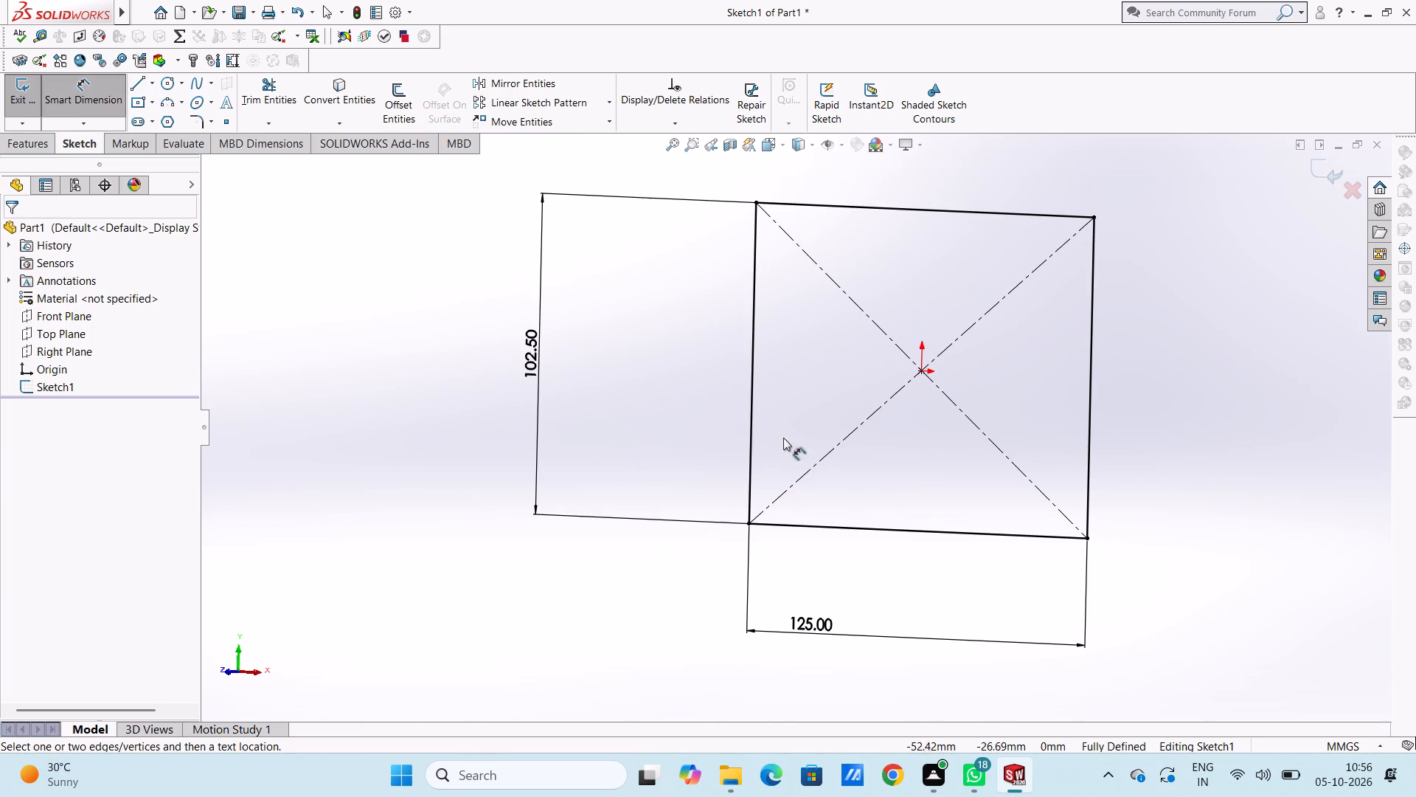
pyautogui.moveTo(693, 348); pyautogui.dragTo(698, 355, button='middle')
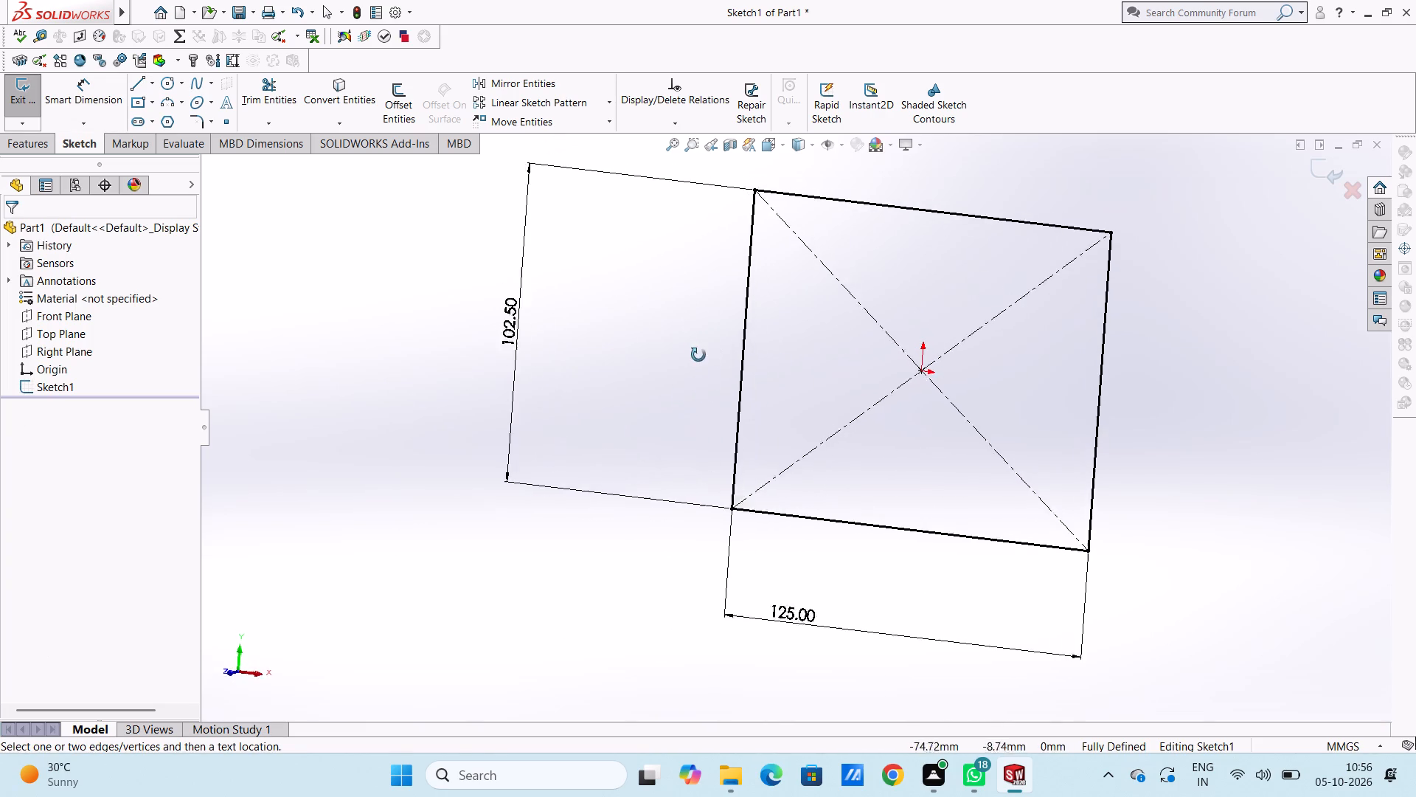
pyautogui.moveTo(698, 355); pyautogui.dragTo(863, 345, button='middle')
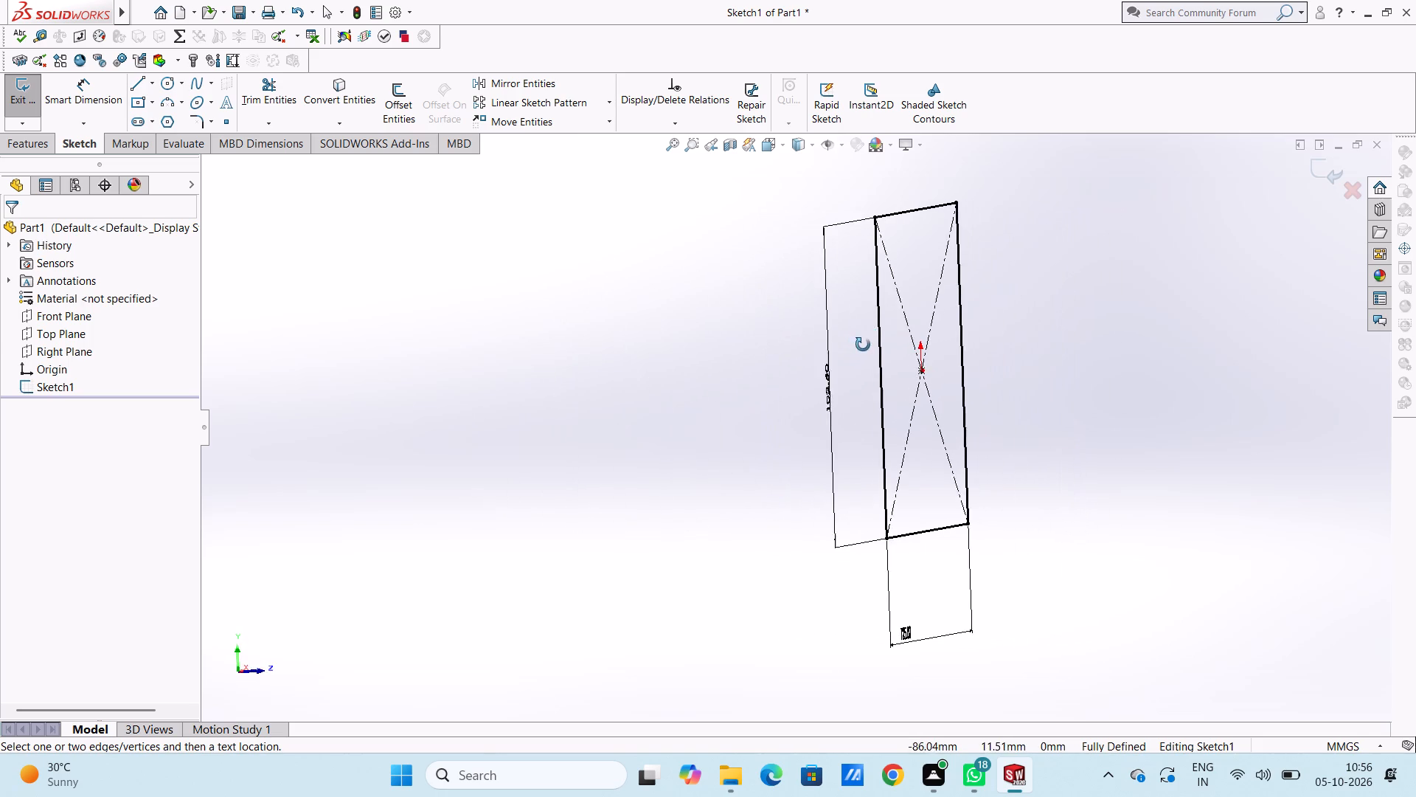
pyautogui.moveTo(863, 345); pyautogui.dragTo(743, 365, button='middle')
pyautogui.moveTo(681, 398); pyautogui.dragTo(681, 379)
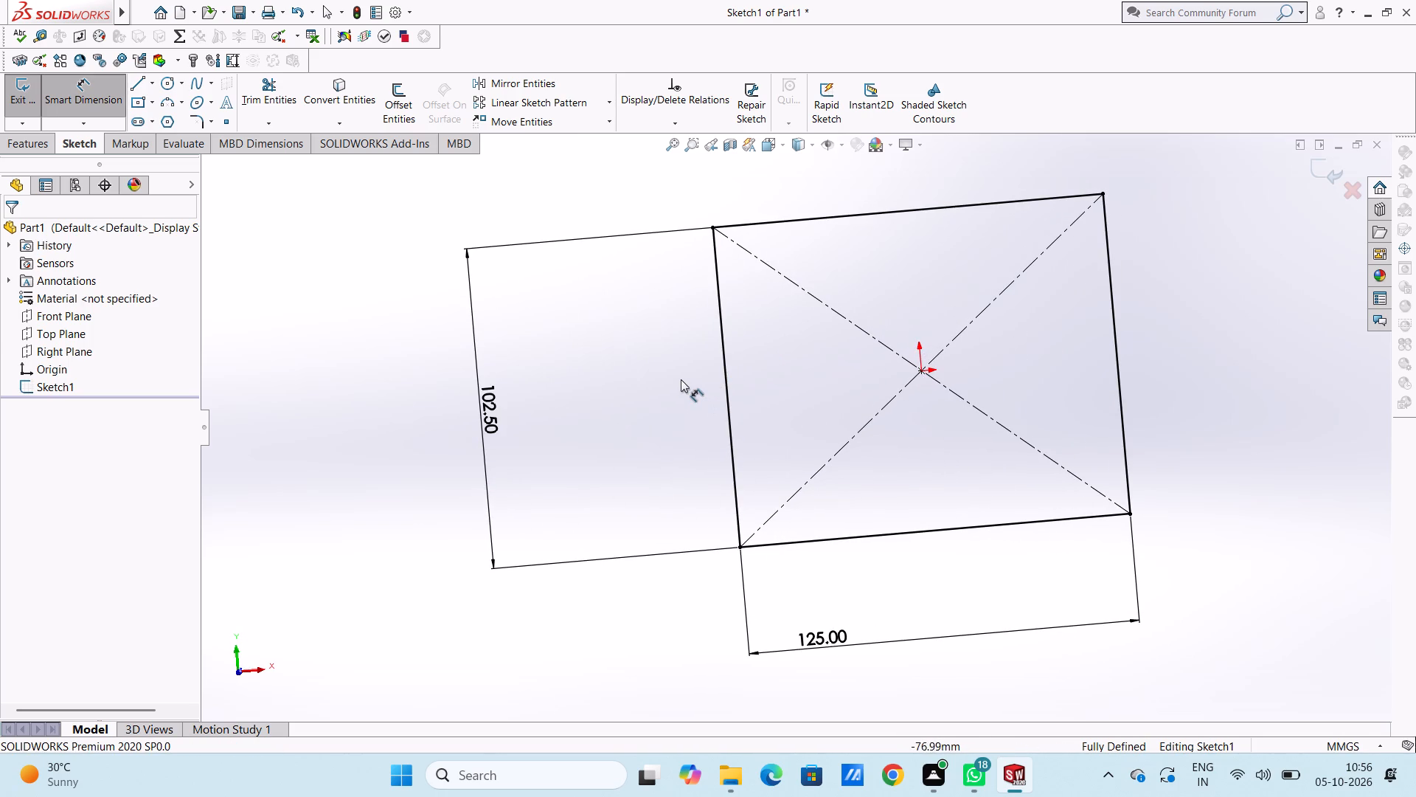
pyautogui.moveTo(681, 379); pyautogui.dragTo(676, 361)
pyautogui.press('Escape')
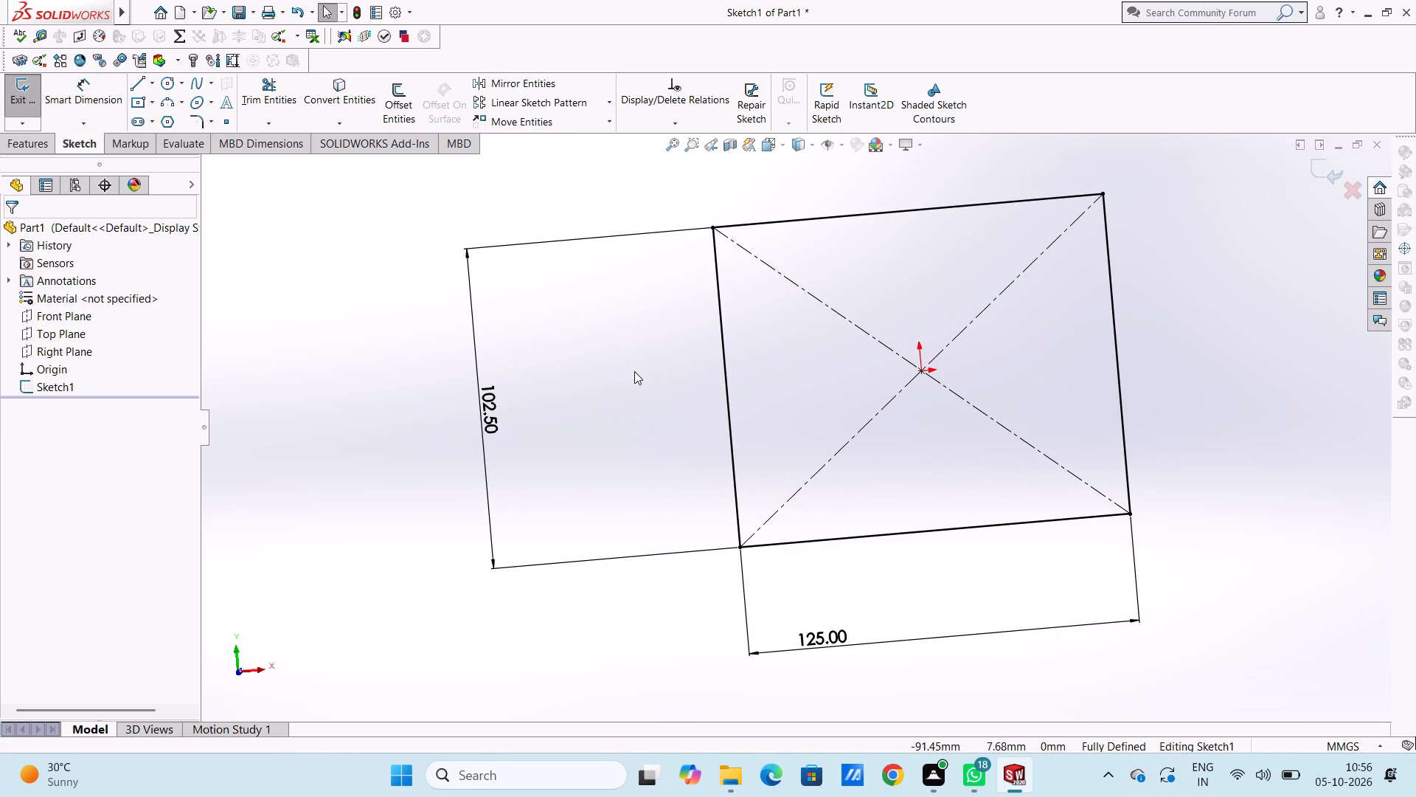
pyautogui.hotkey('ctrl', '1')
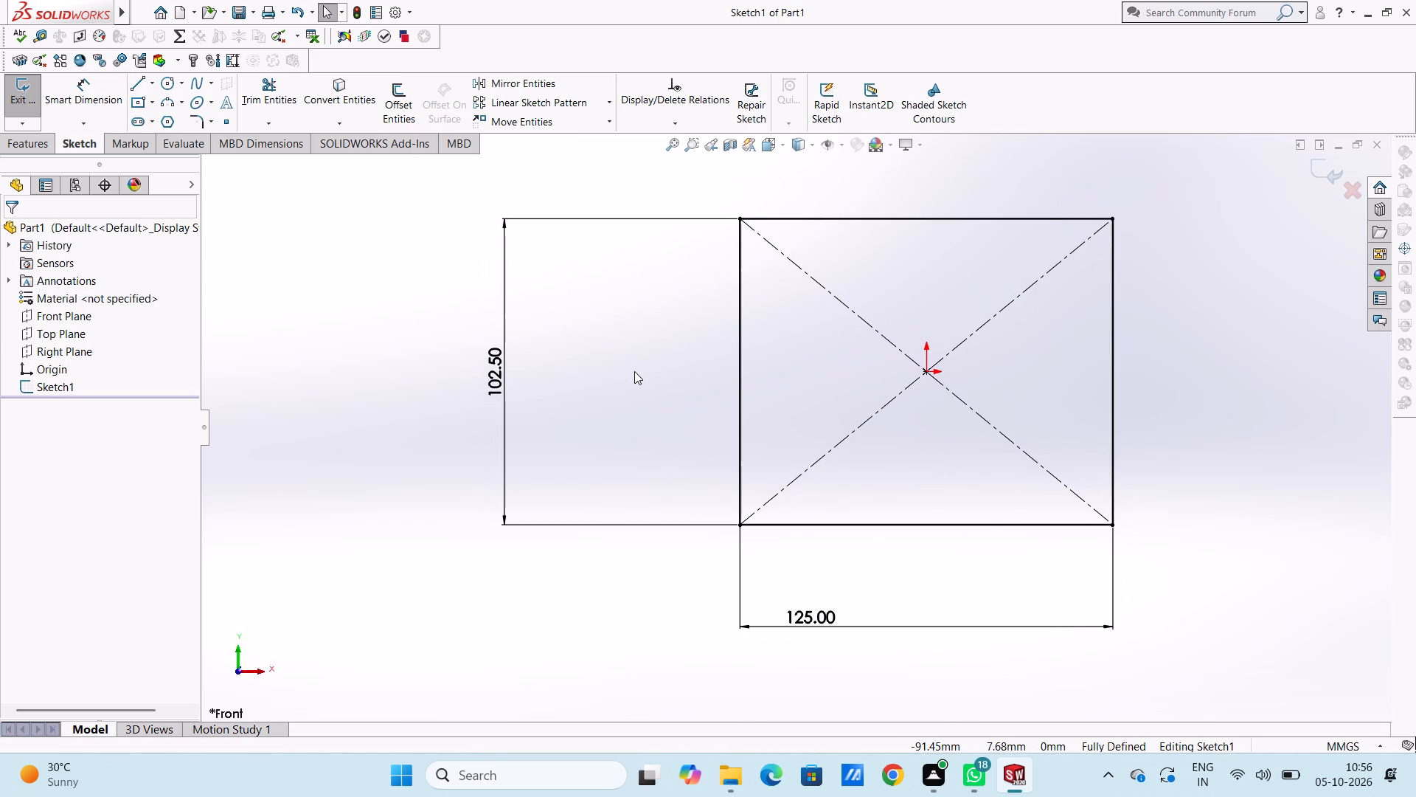
# Round the rectangle's two lower corners with 20 mm radius sketch fillets.
pyautogui.scroll(-1, 836, 427)
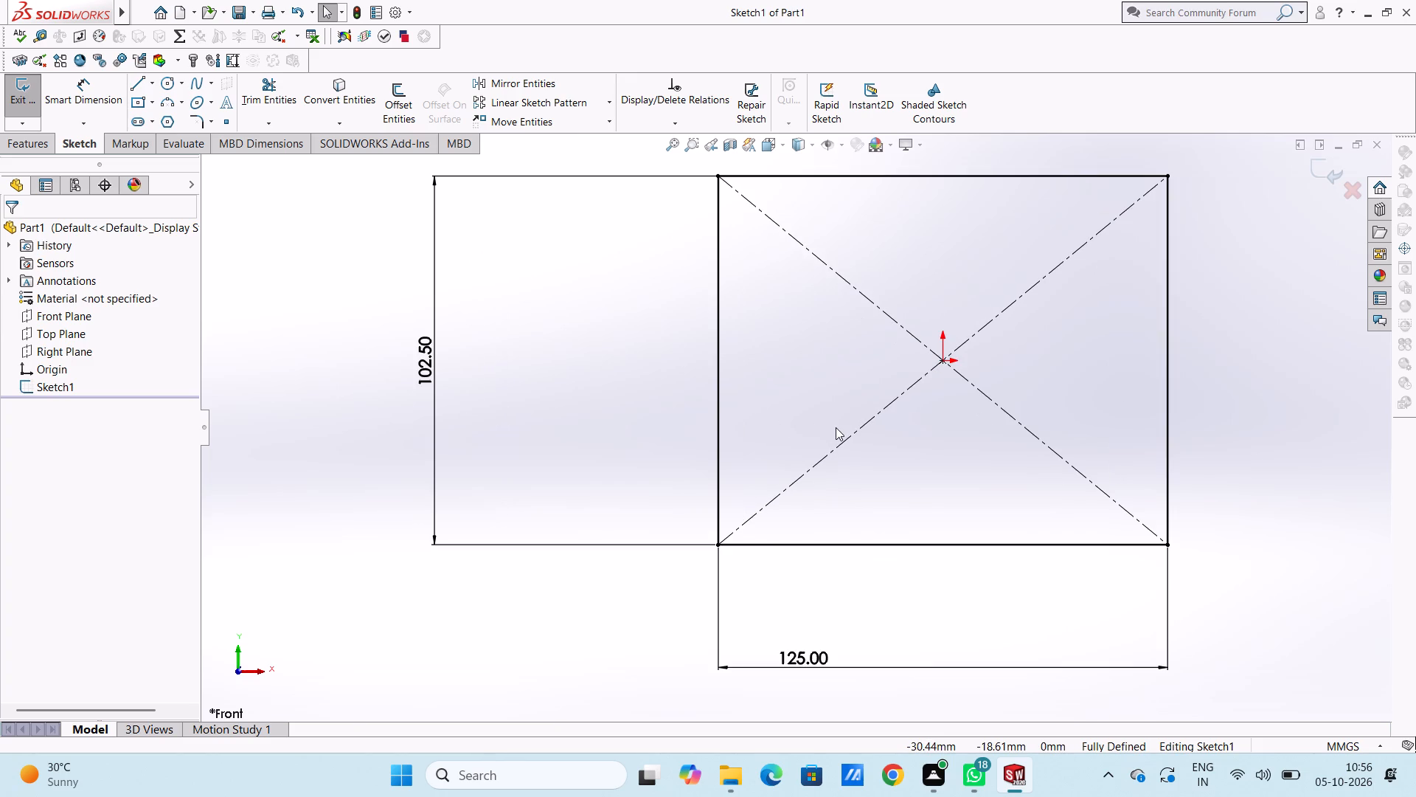
pyautogui.scroll(3, 836, 427)
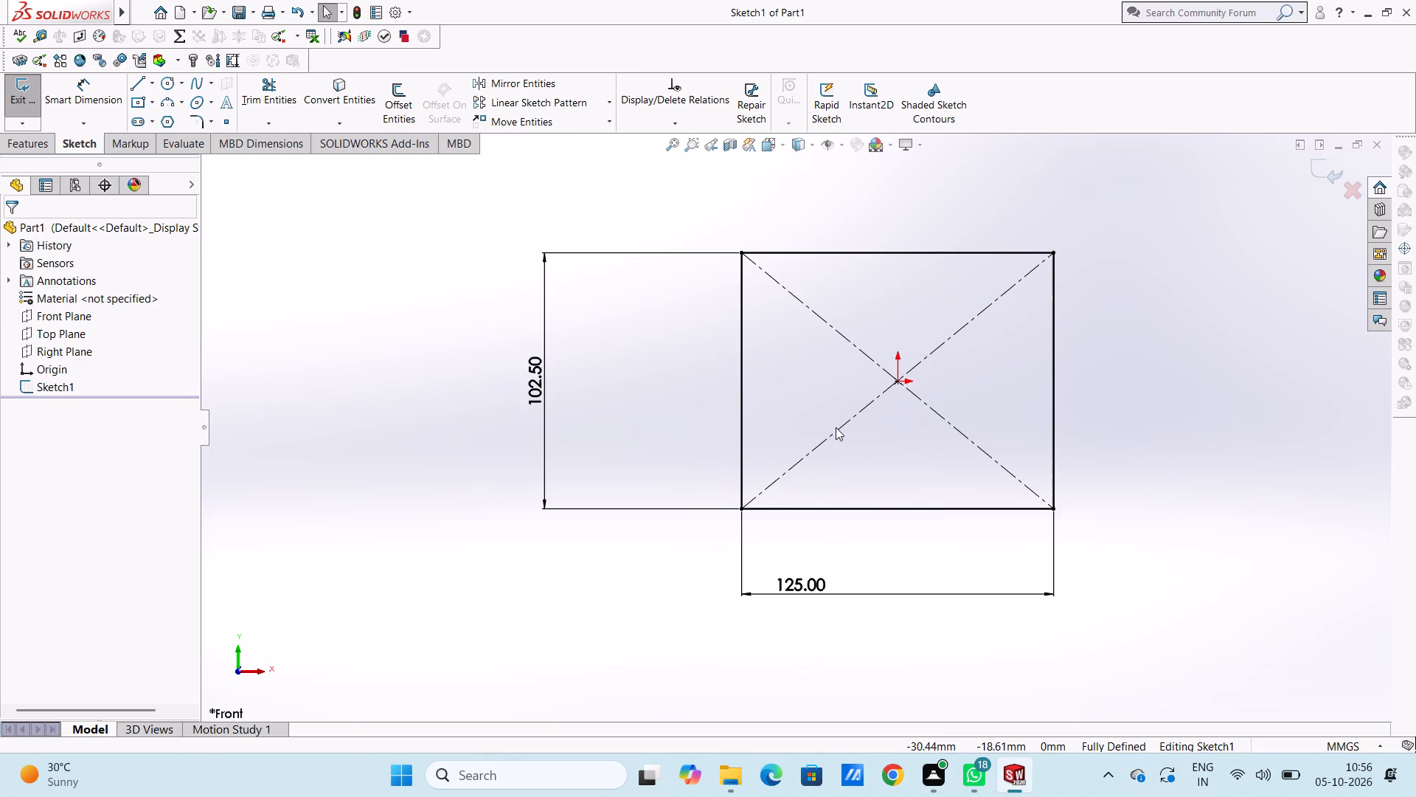
pyautogui.click(197, 117)
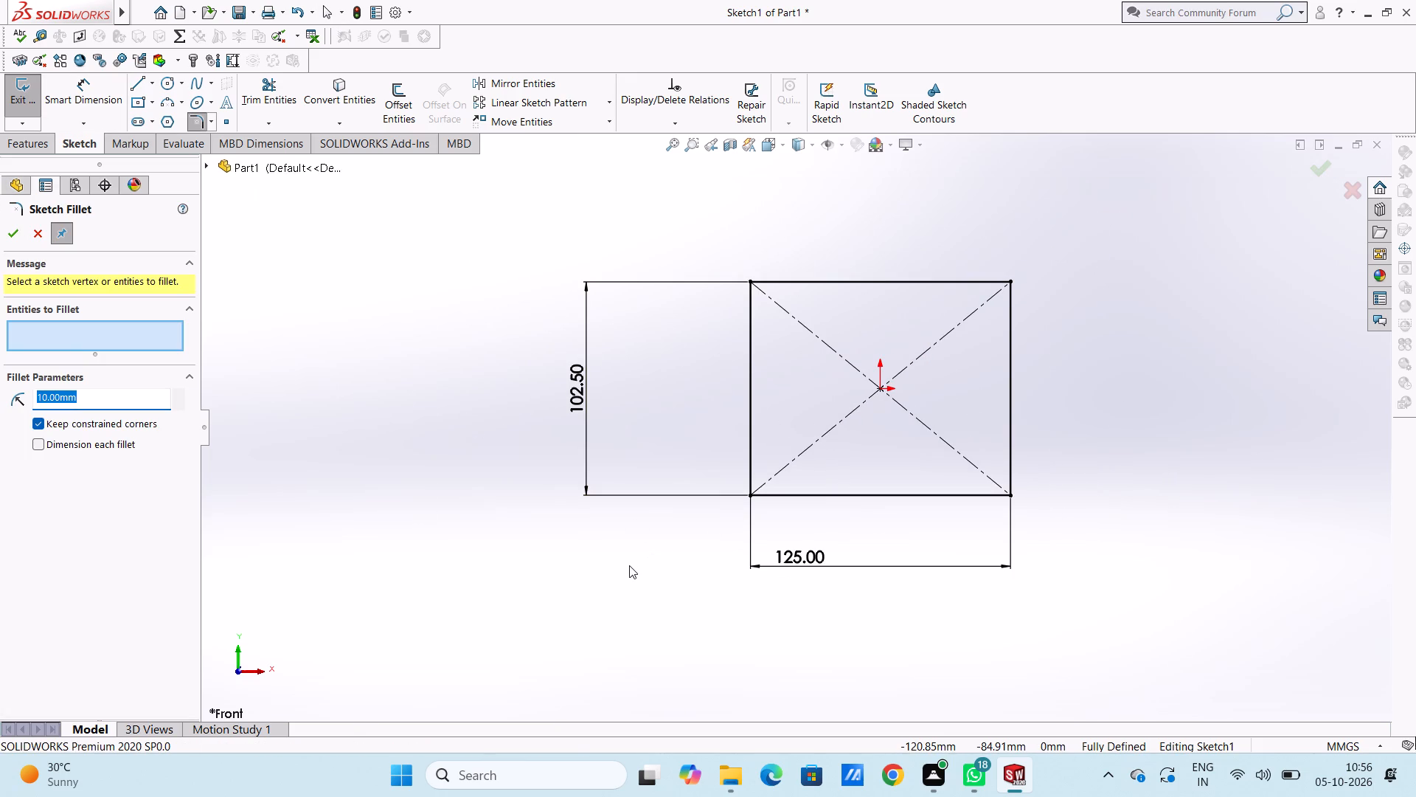
pyautogui.write('20')
pyautogui.press('Return')
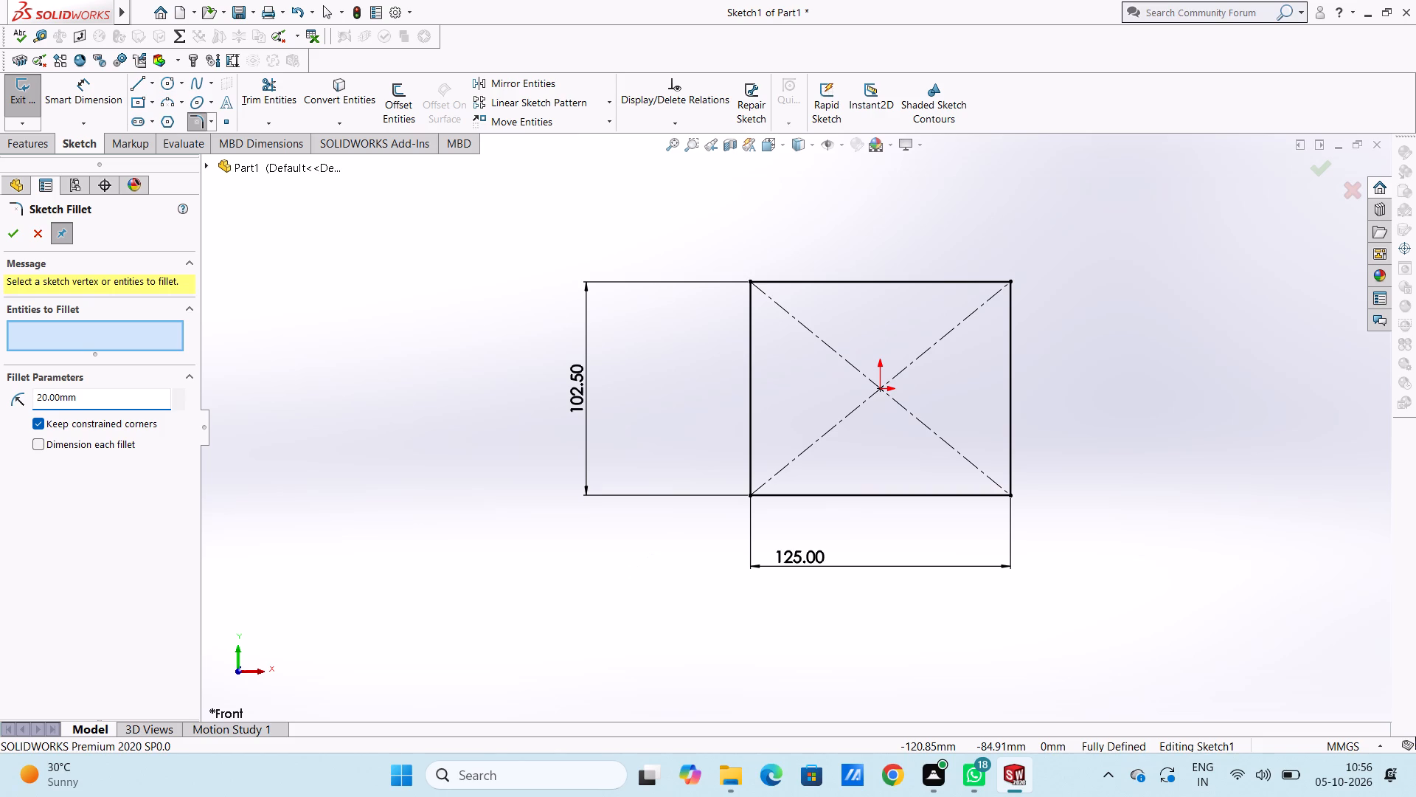
pyautogui.click(747, 494)
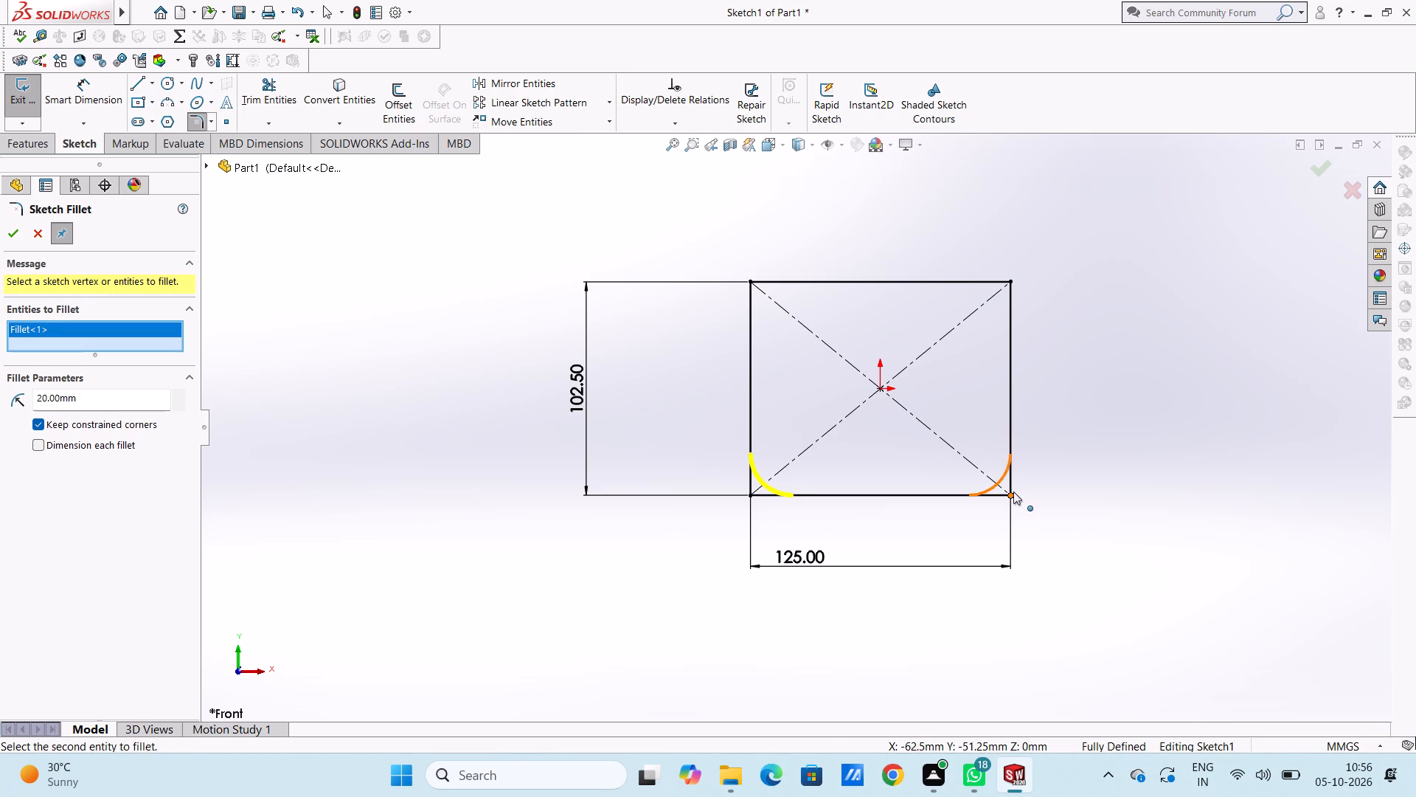
pyautogui.click(1013, 491)
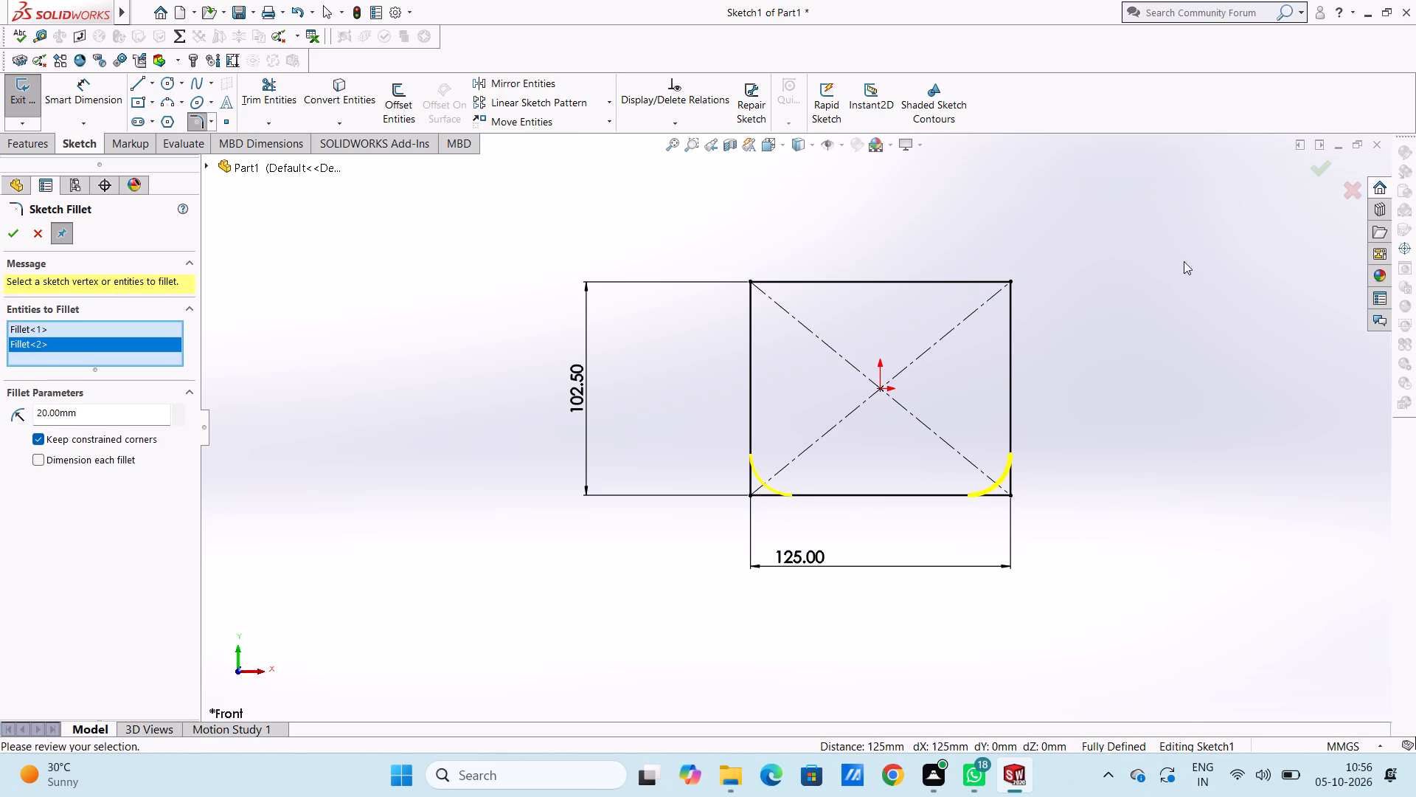
pyautogui.click(14, 236)
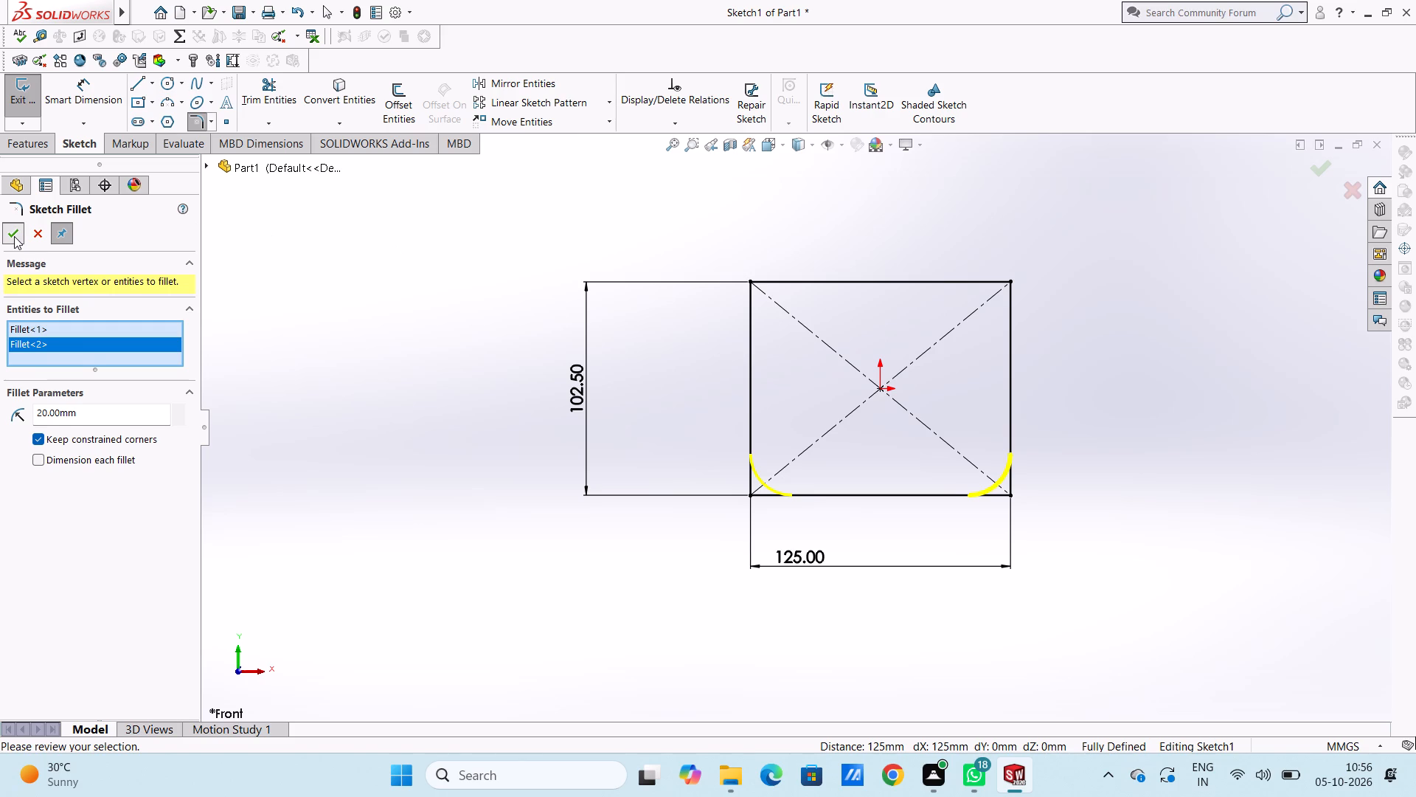
pyautogui.click(14, 235)
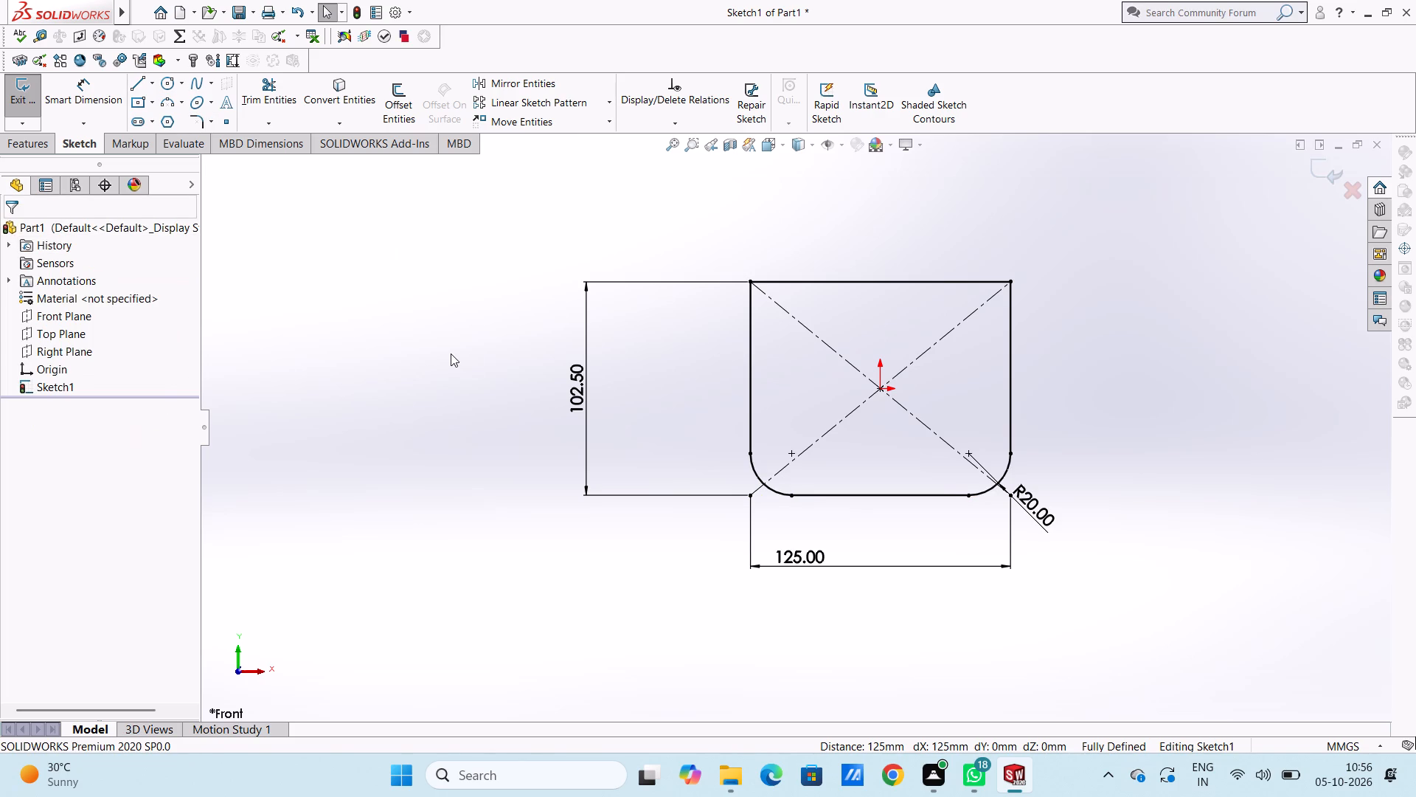
# Sketch two circles of about 10 mm radius, one centred on each lower corner fillet's centre point.
pyautogui.scroll(-1, 771, 380)
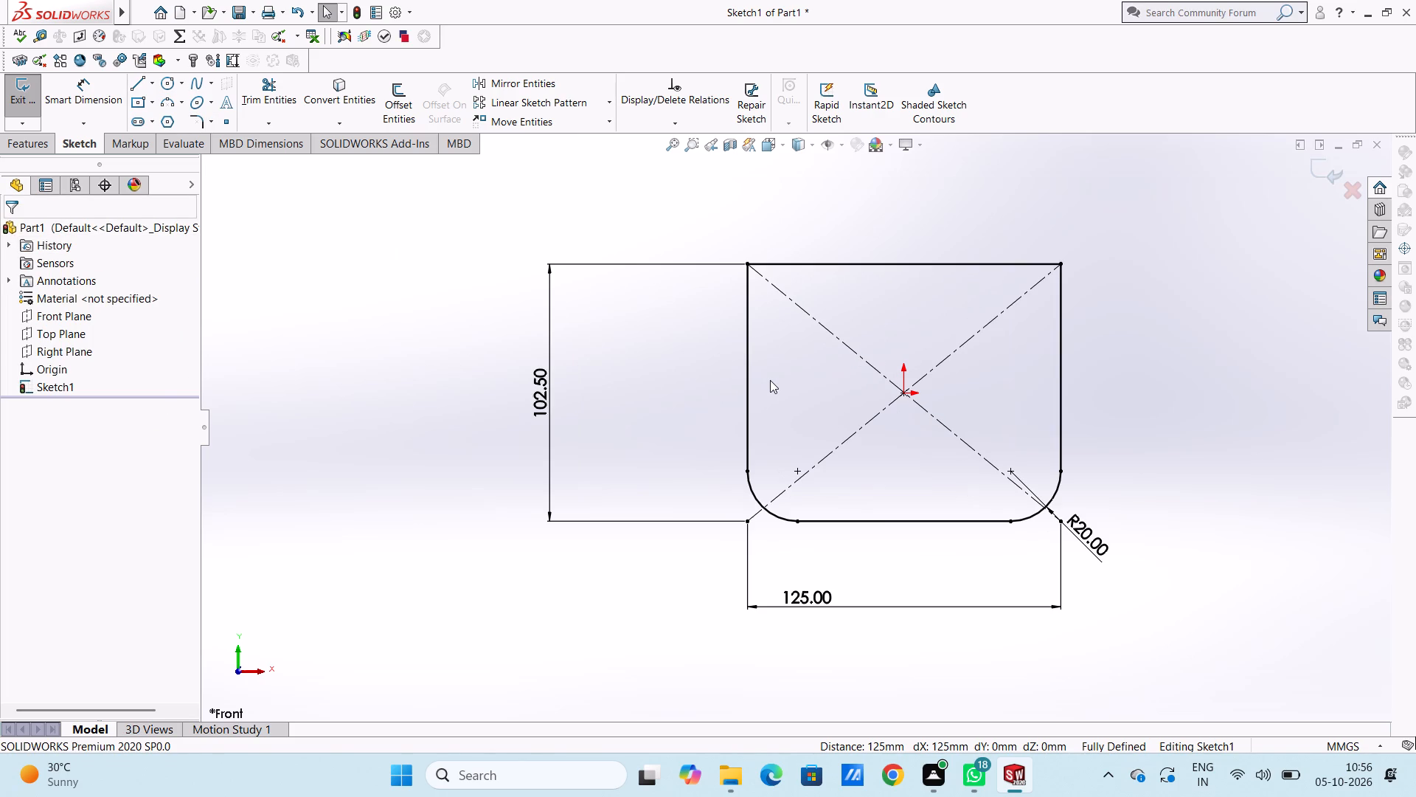
pyautogui.scroll(3, 770, 380)
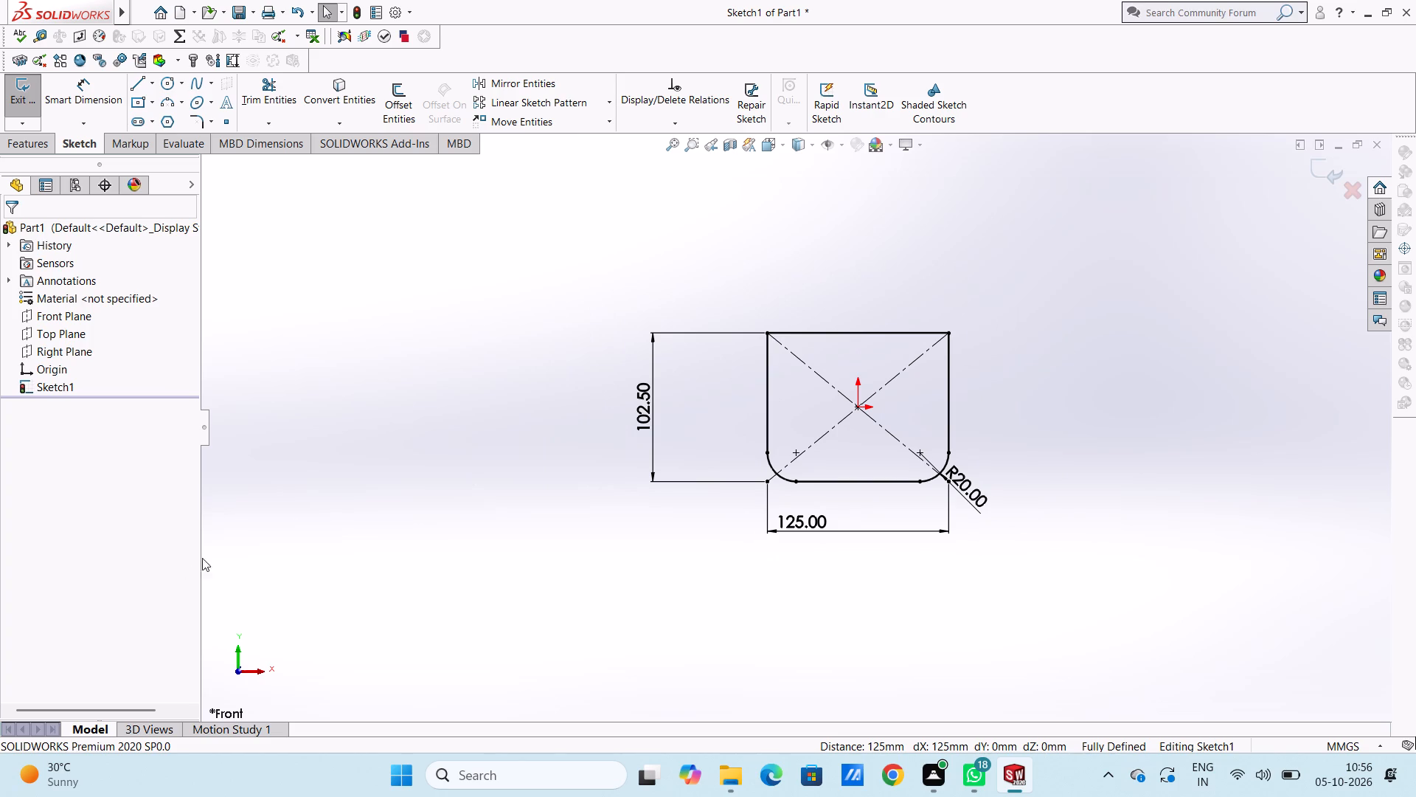
pyautogui.click(167, 80)
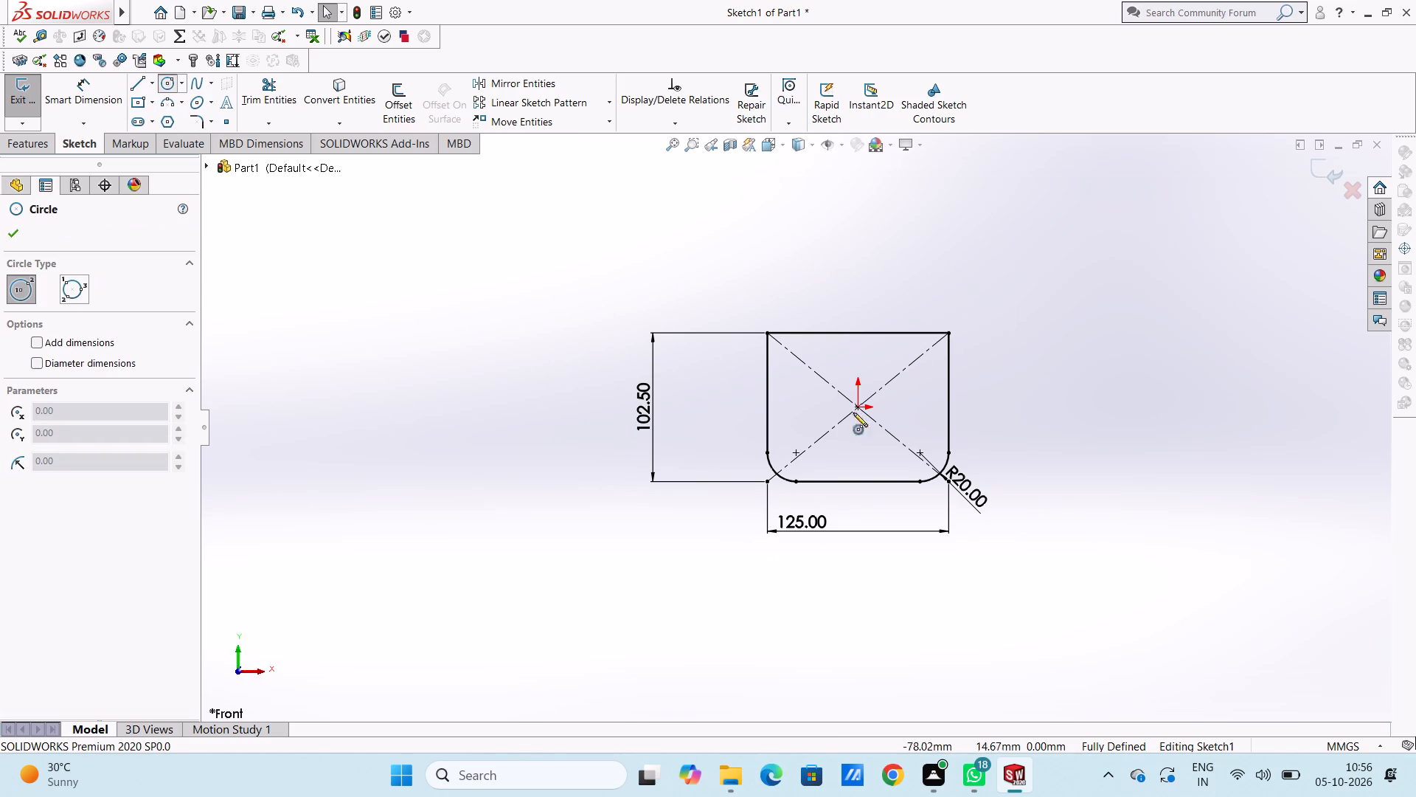
pyautogui.click(795, 452)
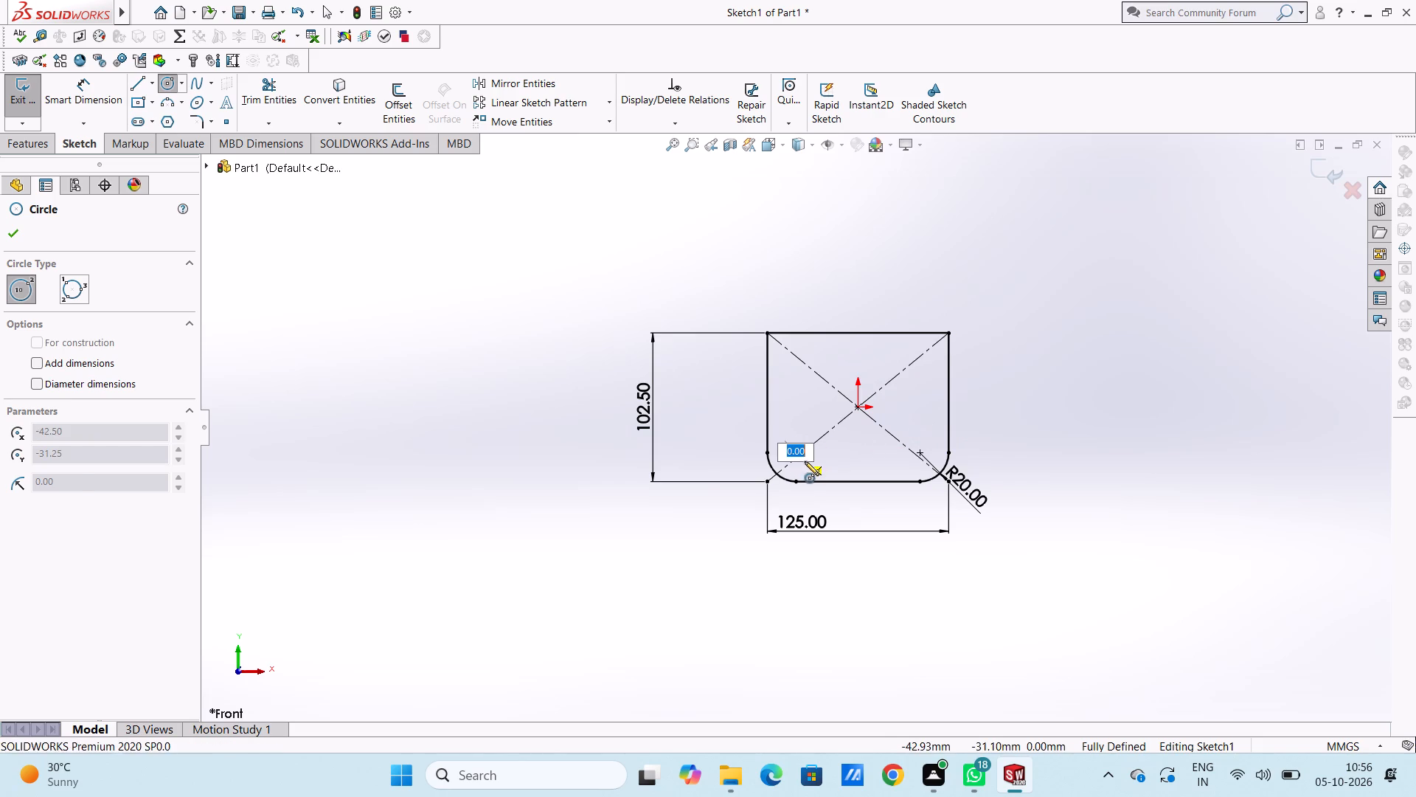
pyautogui.click(807, 463)
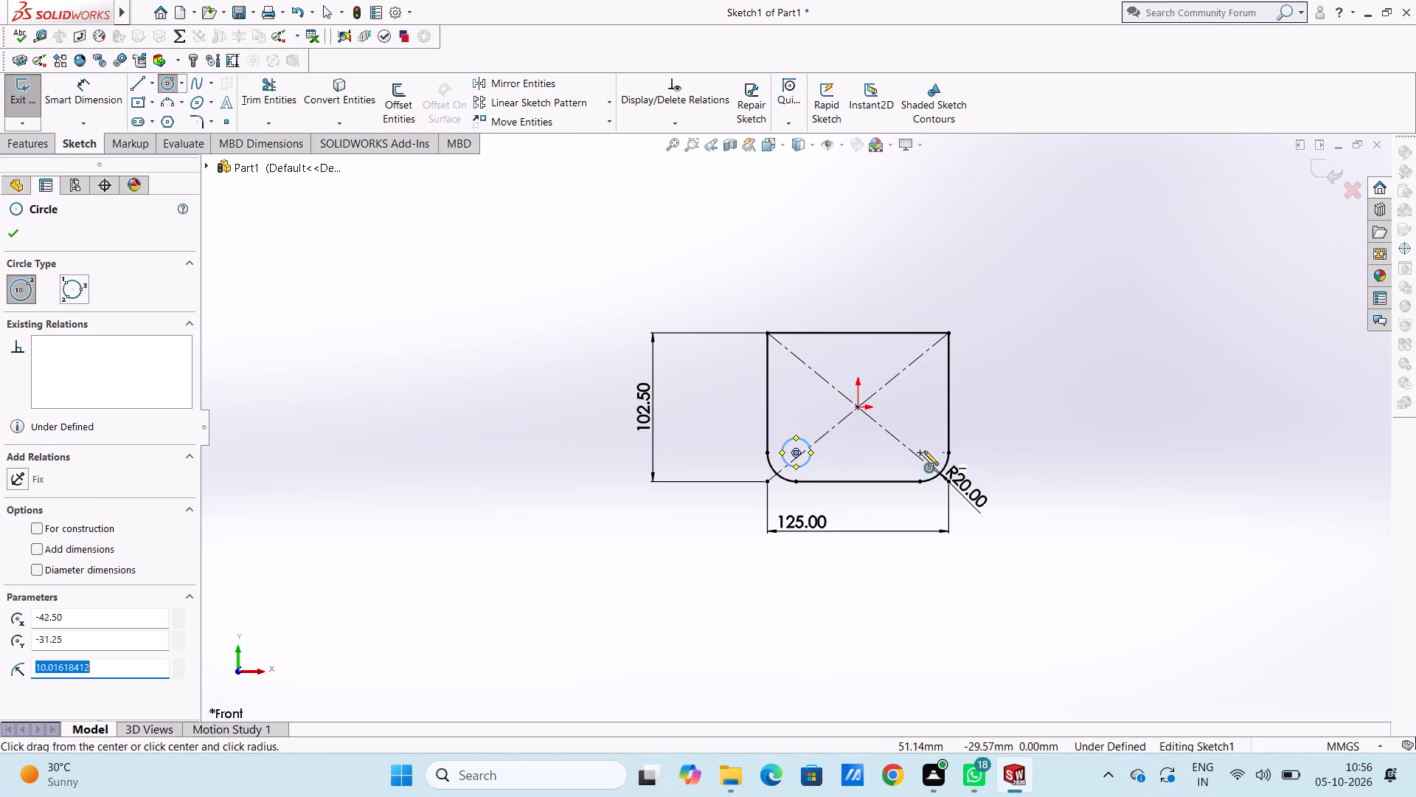
pyautogui.click(923, 452)
pyautogui.click(924, 468)
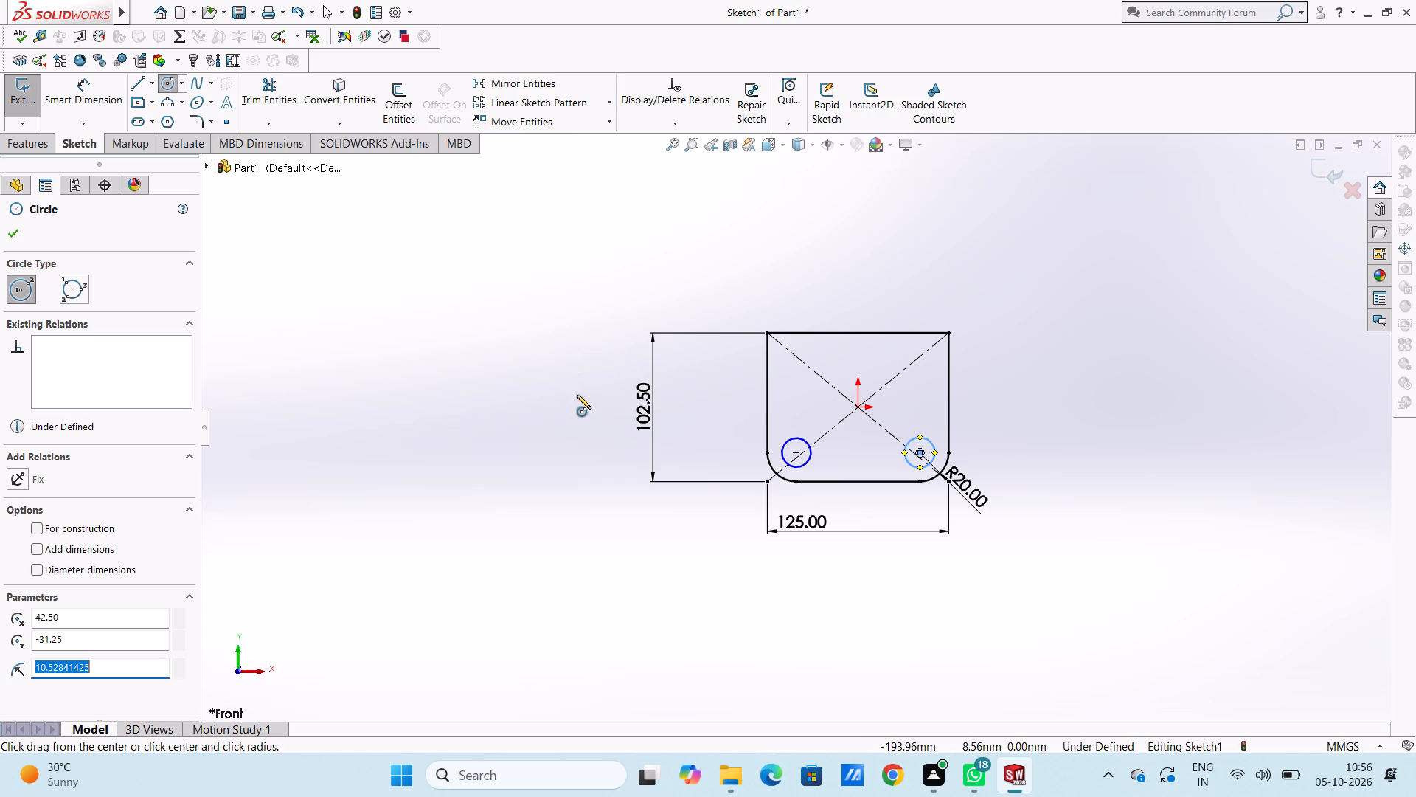
pyautogui.click(15, 227)
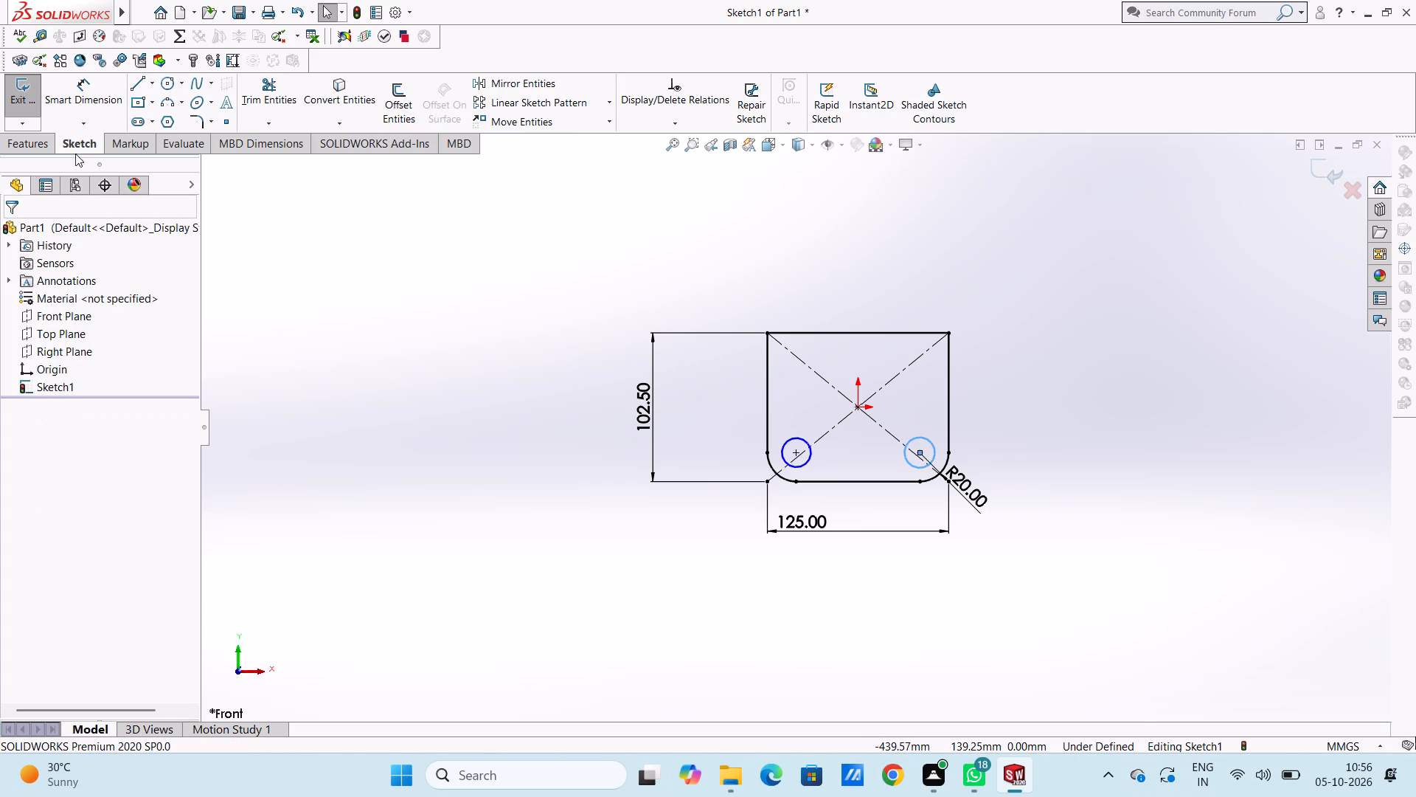
# Dimension the two circles at the lower corners to a diameter of 20 mm each.
pyautogui.click(94, 86)
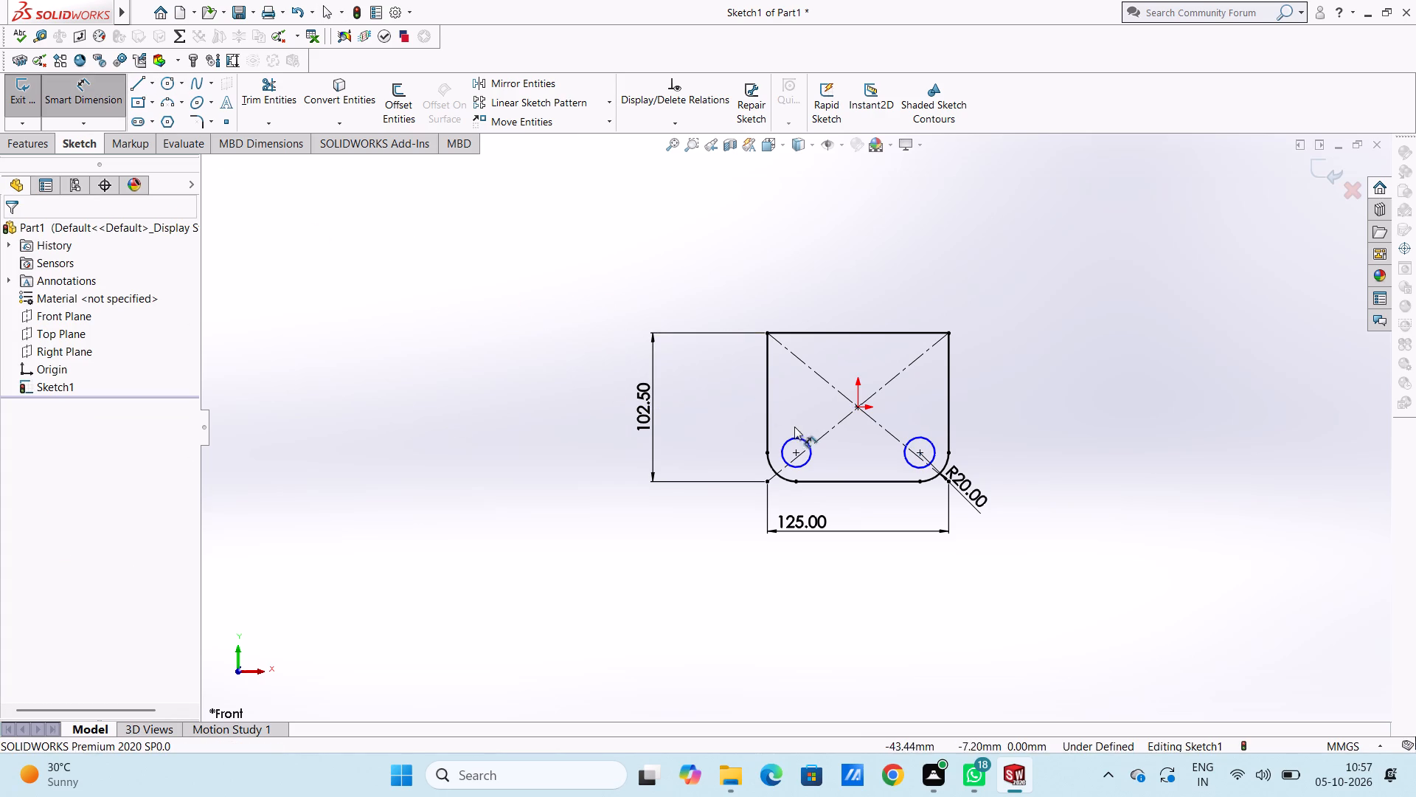
pyautogui.click(788, 439)
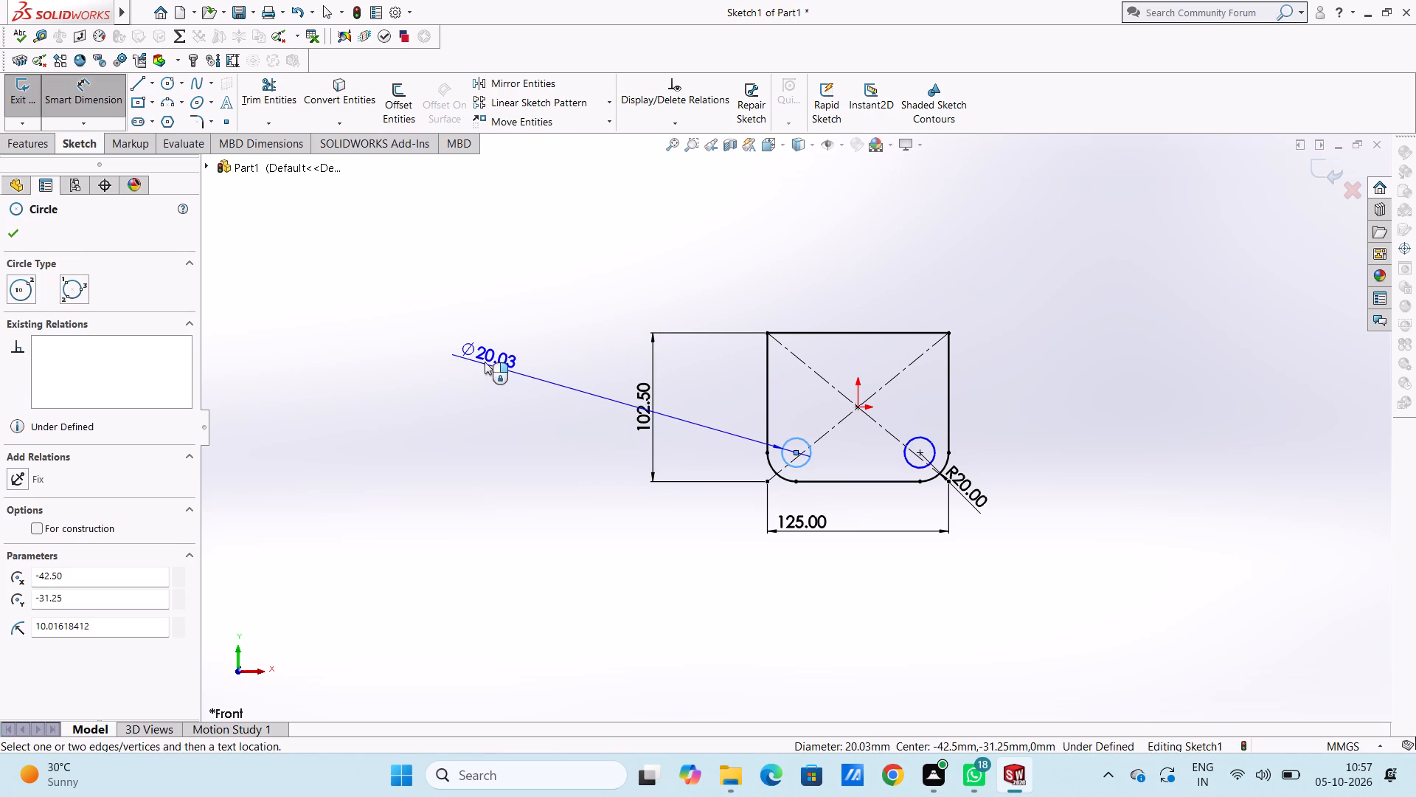
pyautogui.click(479, 391)
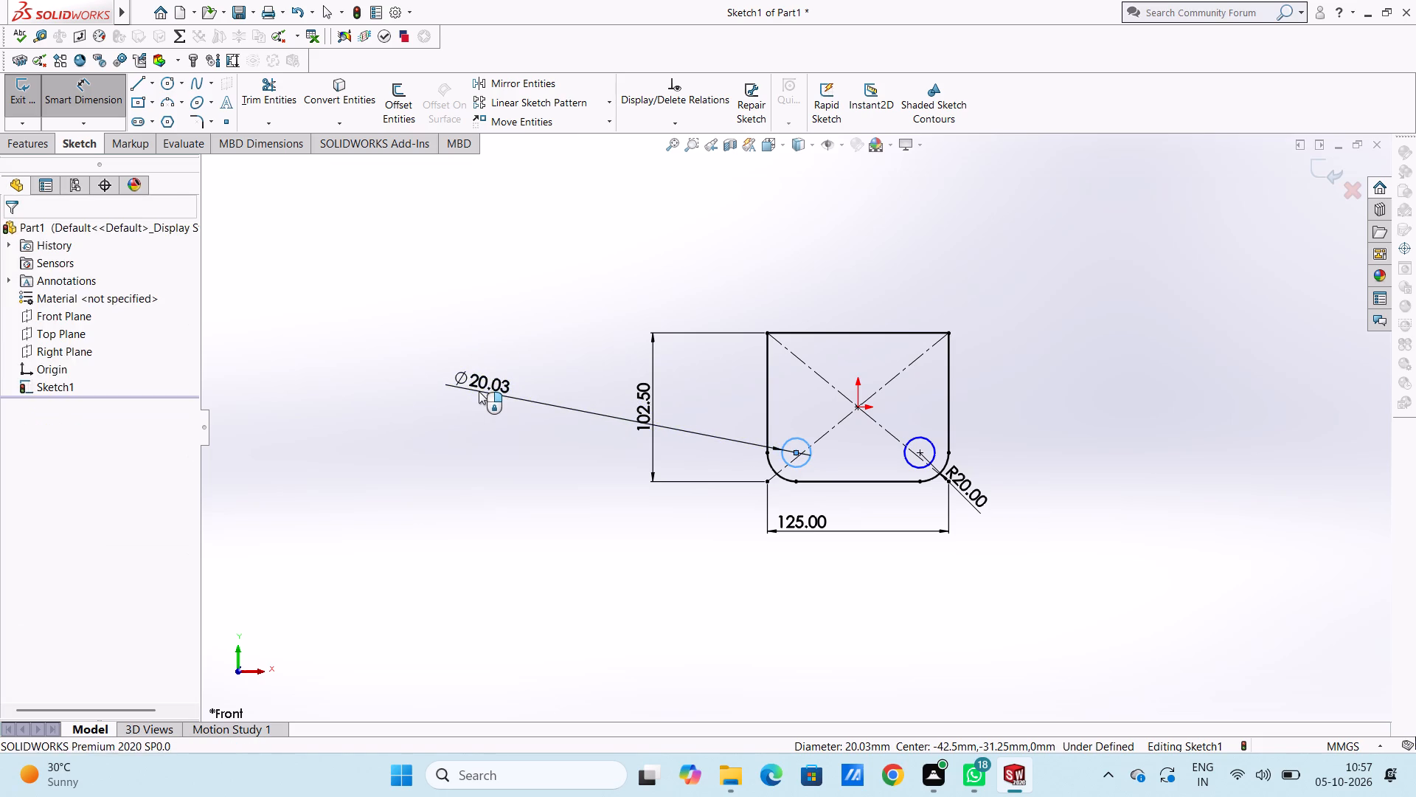
pyautogui.write('20')
pyautogui.press('Return')
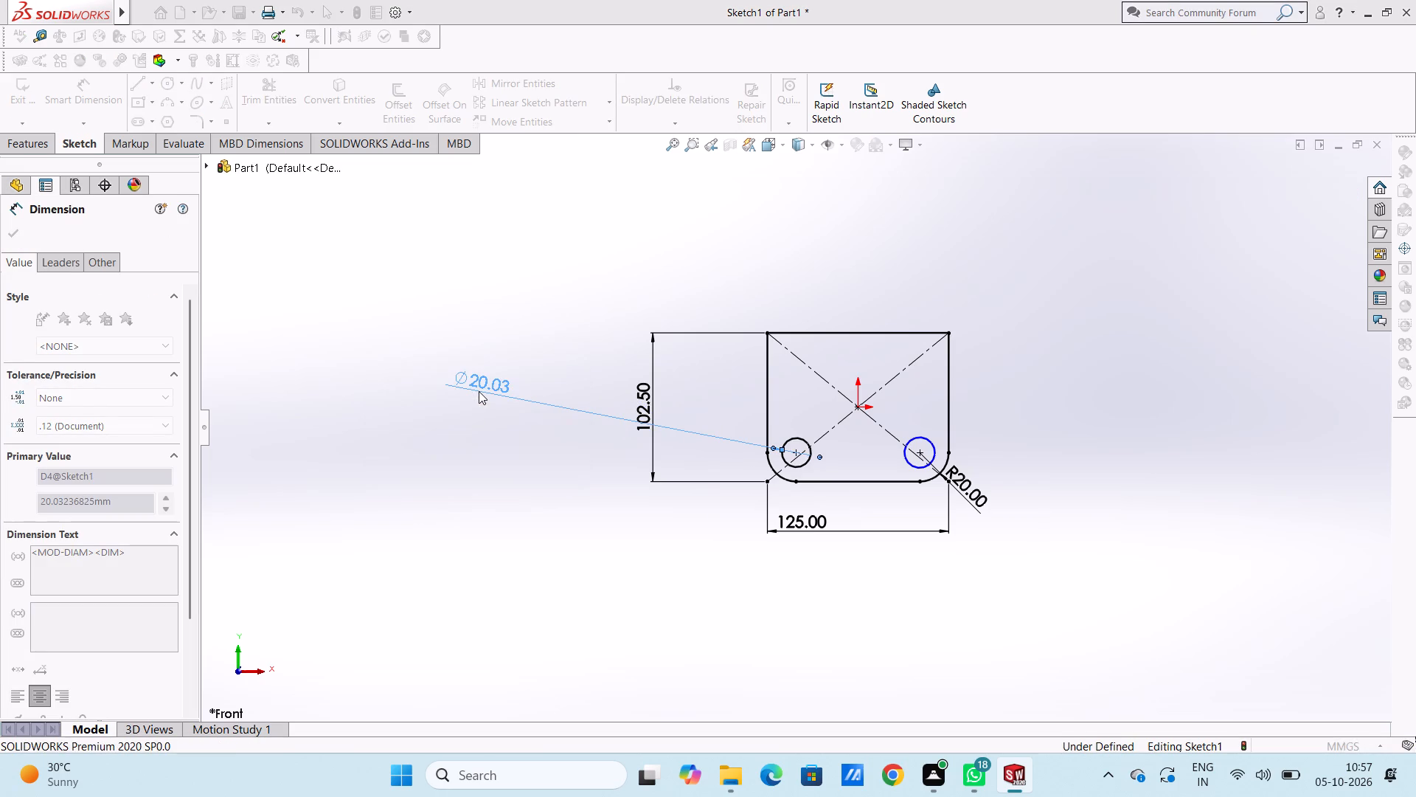
pyautogui.click(513, 483)
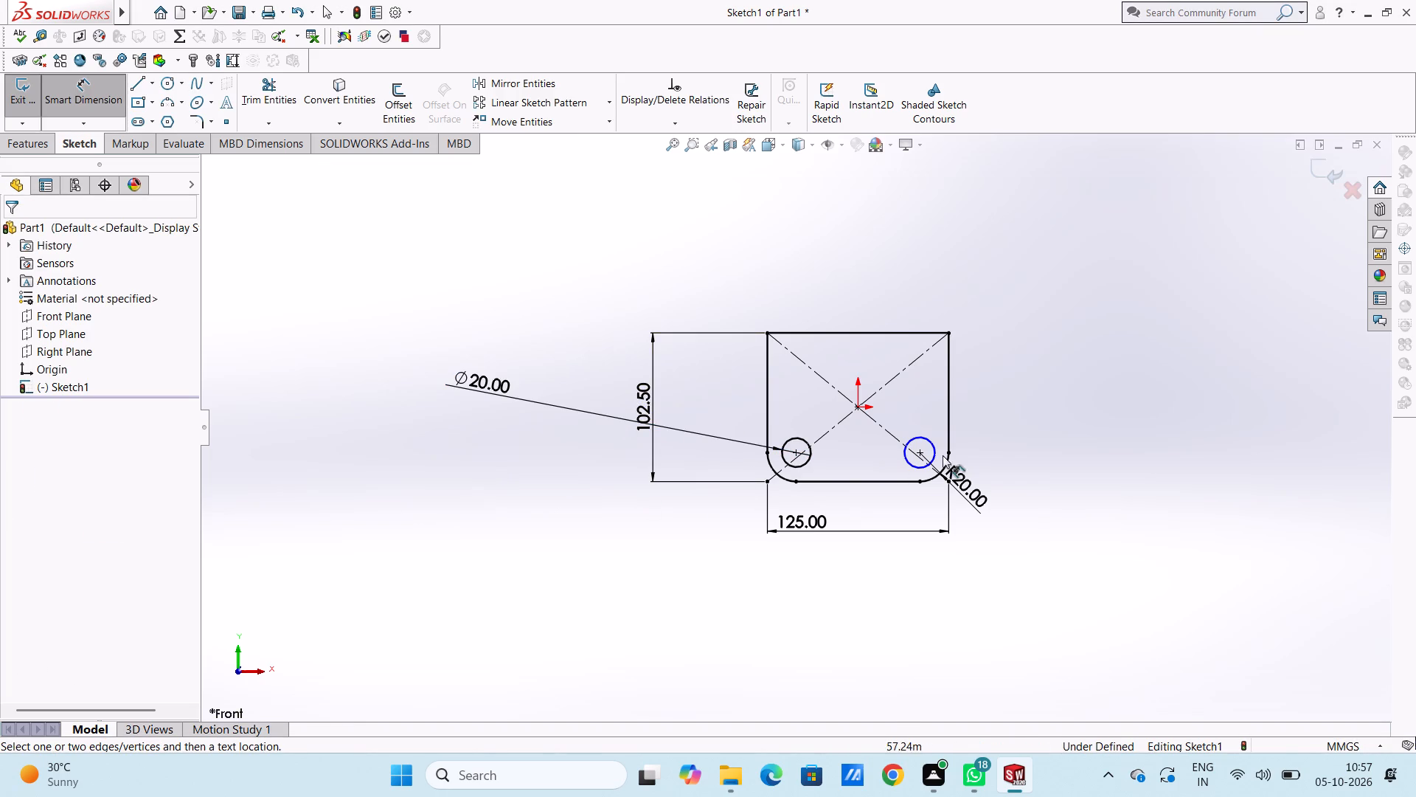
pyautogui.click(934, 450)
pyautogui.click(1125, 536)
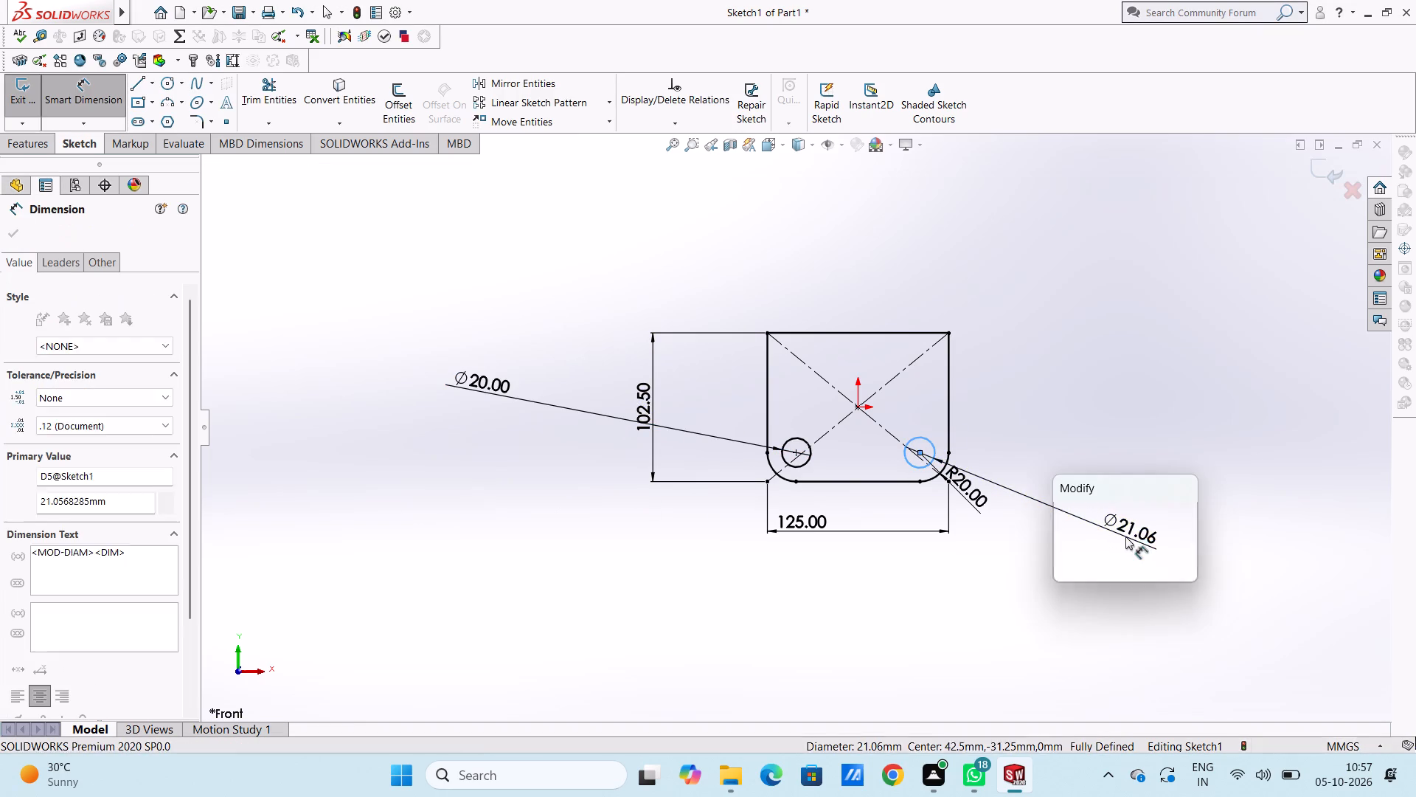
pyautogui.write('20')
pyautogui.press('Return')
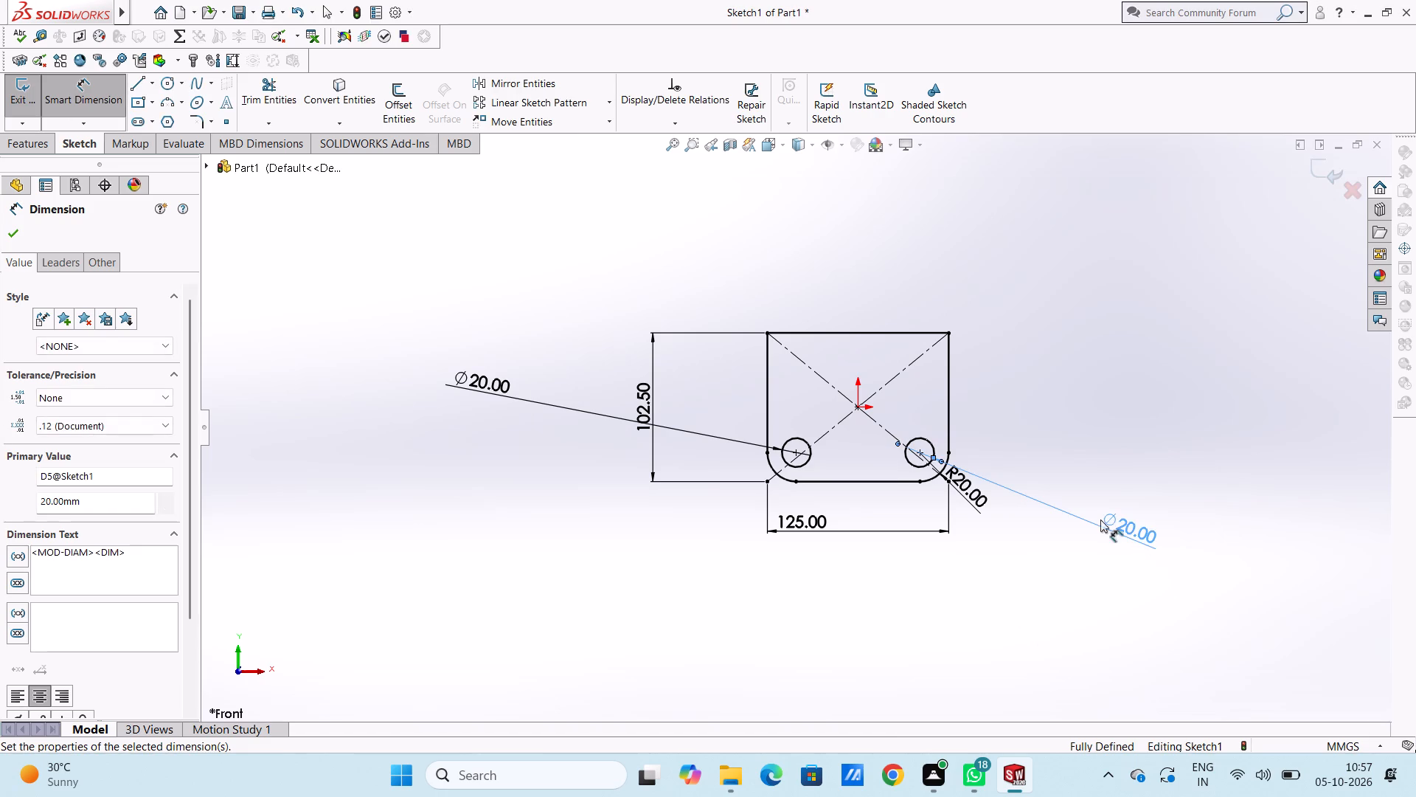
pyautogui.click(1088, 455)
# Extrude the plate profile with its two holes as a blind boss 25 mm deep.
pyautogui.moveTo(1080, 351); pyautogui.dragTo(1052, 375, button='middle')
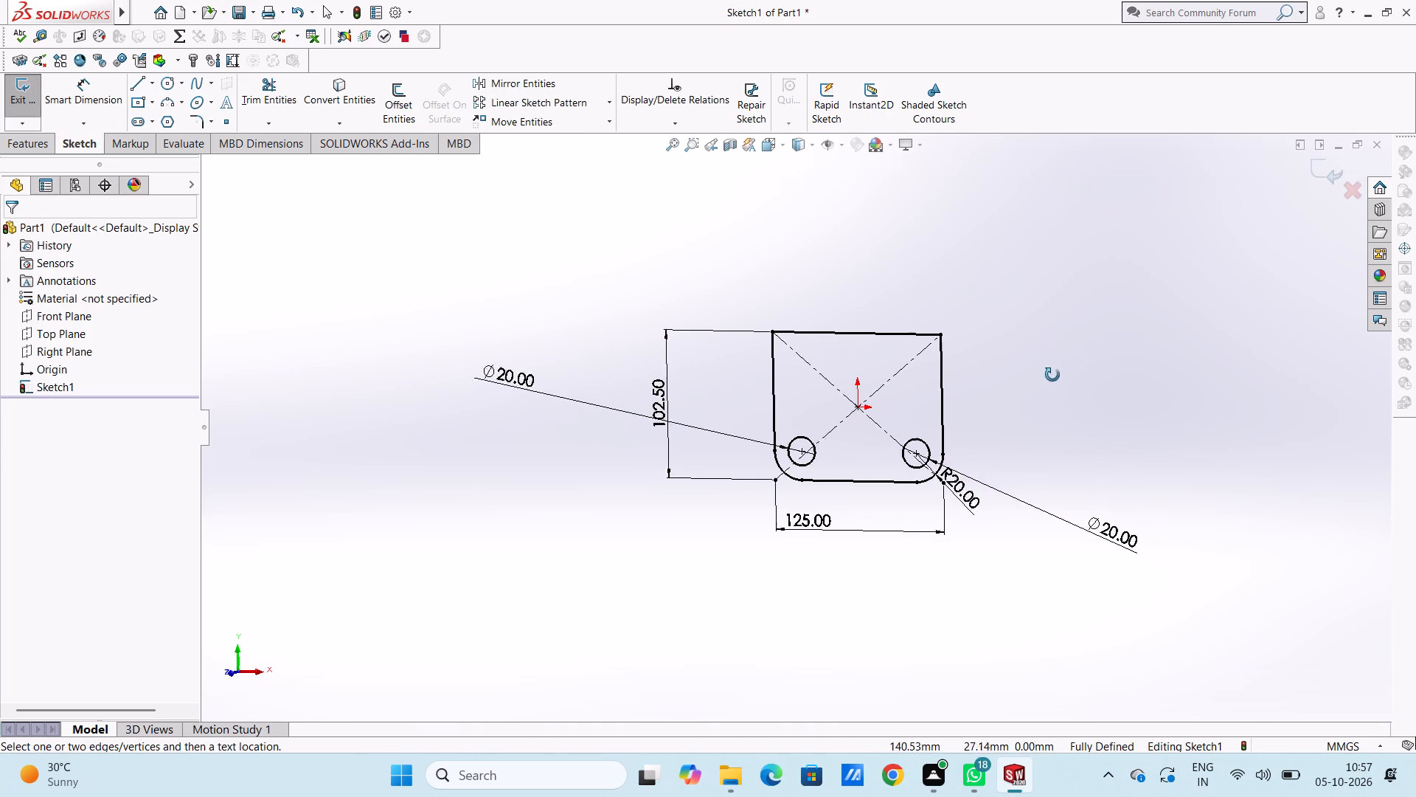
pyautogui.moveTo(1052, 375); pyautogui.dragTo(1080, 388, button='middle')
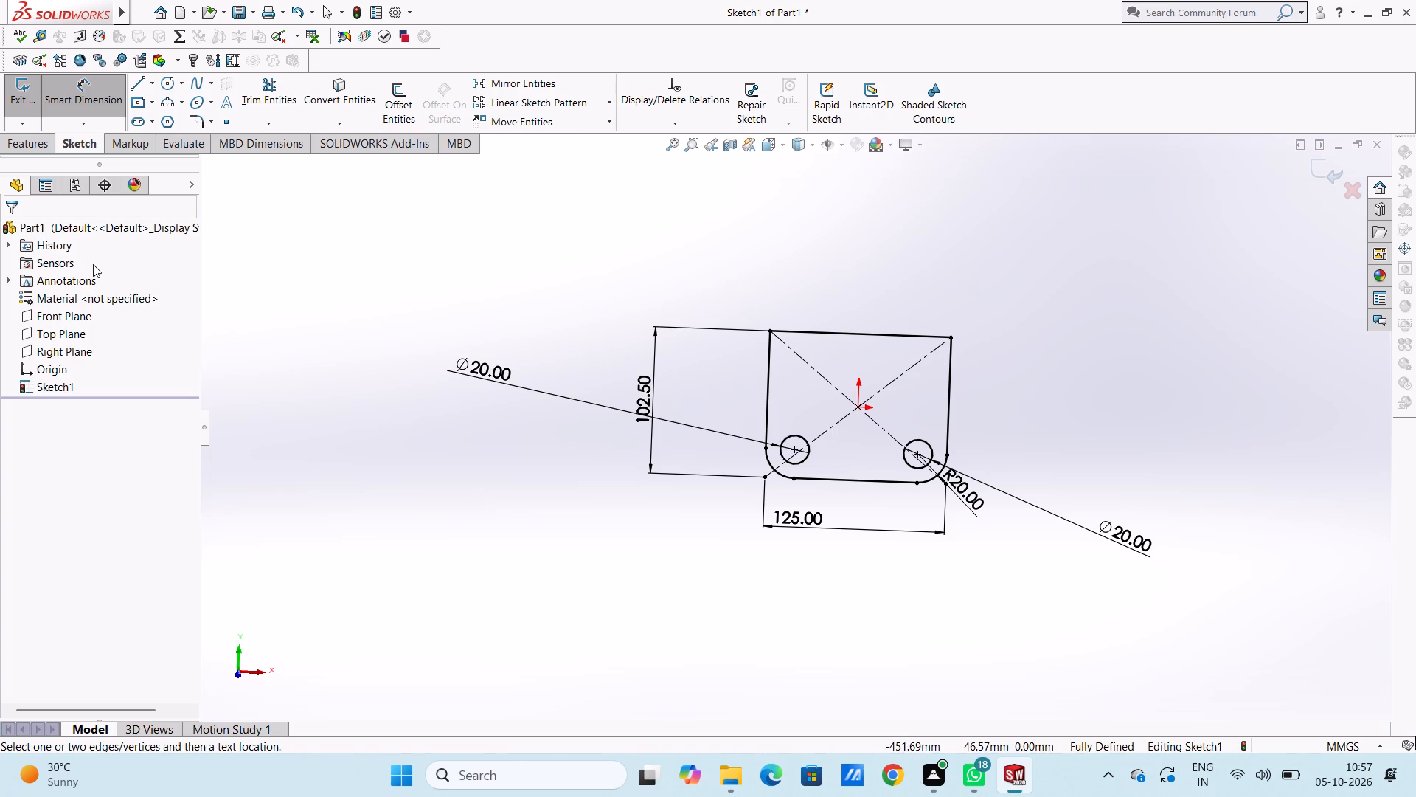
pyautogui.click(101, 94)
pyautogui.click(36, 139)
pyautogui.click(34, 107)
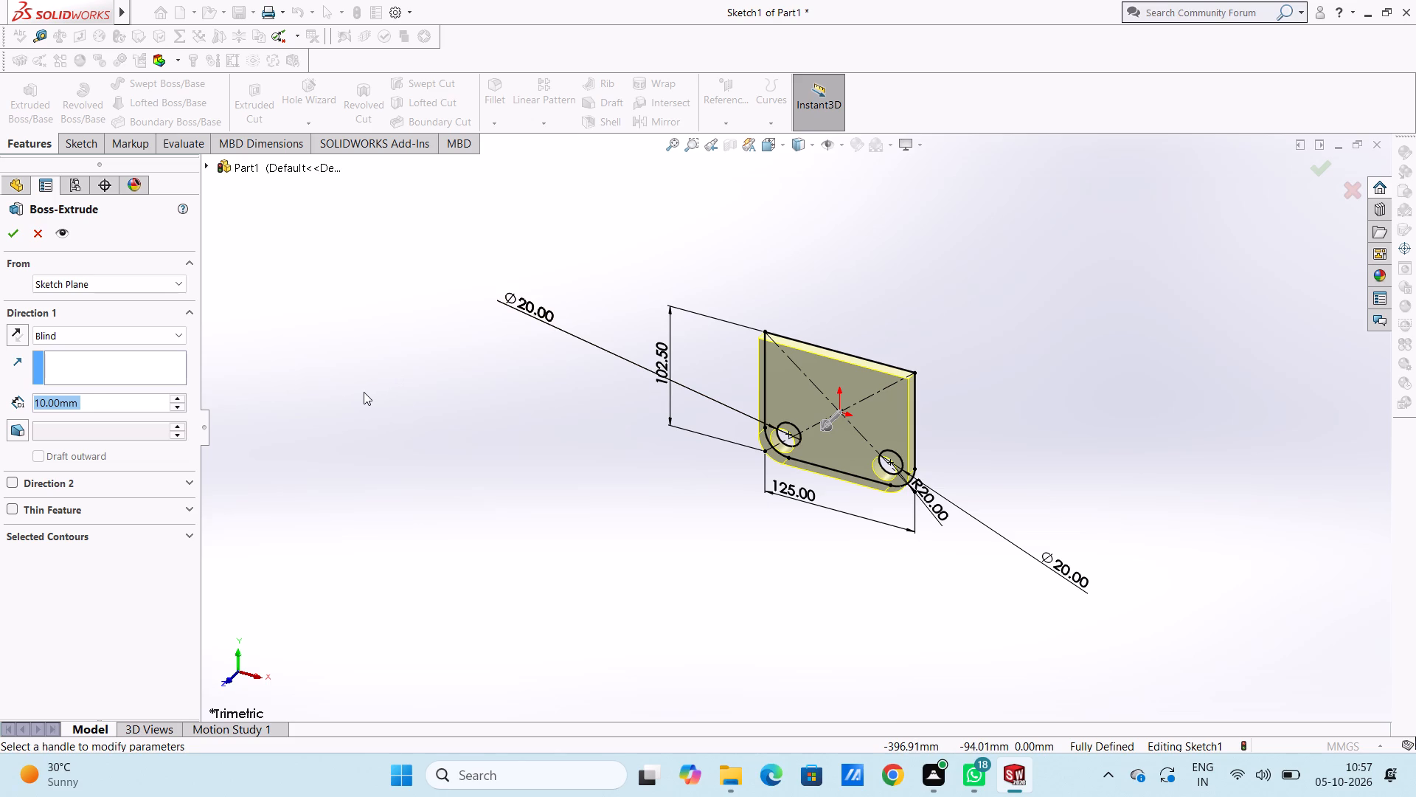
pyautogui.write('25')
pyautogui.press('Return')
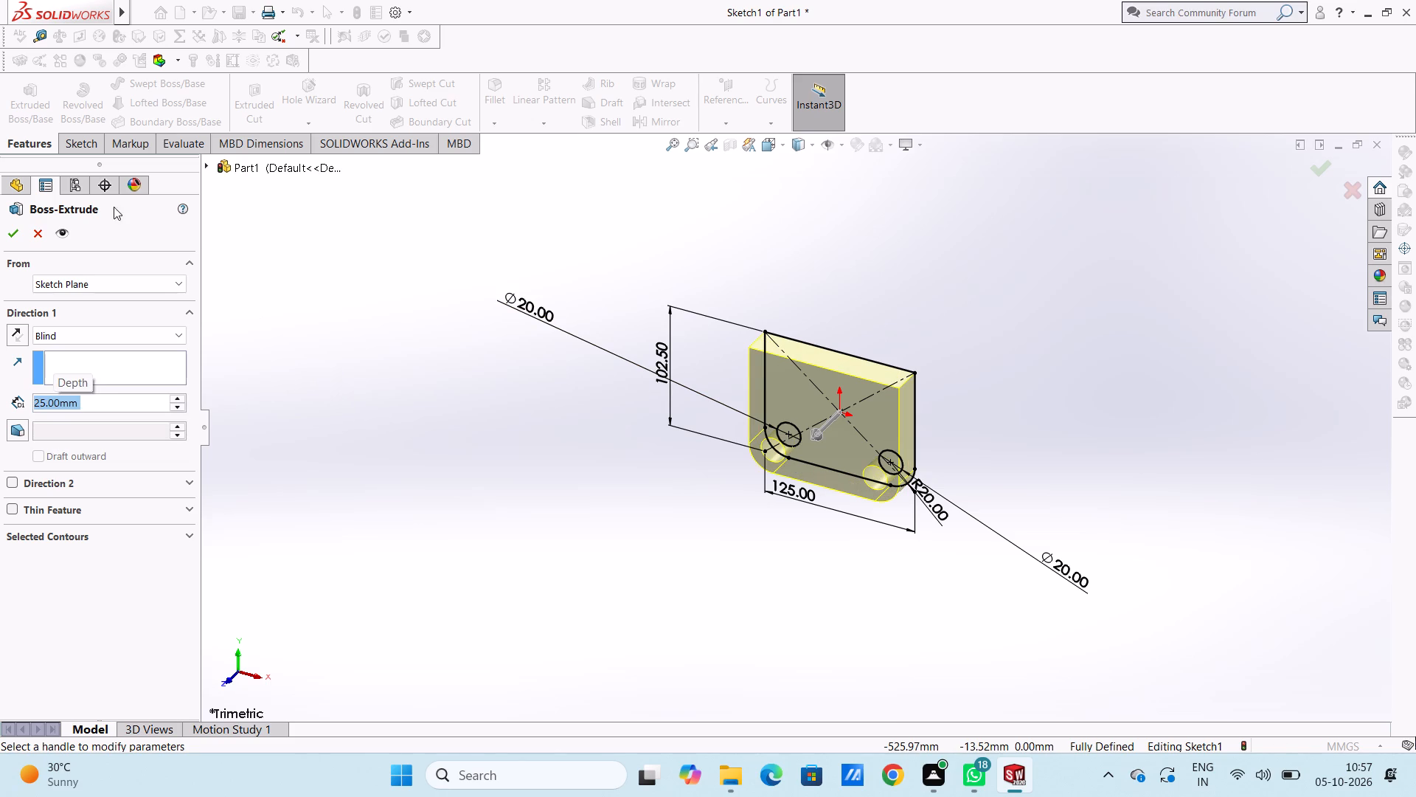
pyautogui.click(15, 238)
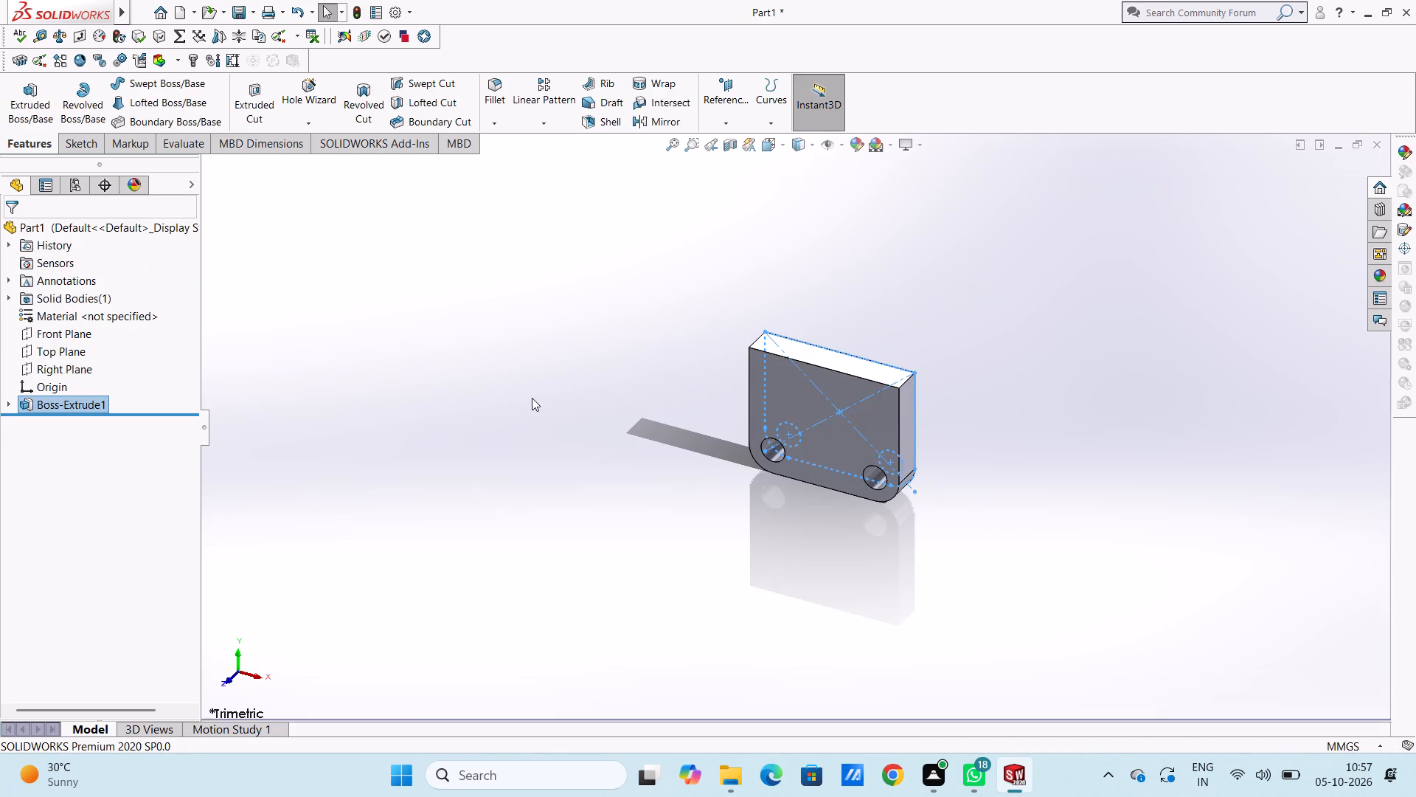
pyautogui.click(530, 398)
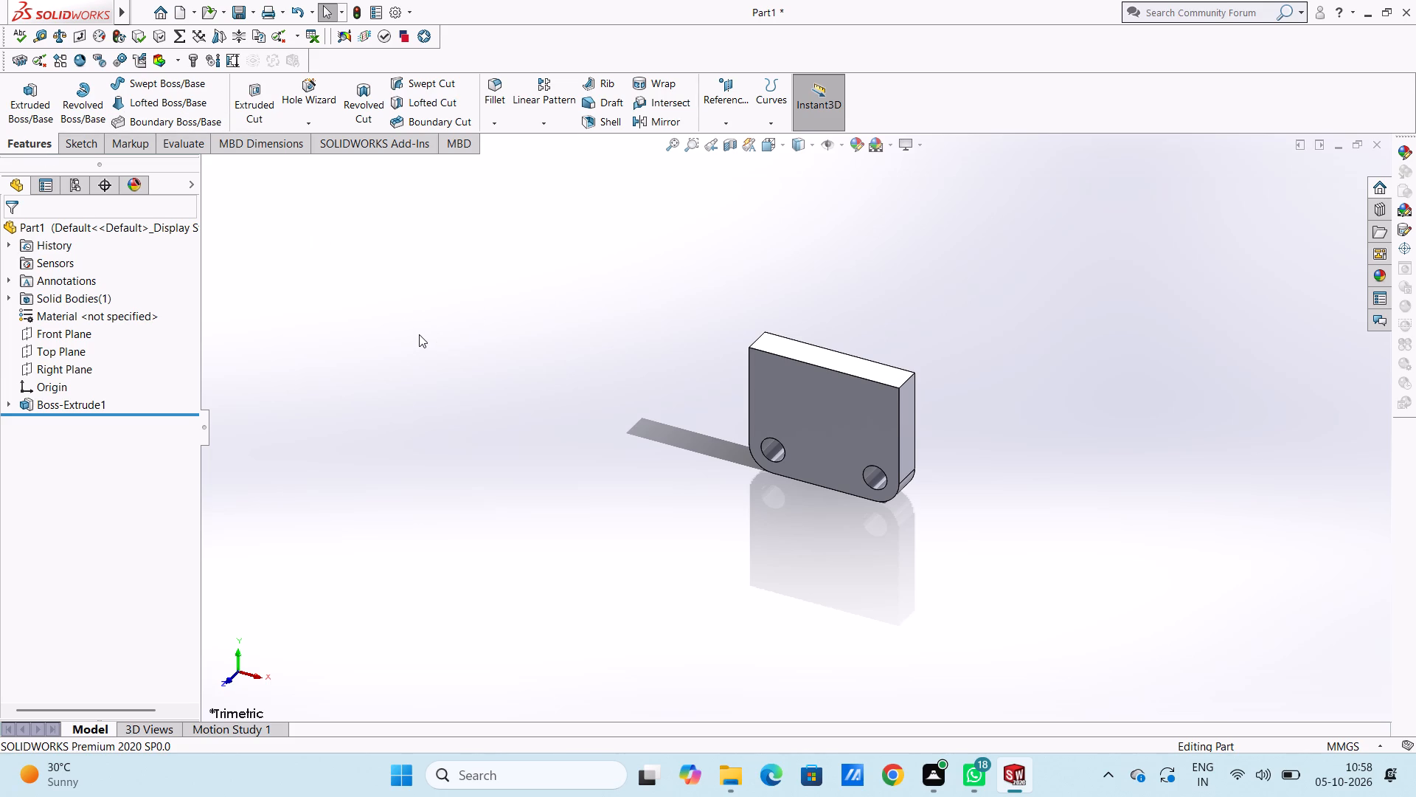
# On the plate's top face, sketch a corner rectangle spanning the 125 mm front edge and extending 215 mm toward and past the back edge.
pyautogui.hotkey('ctrl', '5')
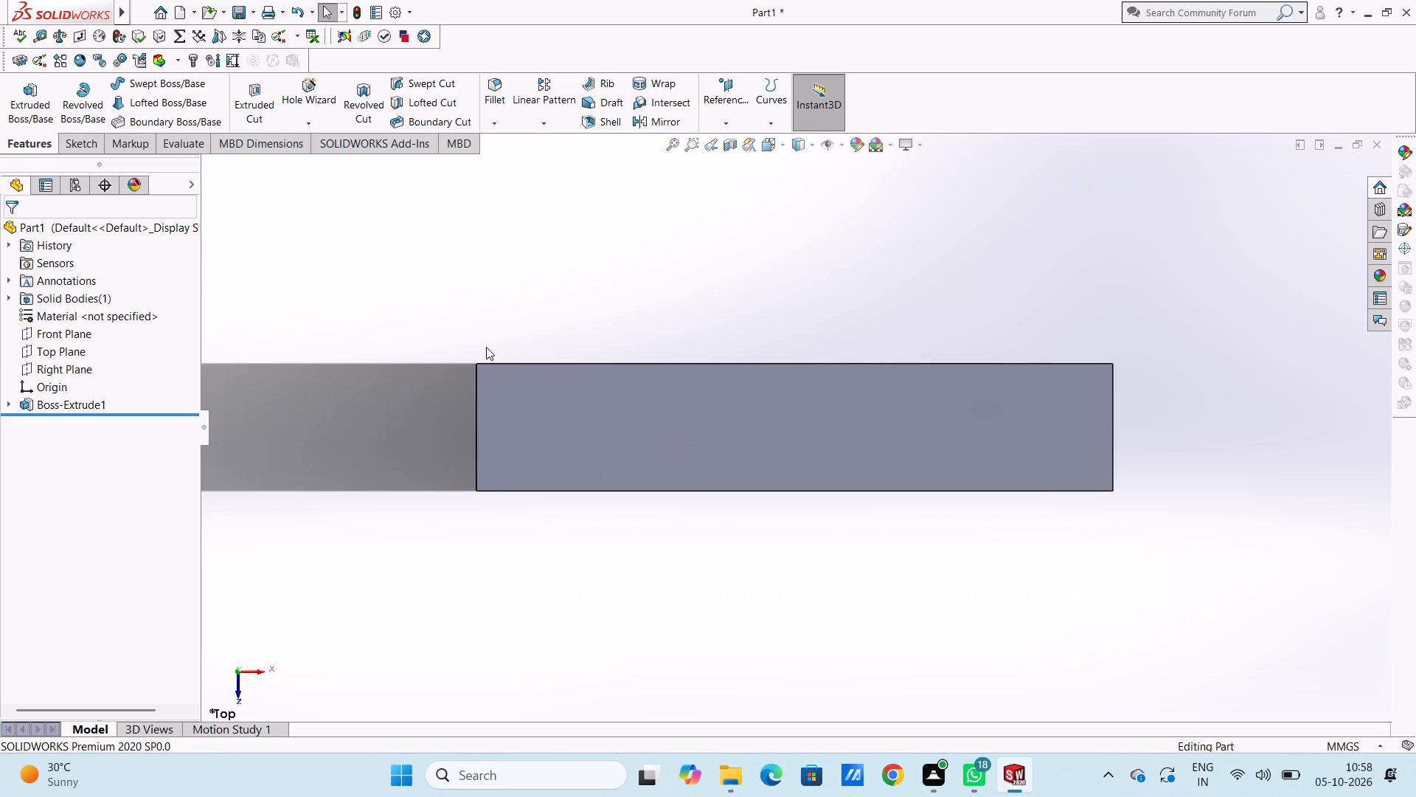
pyautogui.click(599, 396)
pyautogui.click(664, 354)
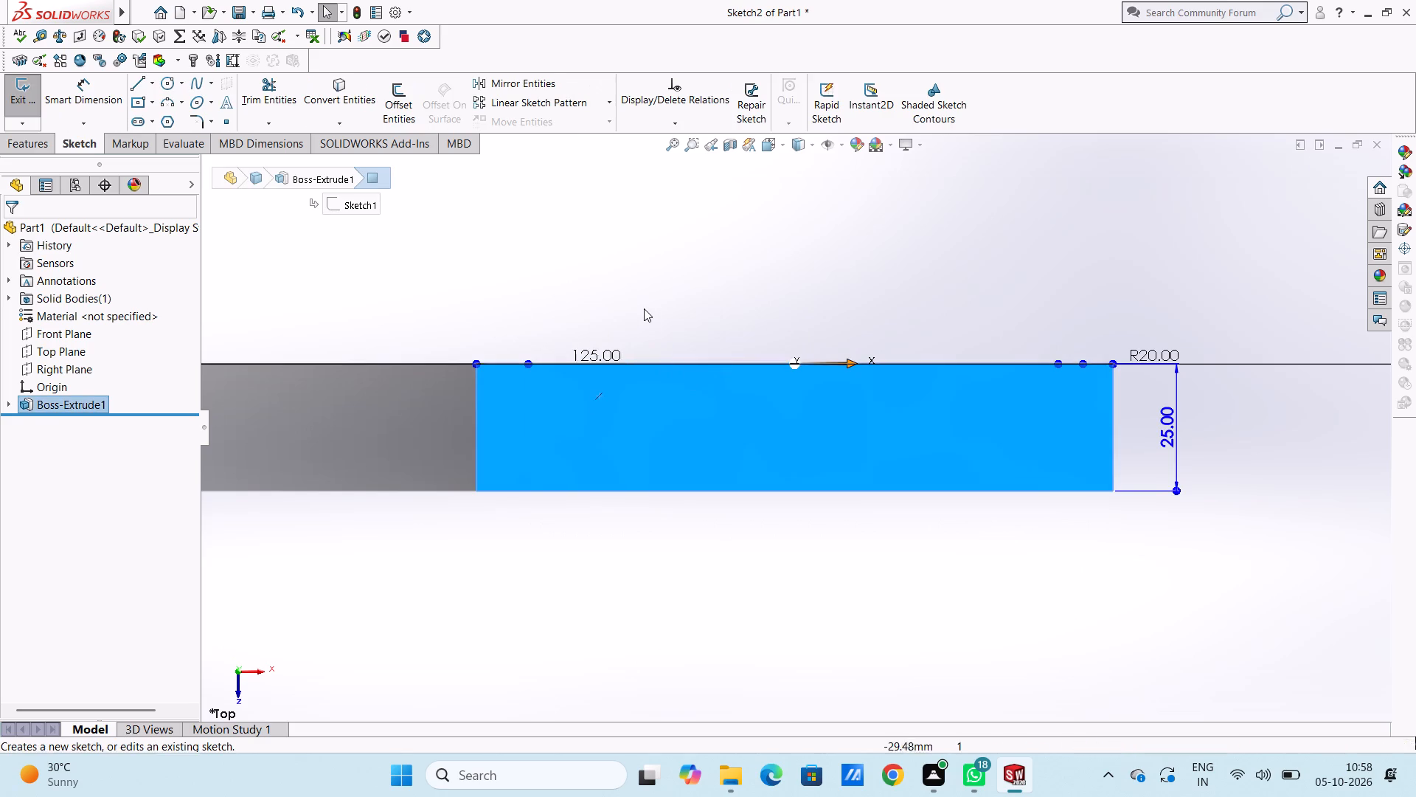
pyautogui.click(644, 308)
pyautogui.scroll(-4, 644, 307)
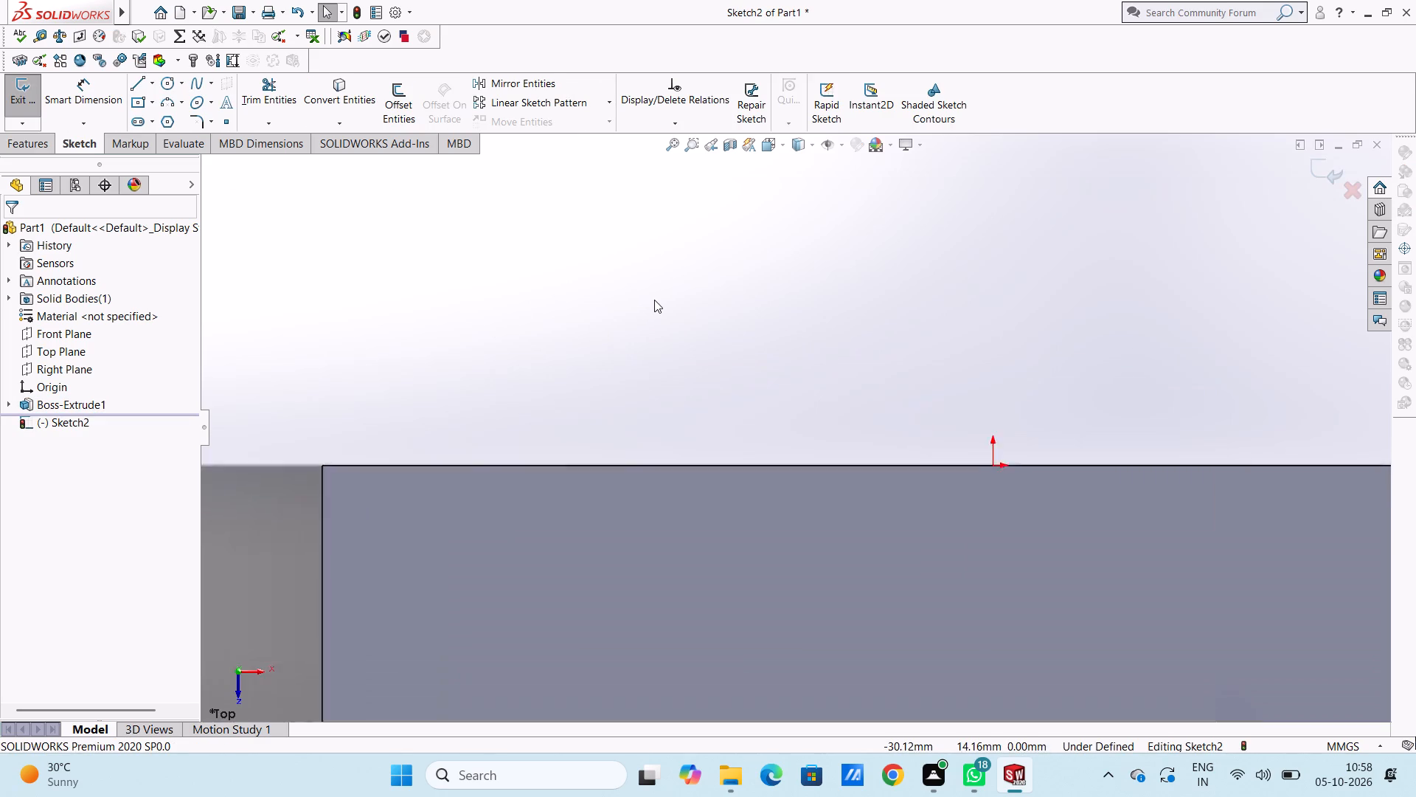
pyautogui.scroll(-1, 654, 300)
pyautogui.scroll(8, 654, 300)
pyautogui.scroll(1, 923, 309)
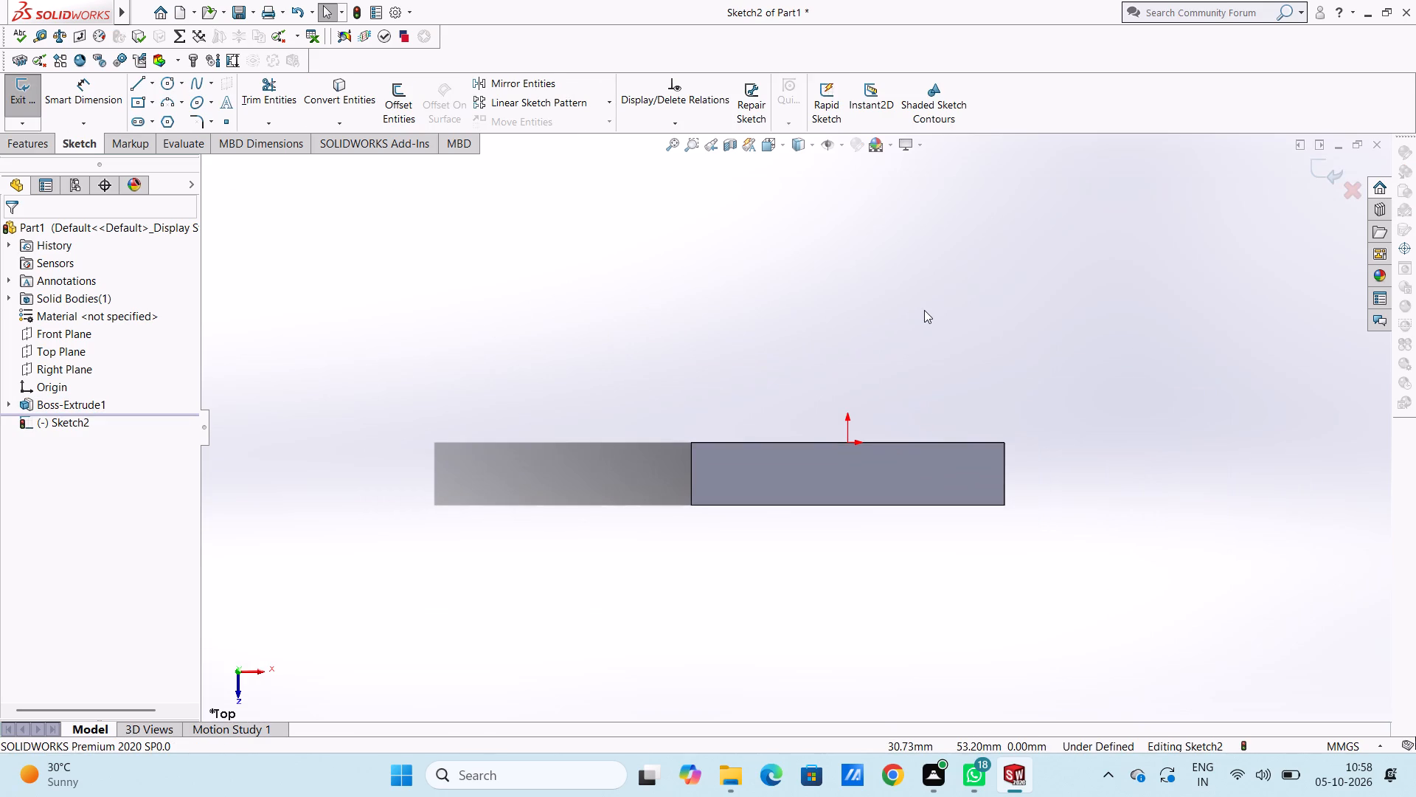
pyautogui.scroll(1, 923, 311)
pyautogui.middleClick(922, 316)
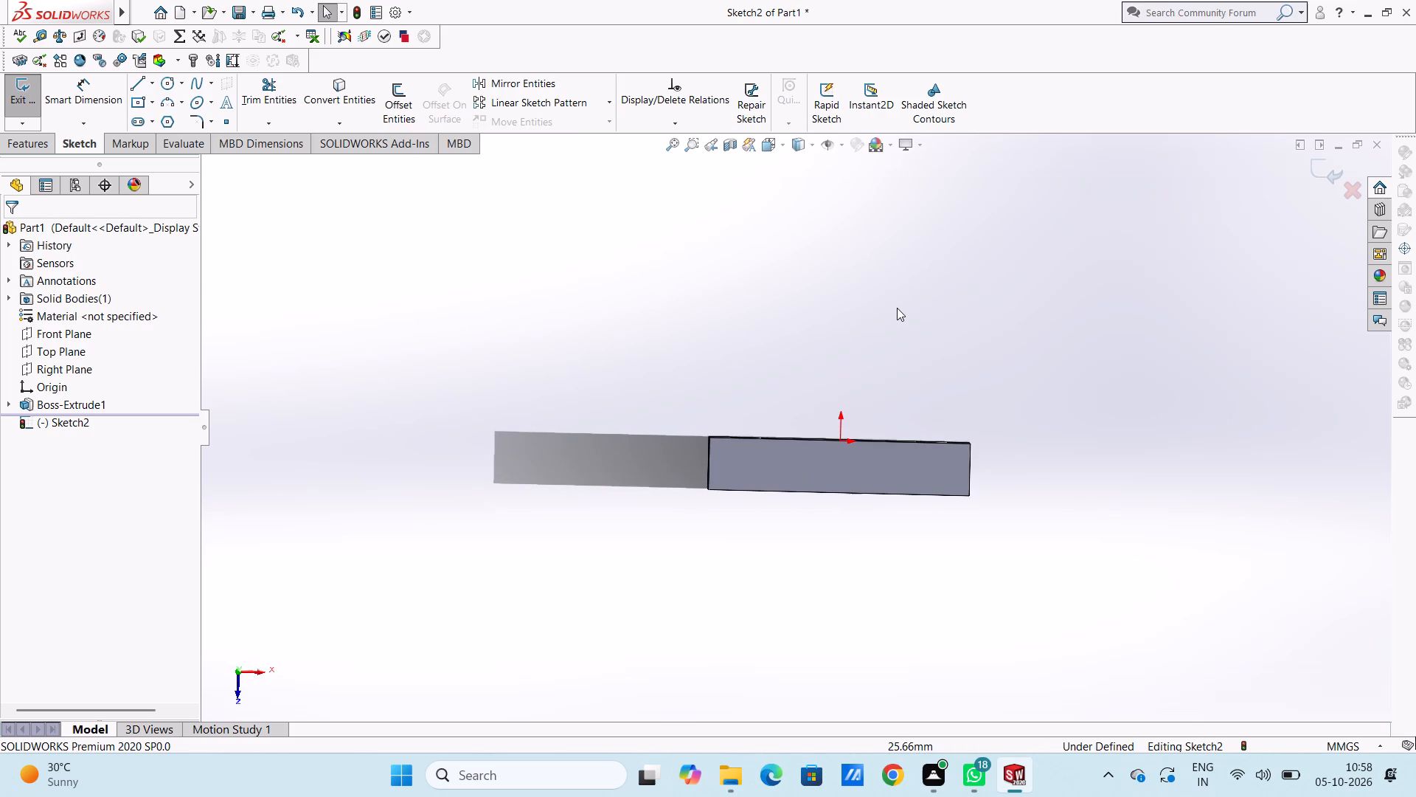
pyautogui.click(151, 101)
pyautogui.click(144, 123)
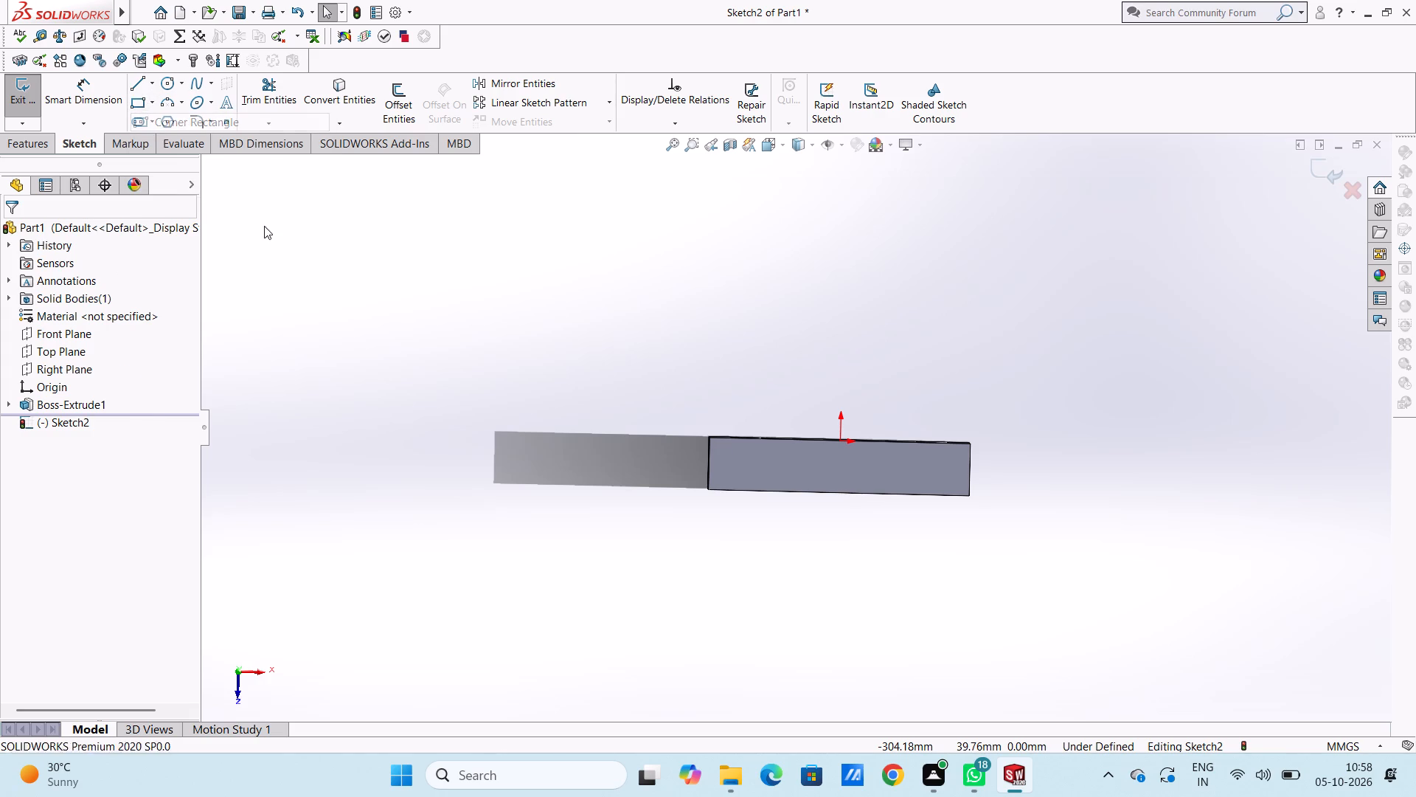
pyautogui.click(707, 491)
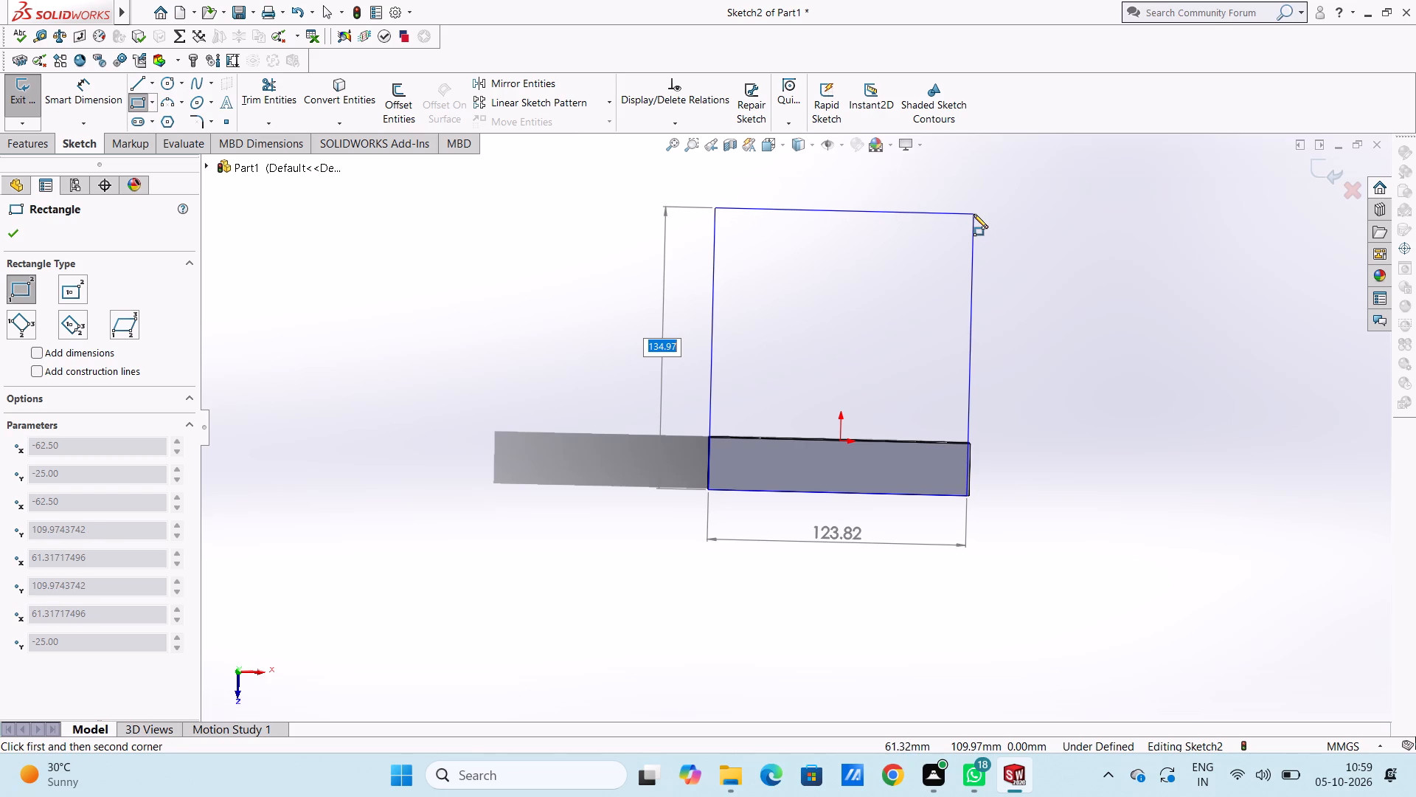
pyautogui.write('215')
pyautogui.press('Return')
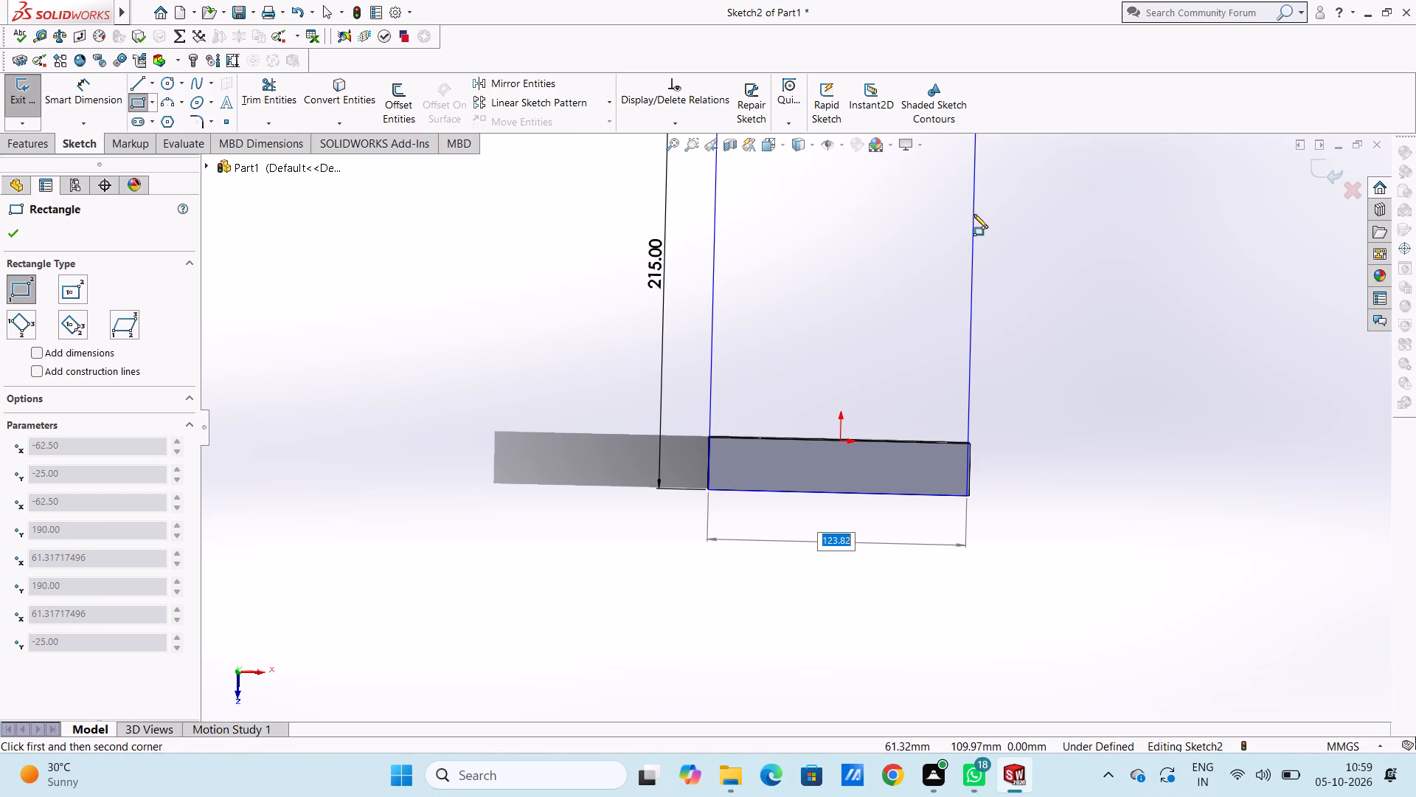
pyautogui.click(970, 499)
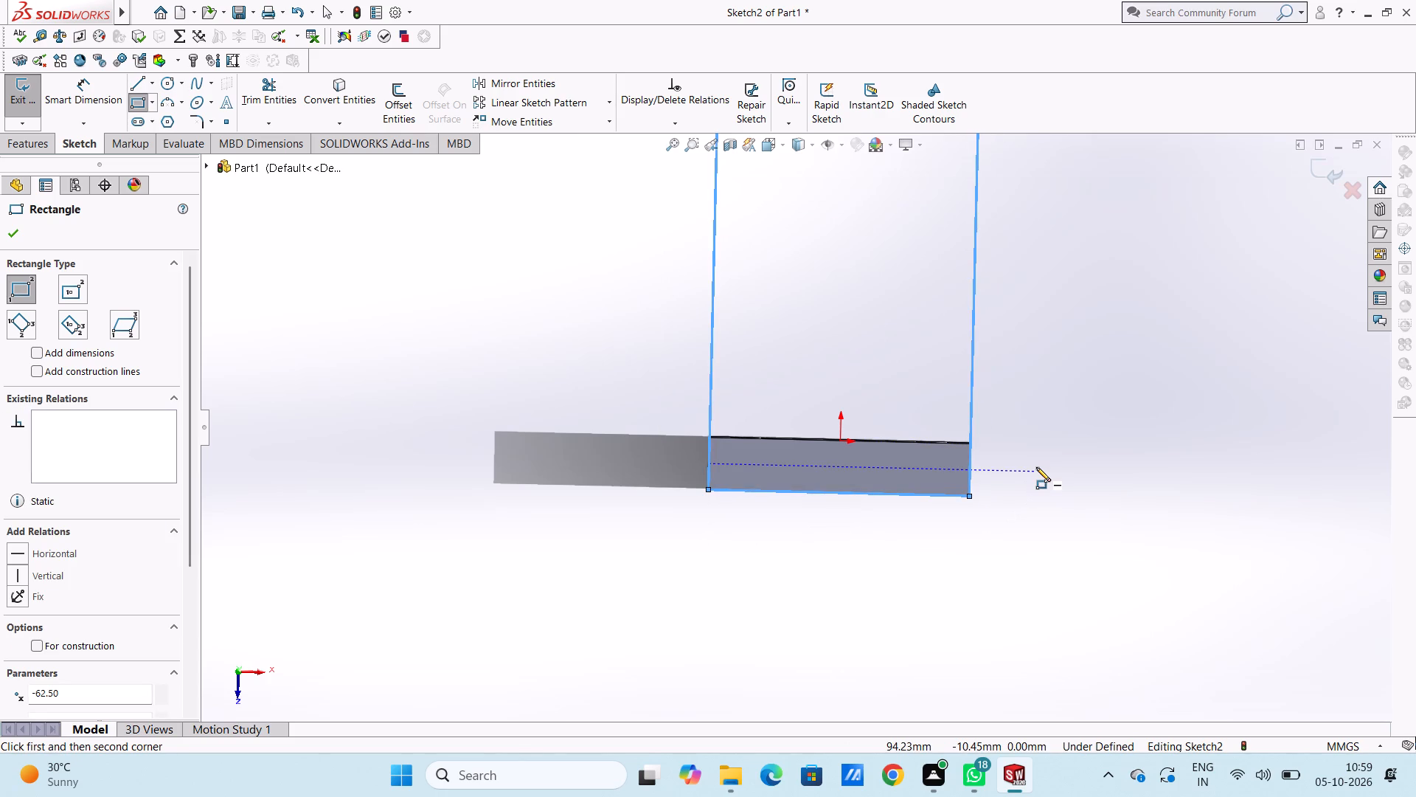
pyautogui.press('Escape')
# Add driving dimensions of 215 mm to the new rectangle's left side and 125 mm to its front edge.
pyautogui.press('5')
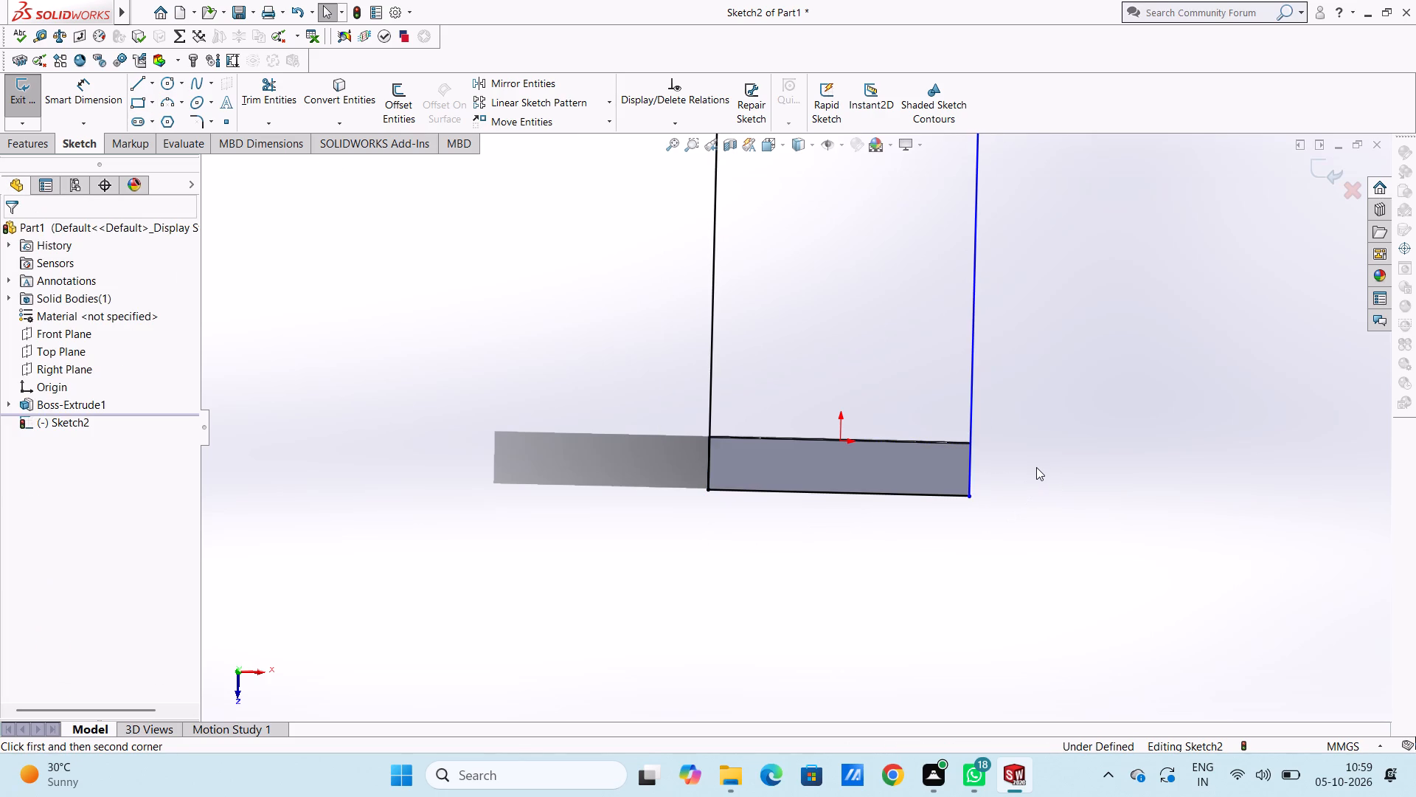
pyautogui.hotkey('ctrl', '5')
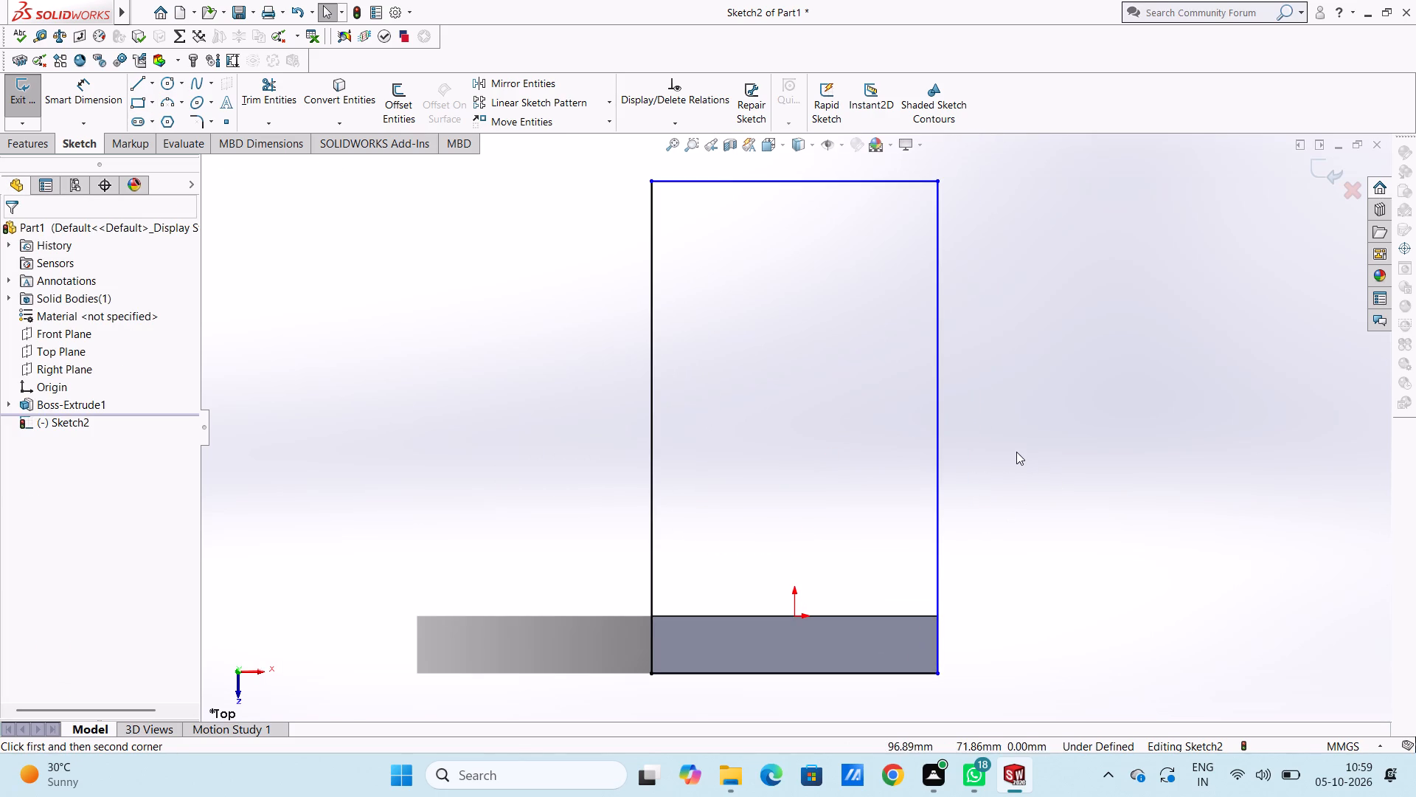
pyautogui.scroll(-1, 1016, 452)
pyautogui.scroll(2, 1013, 456)
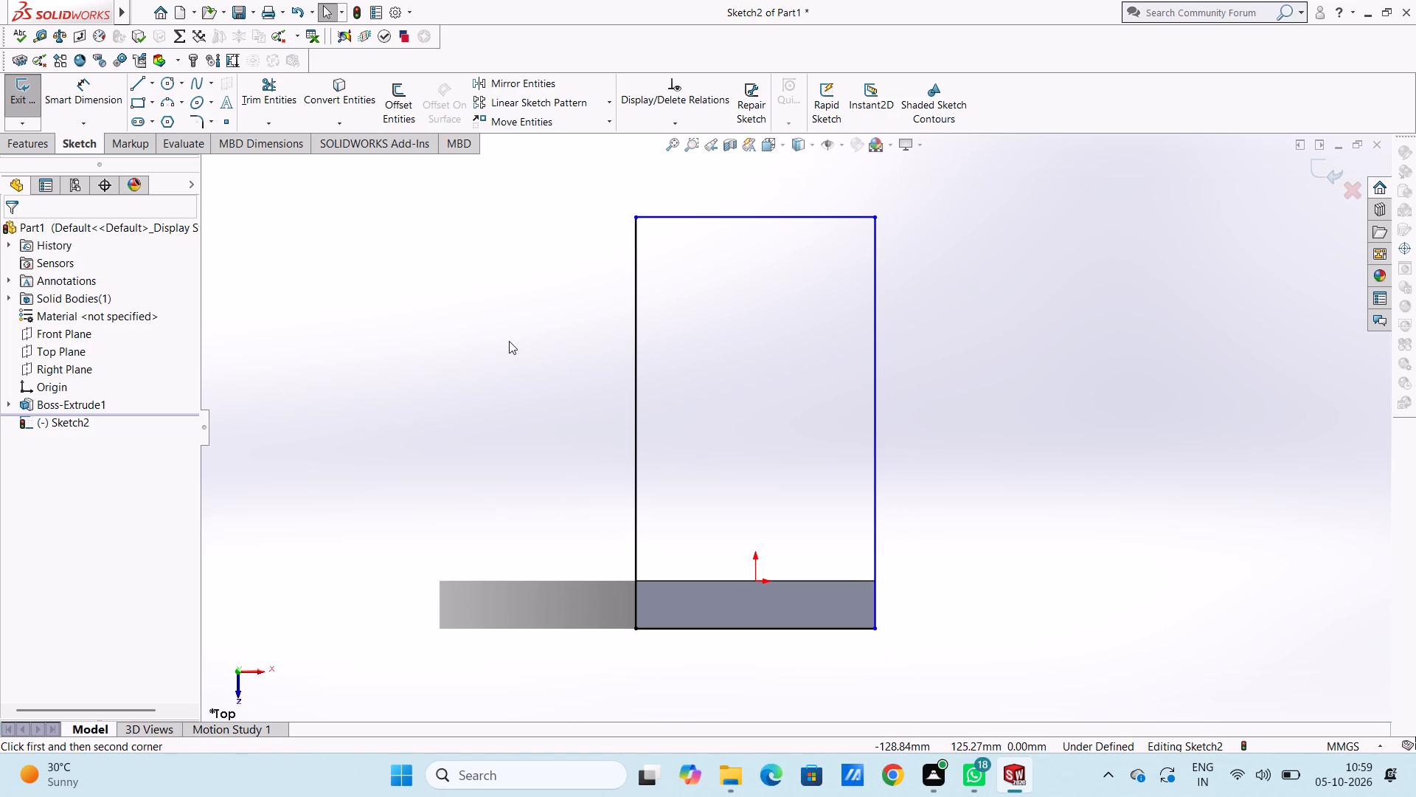
pyautogui.click(86, 94)
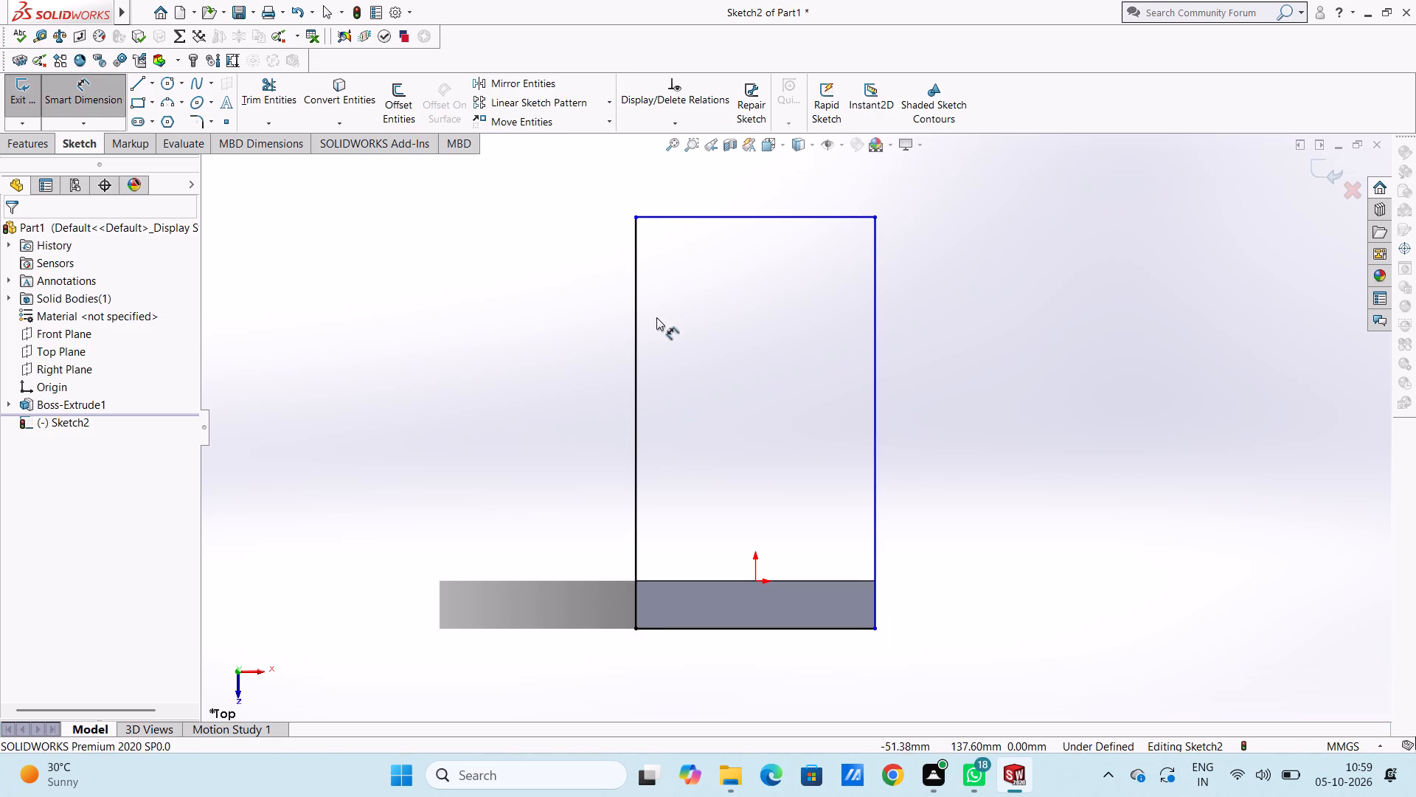
pyautogui.click(634, 328)
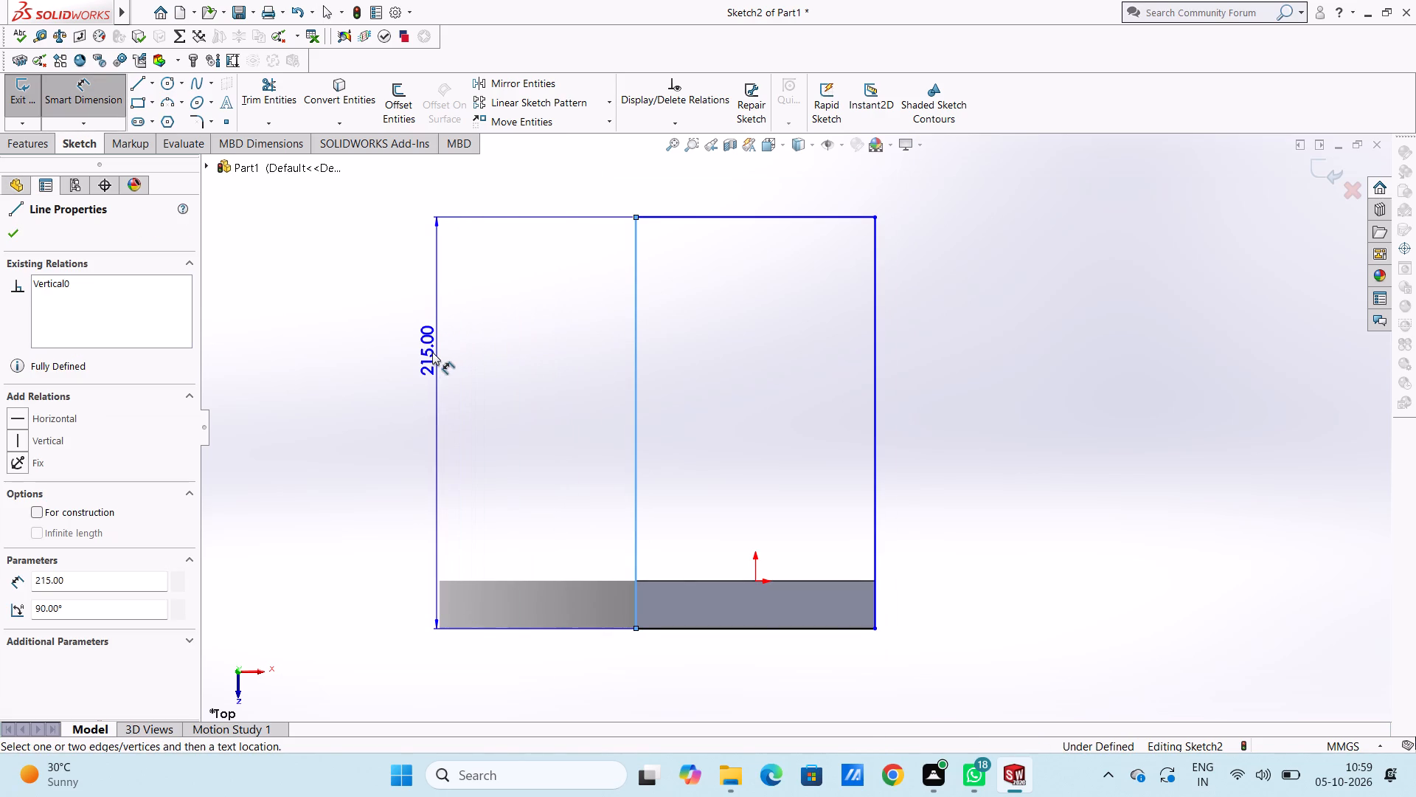
pyautogui.click(431, 352)
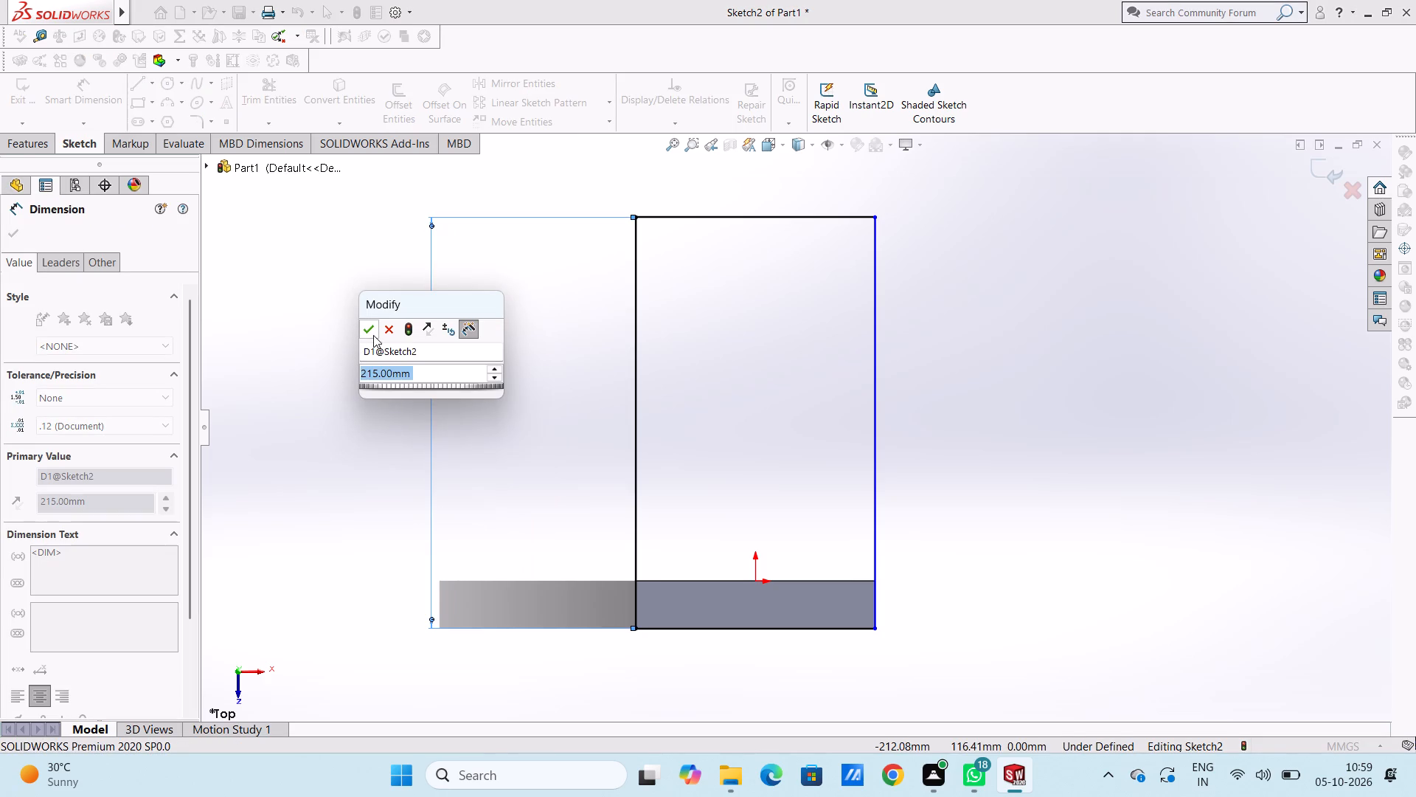
pyautogui.click(374, 333)
pyautogui.click(352, 329)
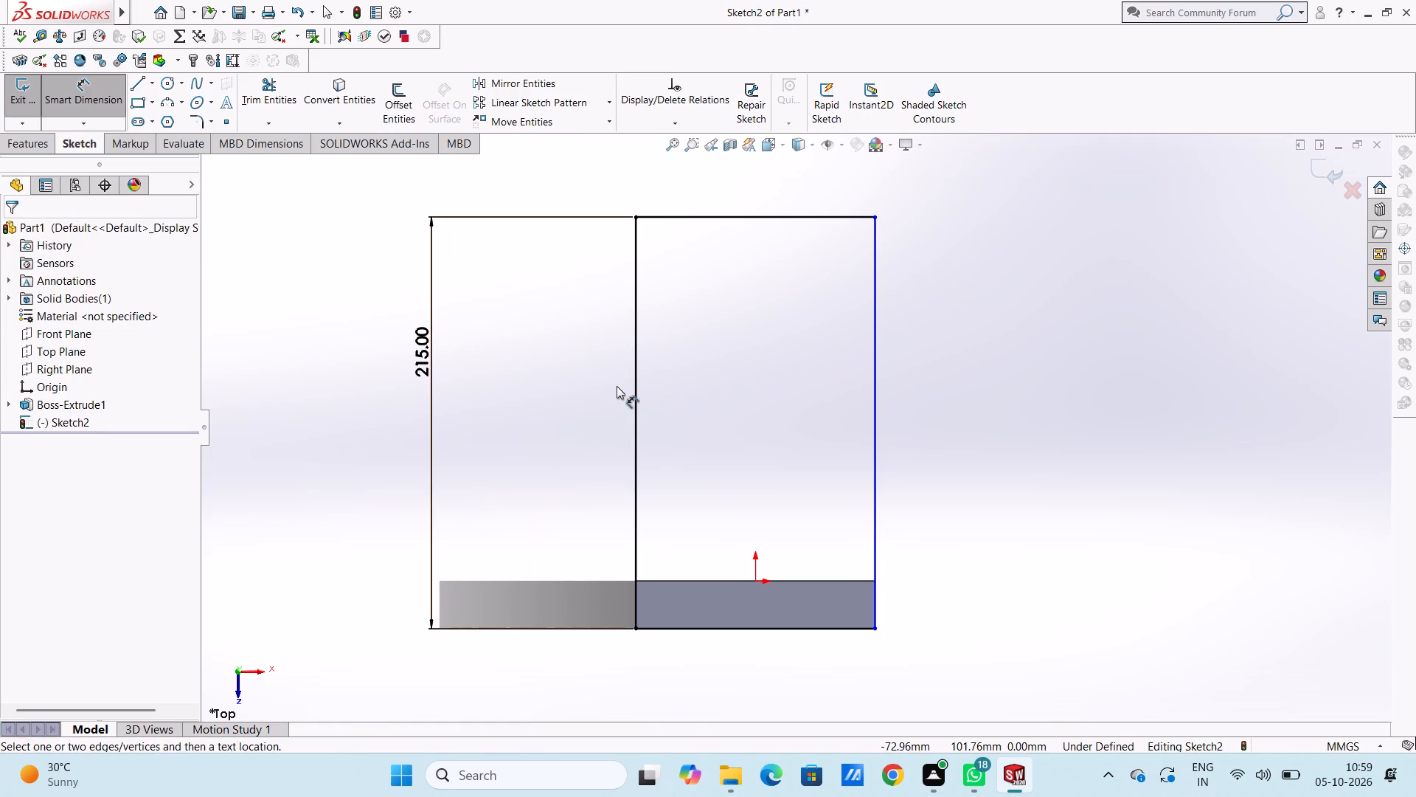
pyautogui.scroll(-2, 617, 386)
pyautogui.scroll(5, 617, 386)
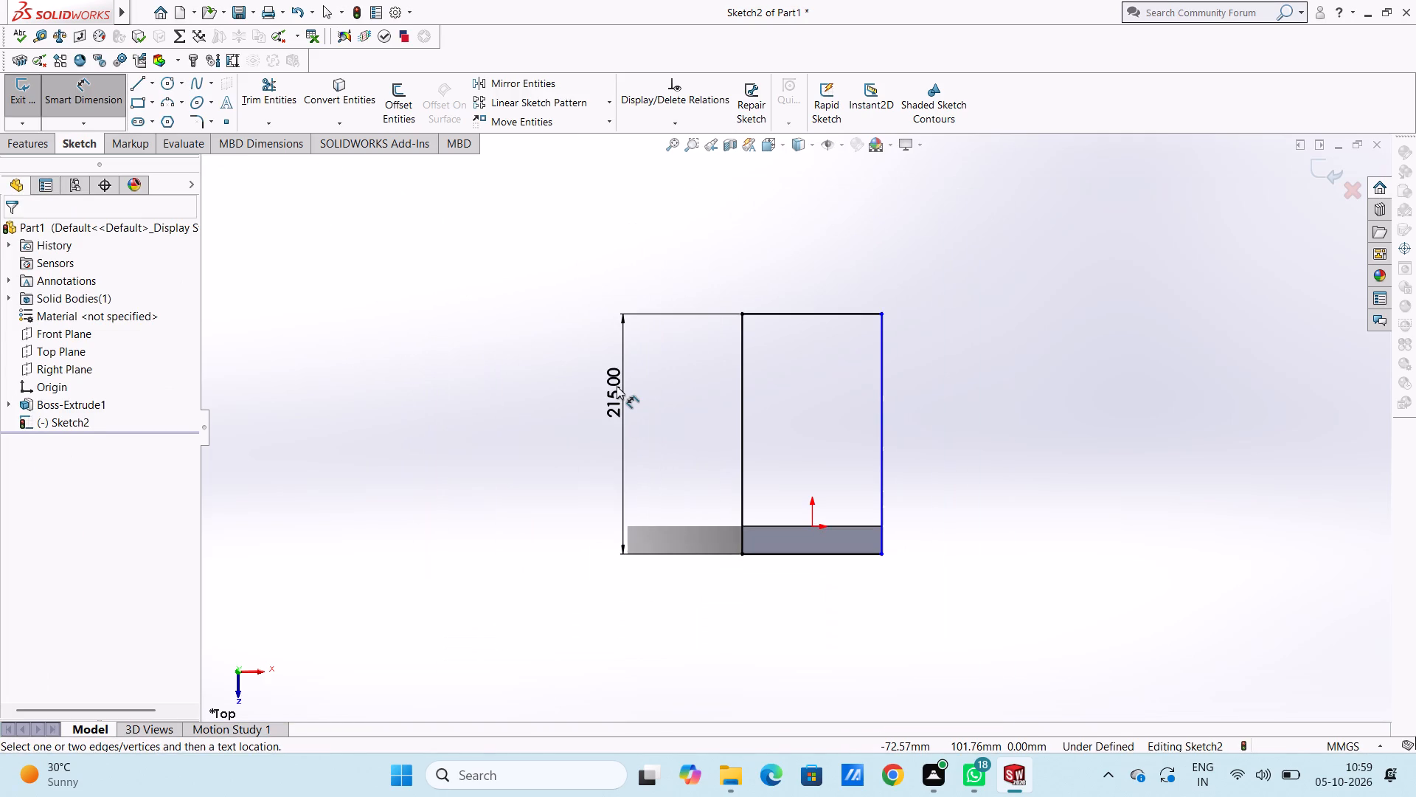
pyautogui.moveTo(689, 427); pyautogui.dragTo(667, 352, button='middle')
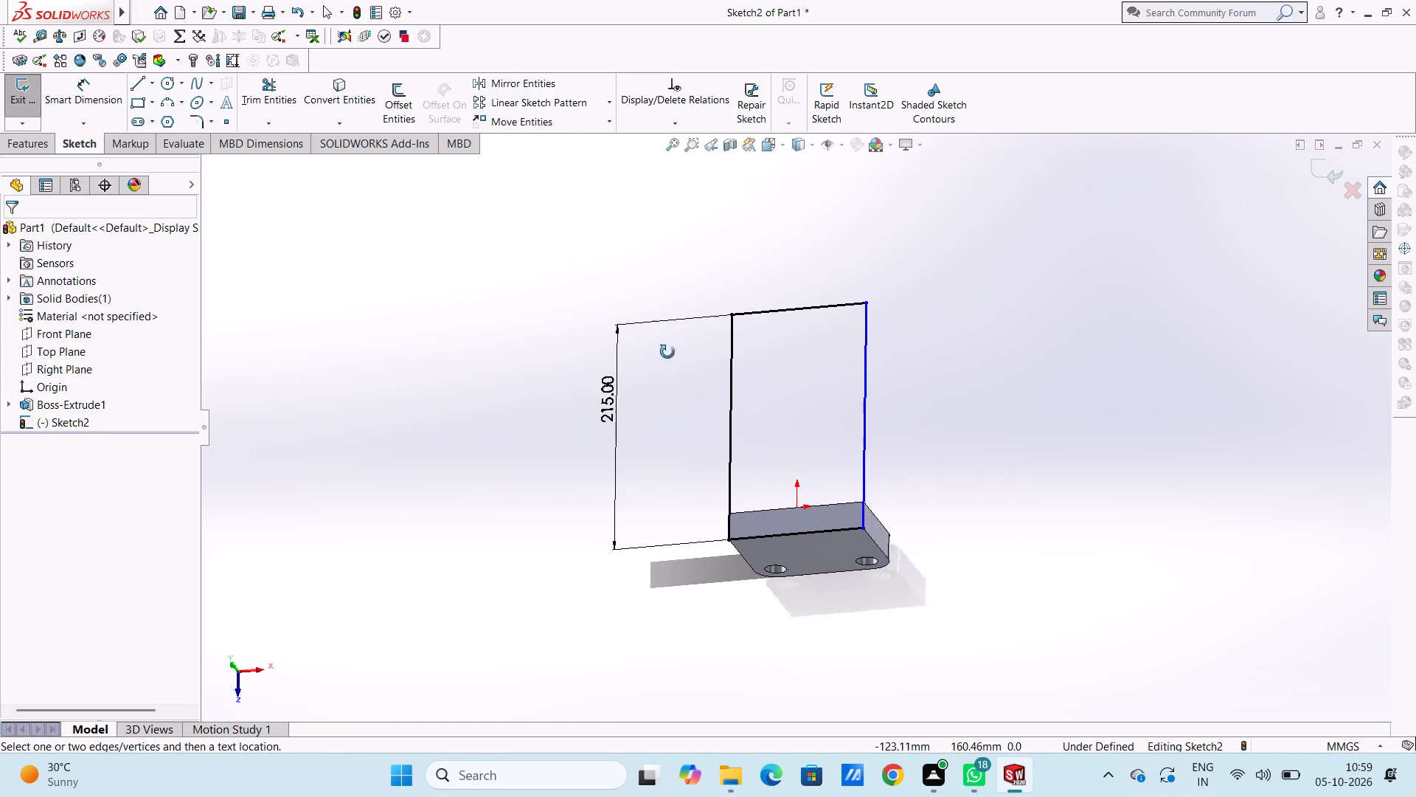
pyautogui.moveTo(667, 352); pyautogui.dragTo(696, 362, button='middle')
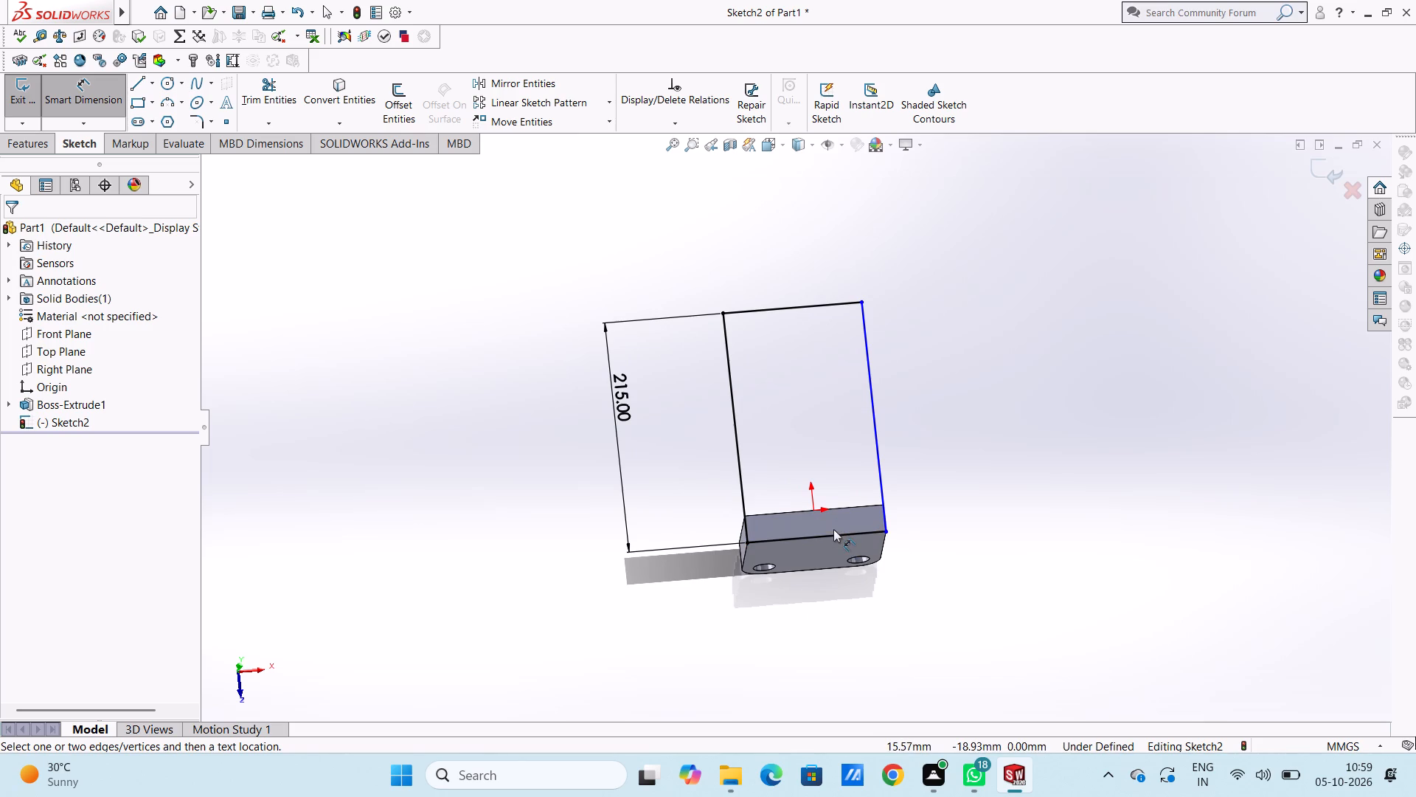
pyautogui.click(833, 537)
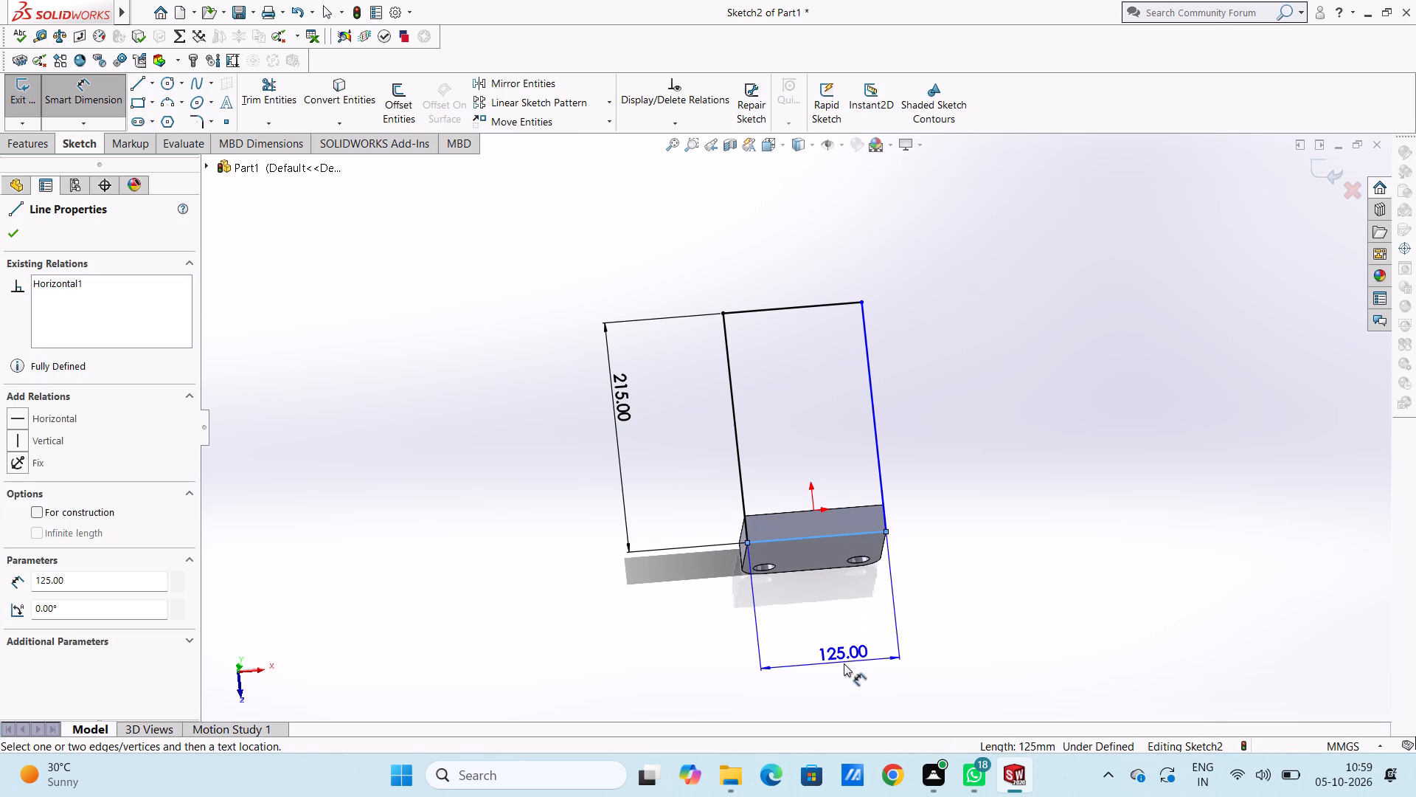
pyautogui.click(844, 666)
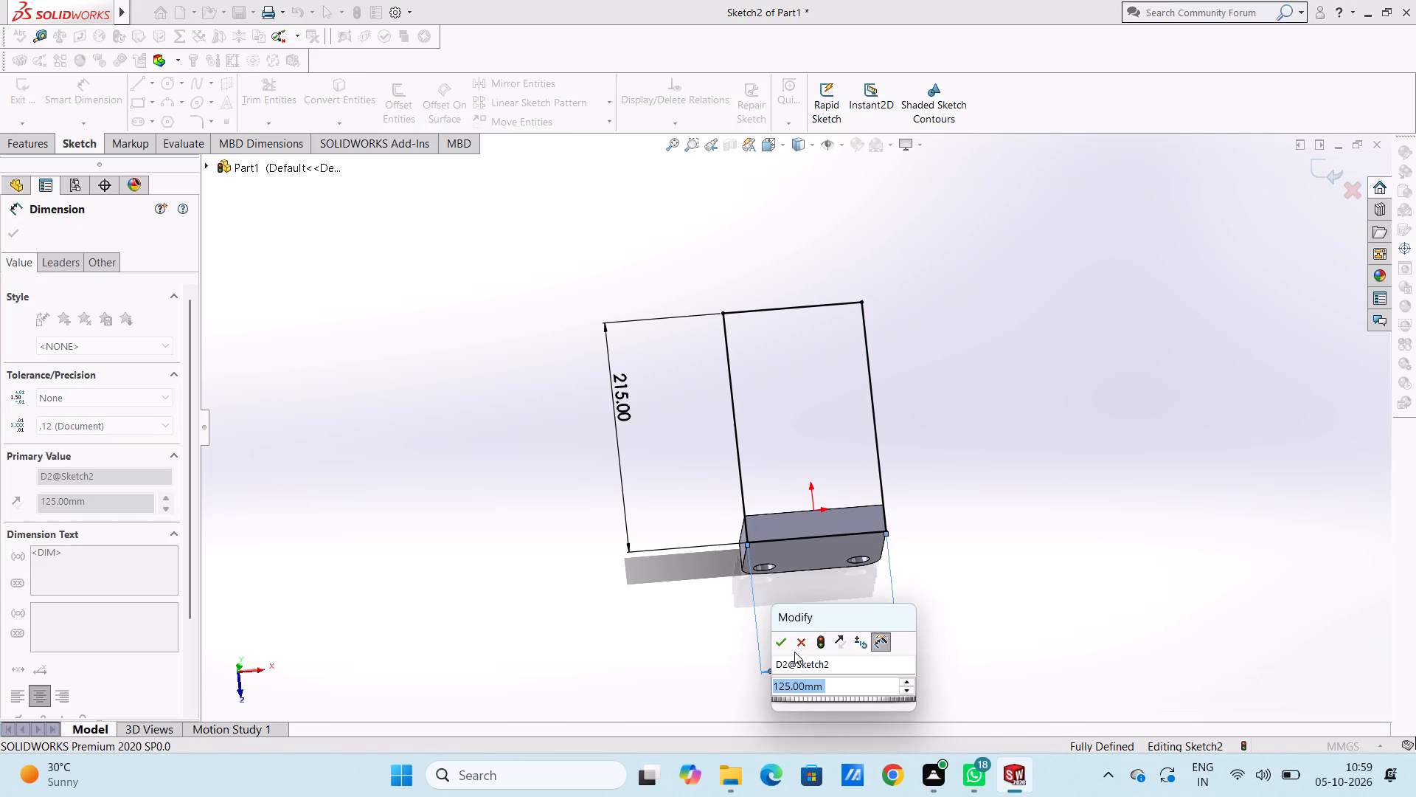
pyautogui.click(775, 638)
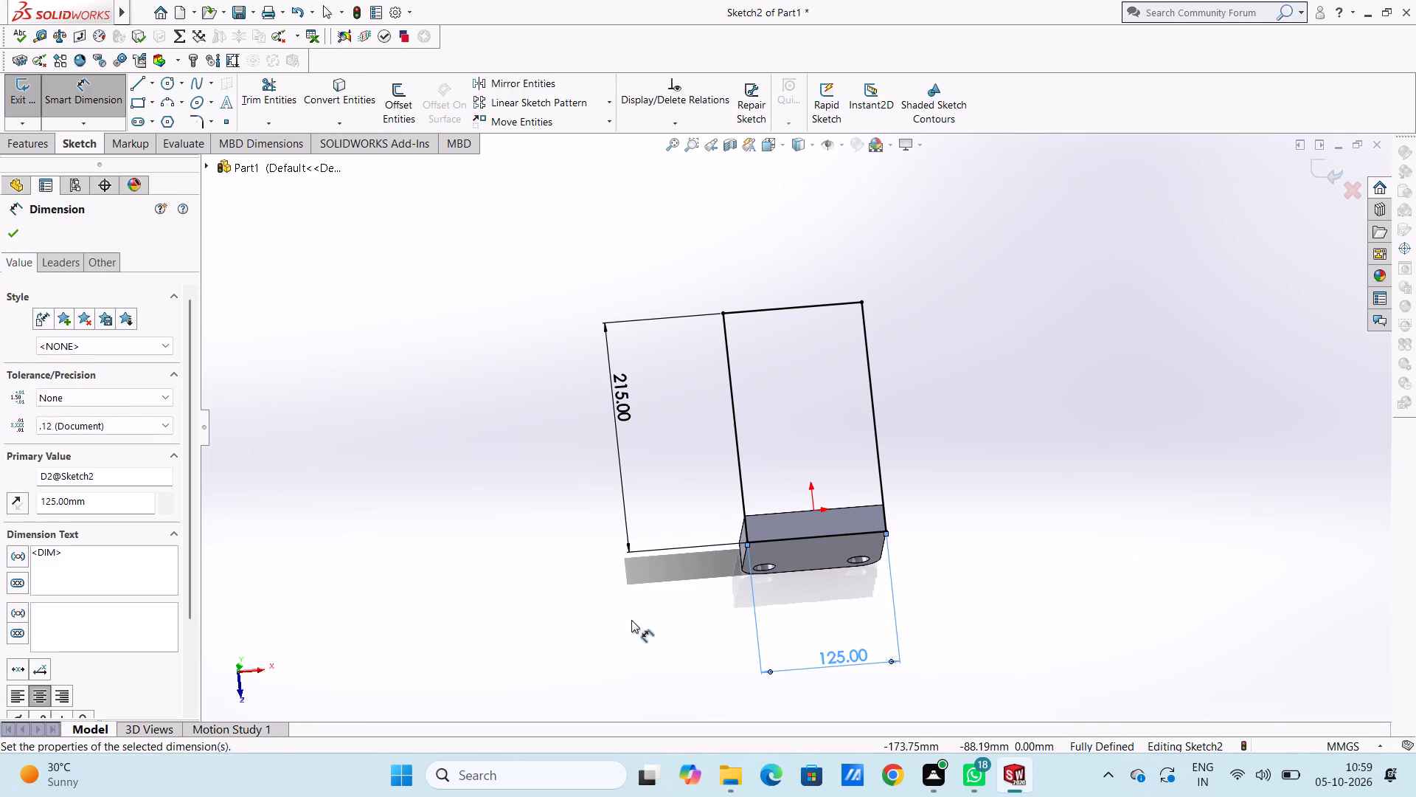
pyautogui.click(631, 620)
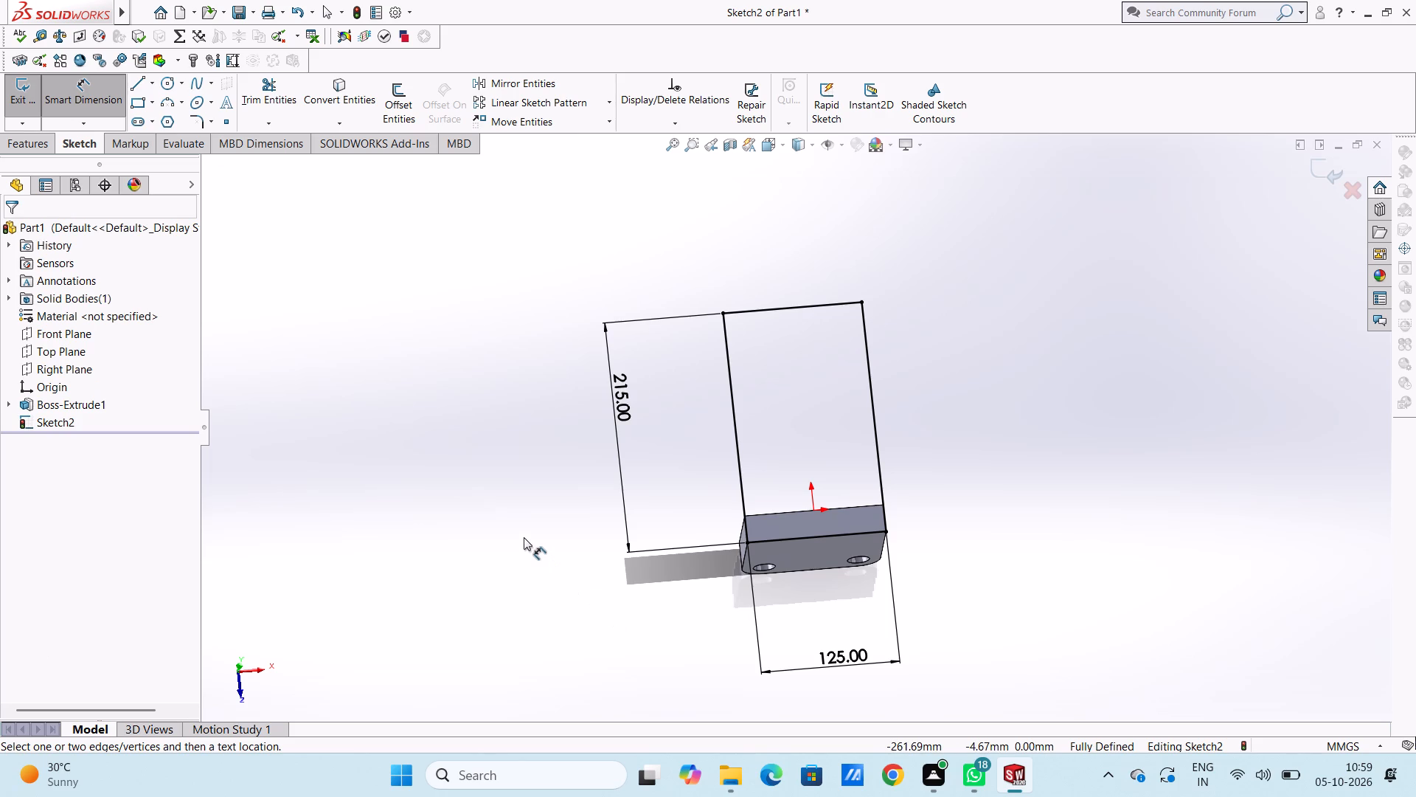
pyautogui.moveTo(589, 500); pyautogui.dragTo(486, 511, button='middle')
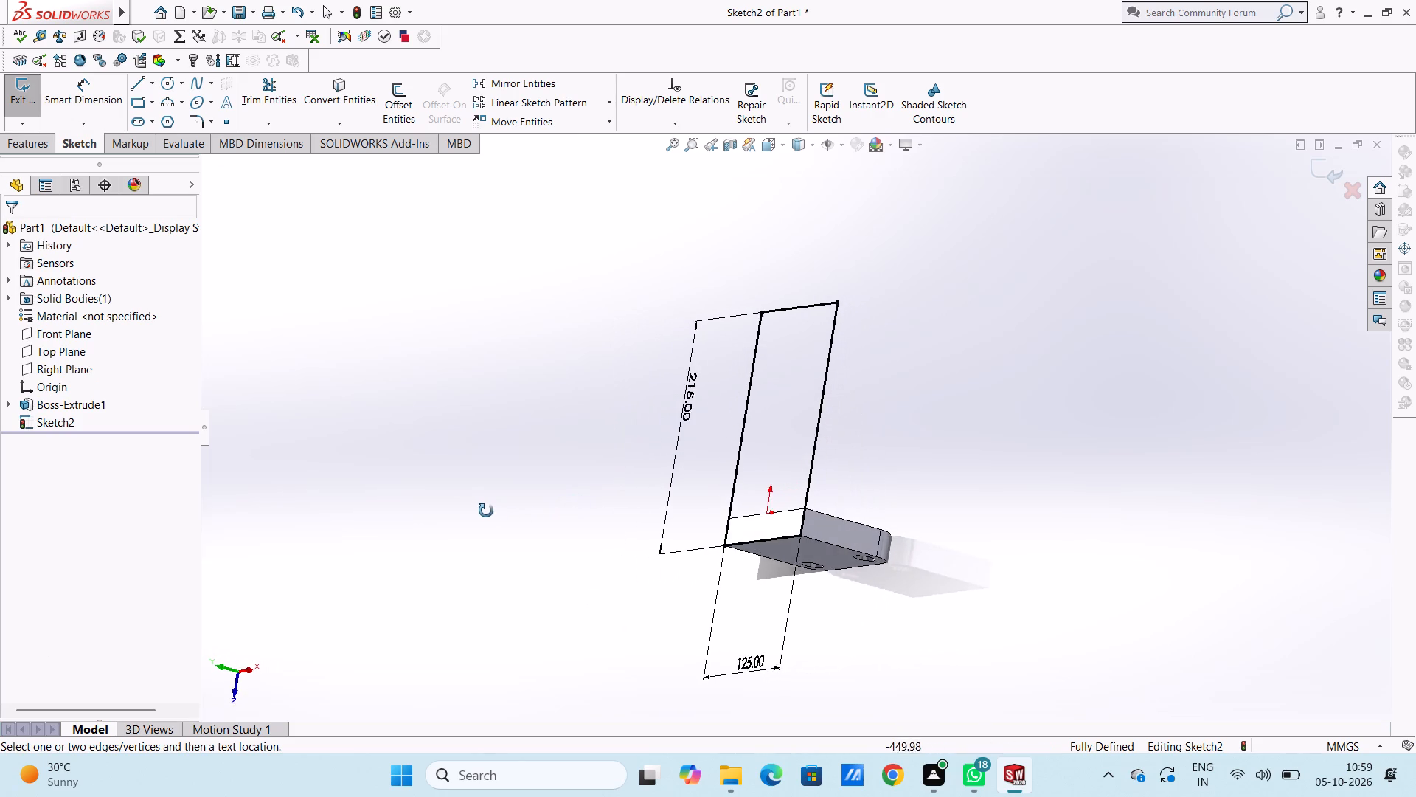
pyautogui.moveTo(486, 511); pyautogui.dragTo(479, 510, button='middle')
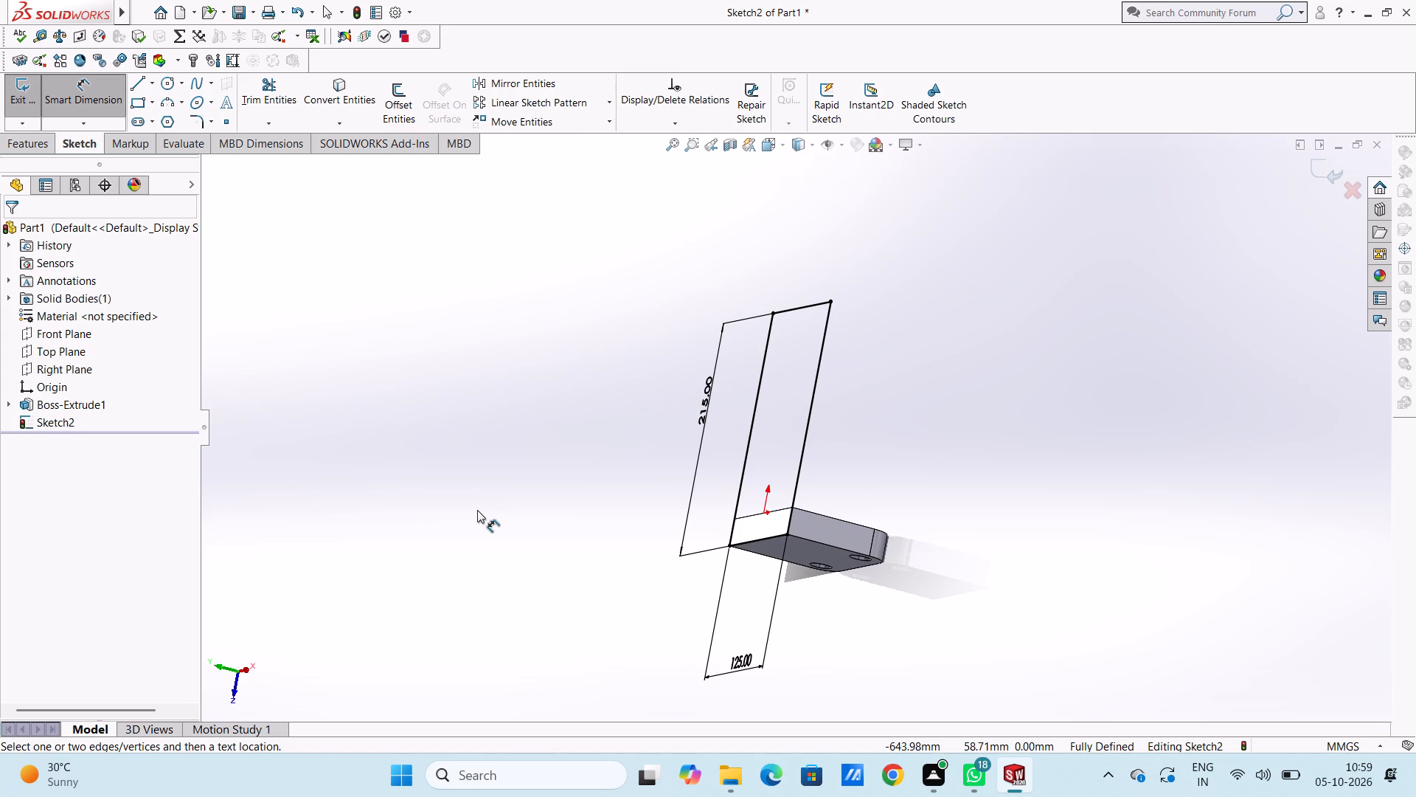
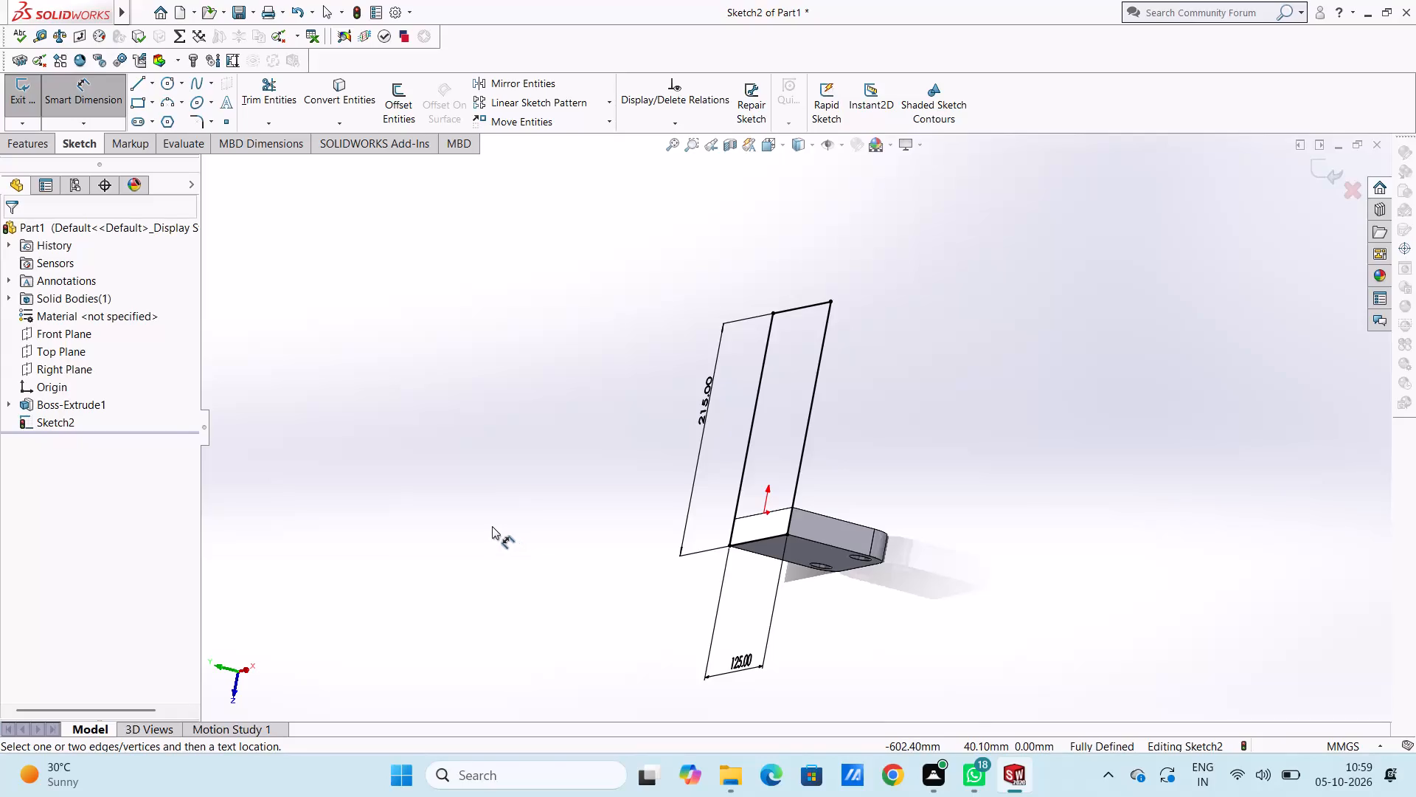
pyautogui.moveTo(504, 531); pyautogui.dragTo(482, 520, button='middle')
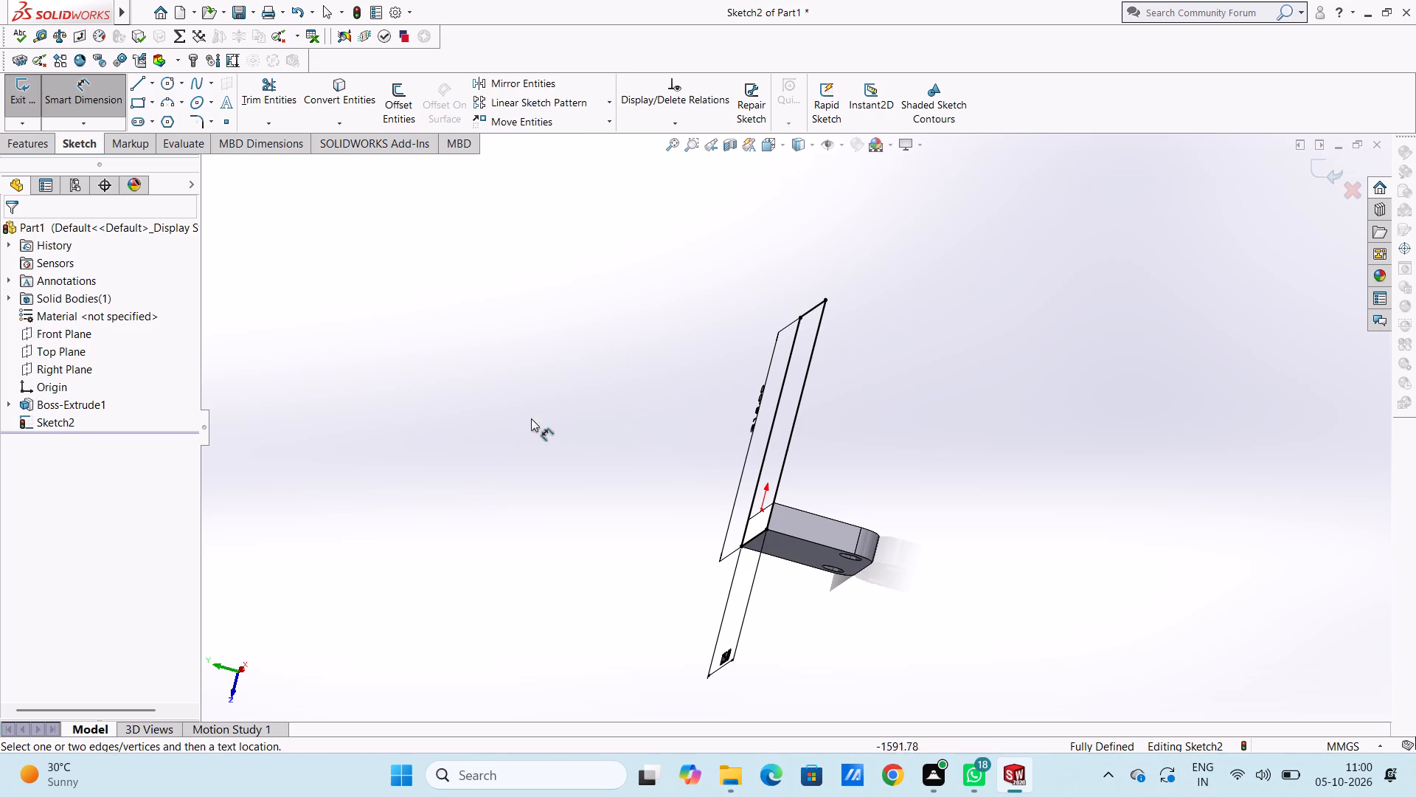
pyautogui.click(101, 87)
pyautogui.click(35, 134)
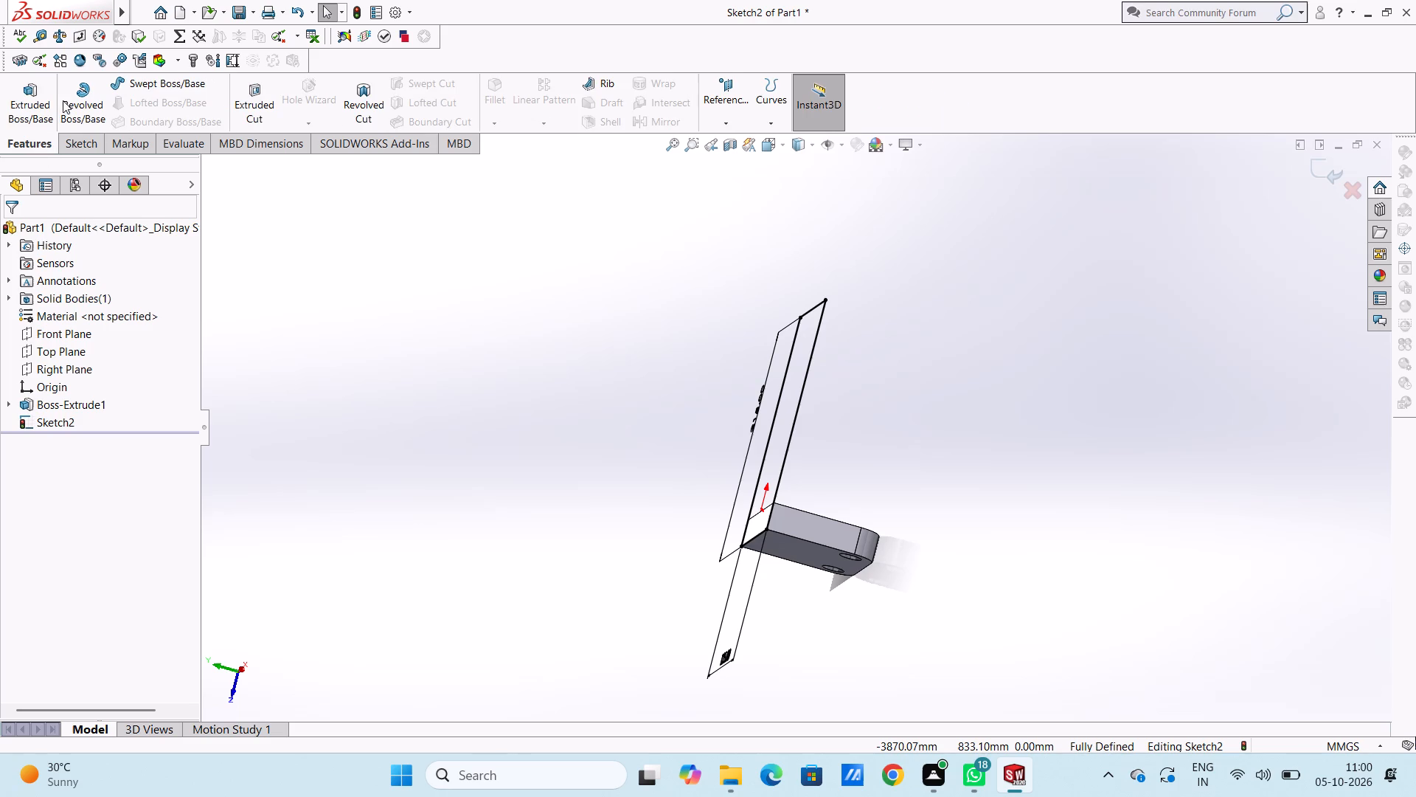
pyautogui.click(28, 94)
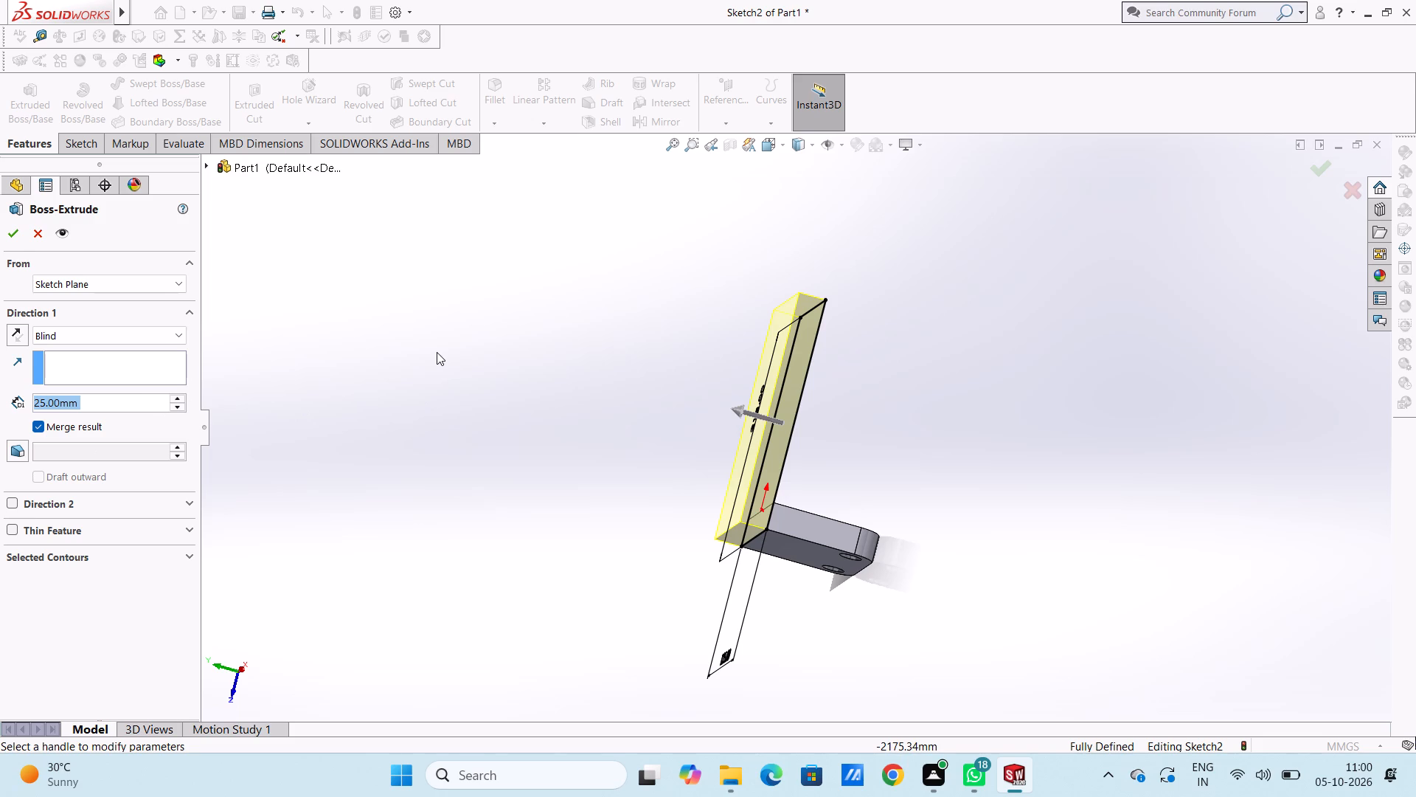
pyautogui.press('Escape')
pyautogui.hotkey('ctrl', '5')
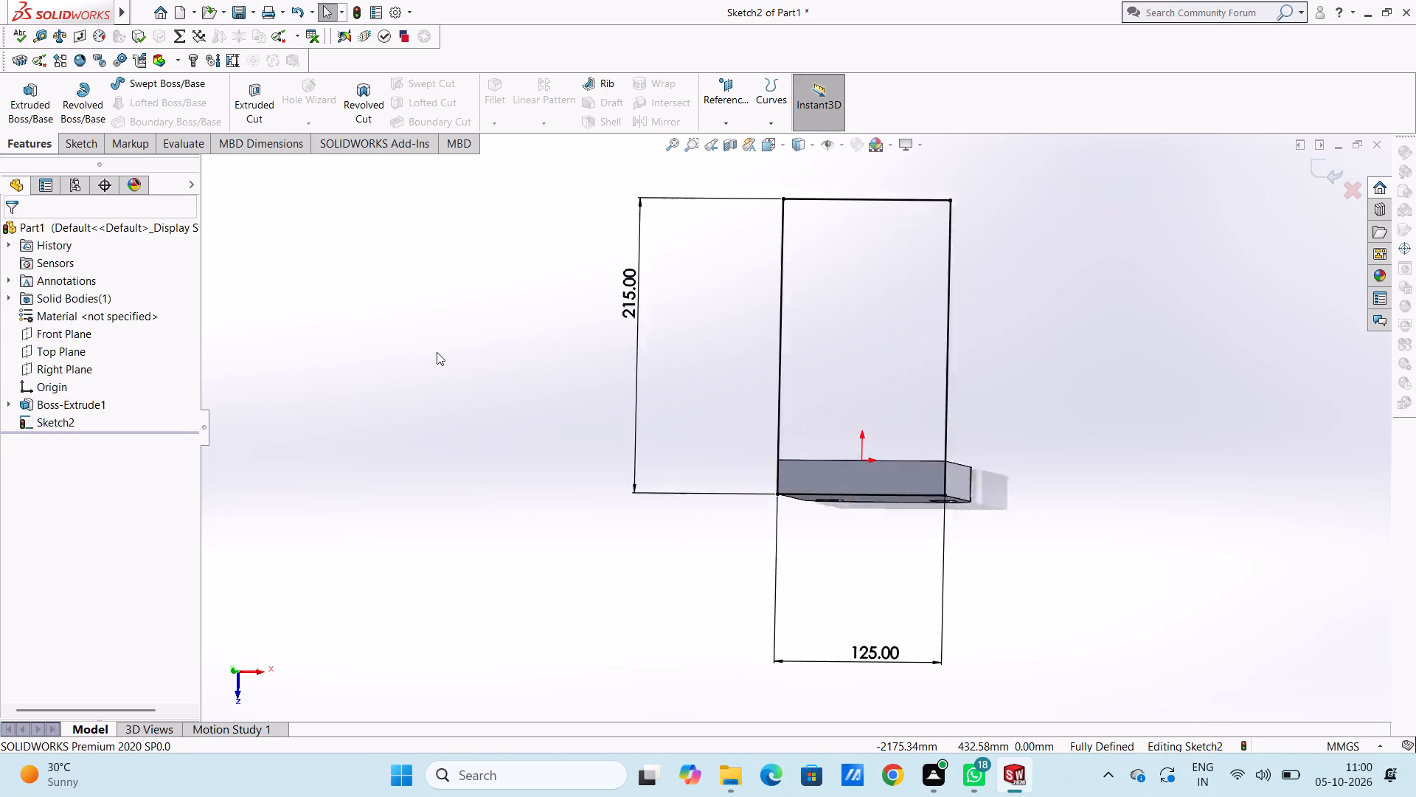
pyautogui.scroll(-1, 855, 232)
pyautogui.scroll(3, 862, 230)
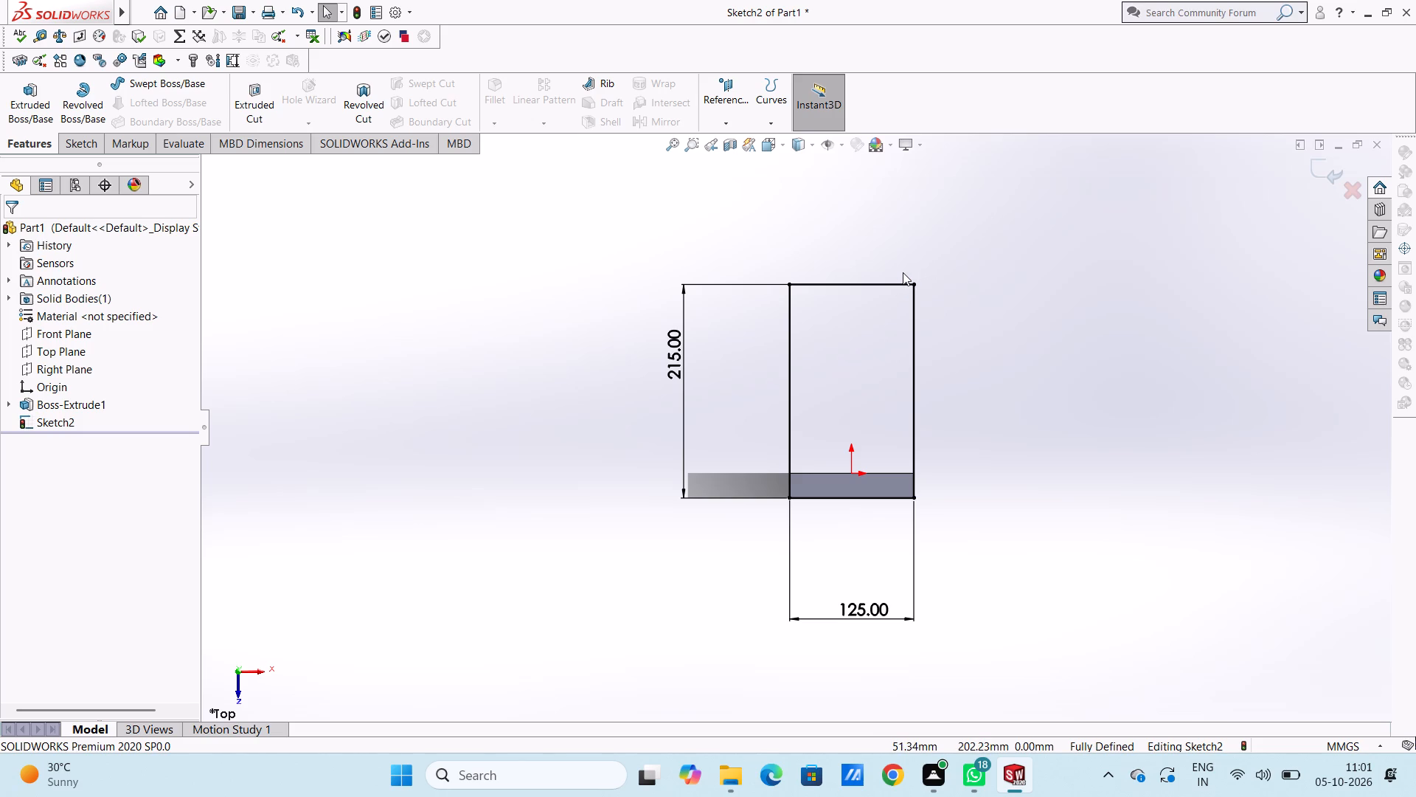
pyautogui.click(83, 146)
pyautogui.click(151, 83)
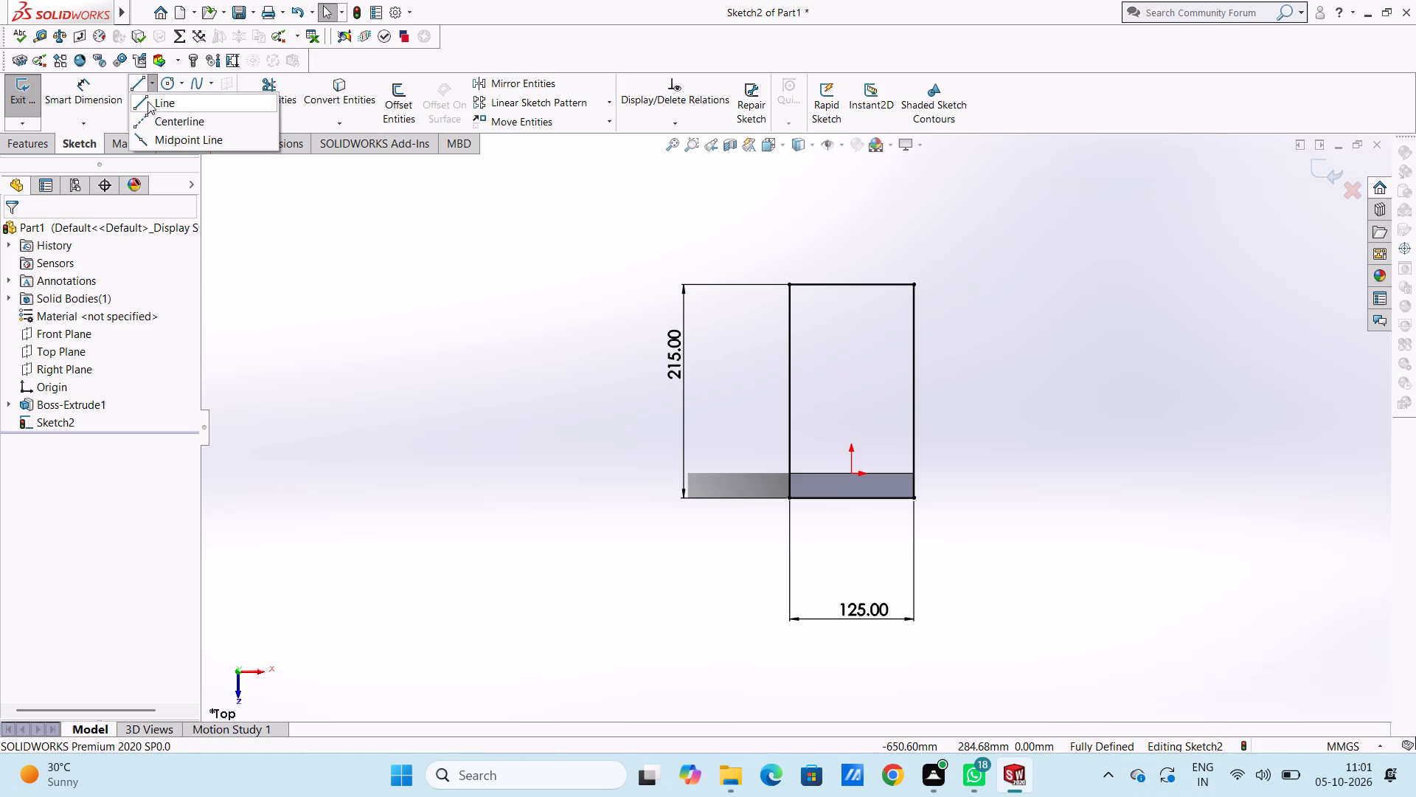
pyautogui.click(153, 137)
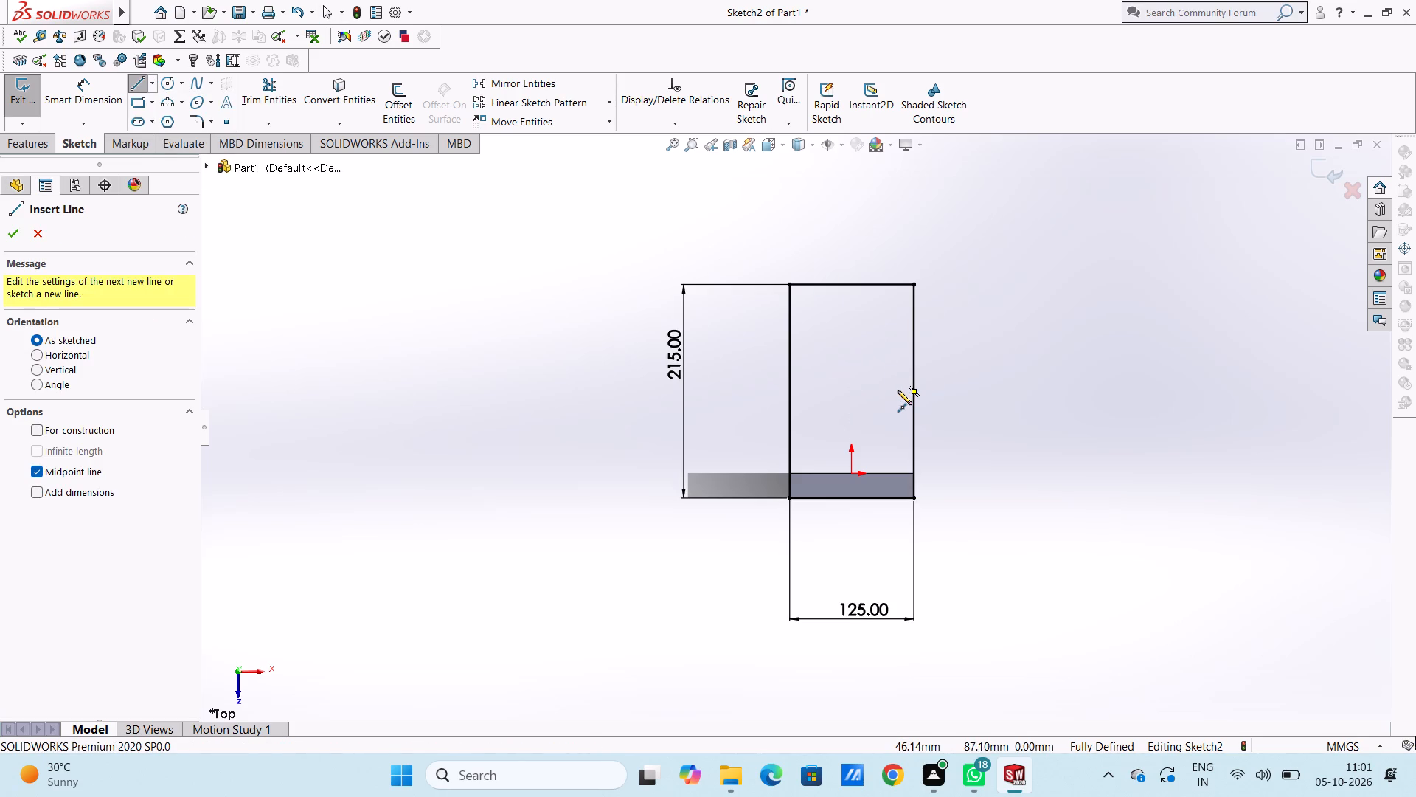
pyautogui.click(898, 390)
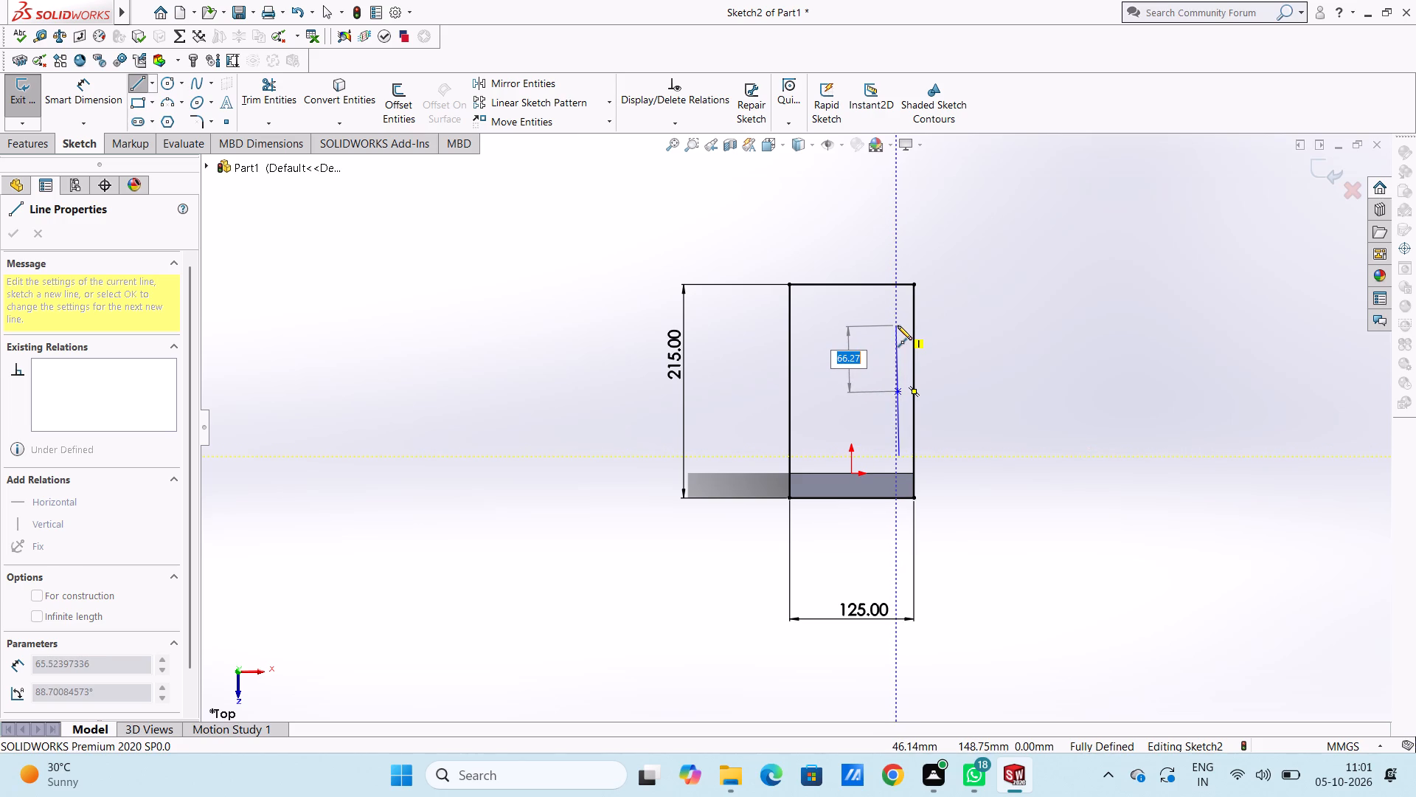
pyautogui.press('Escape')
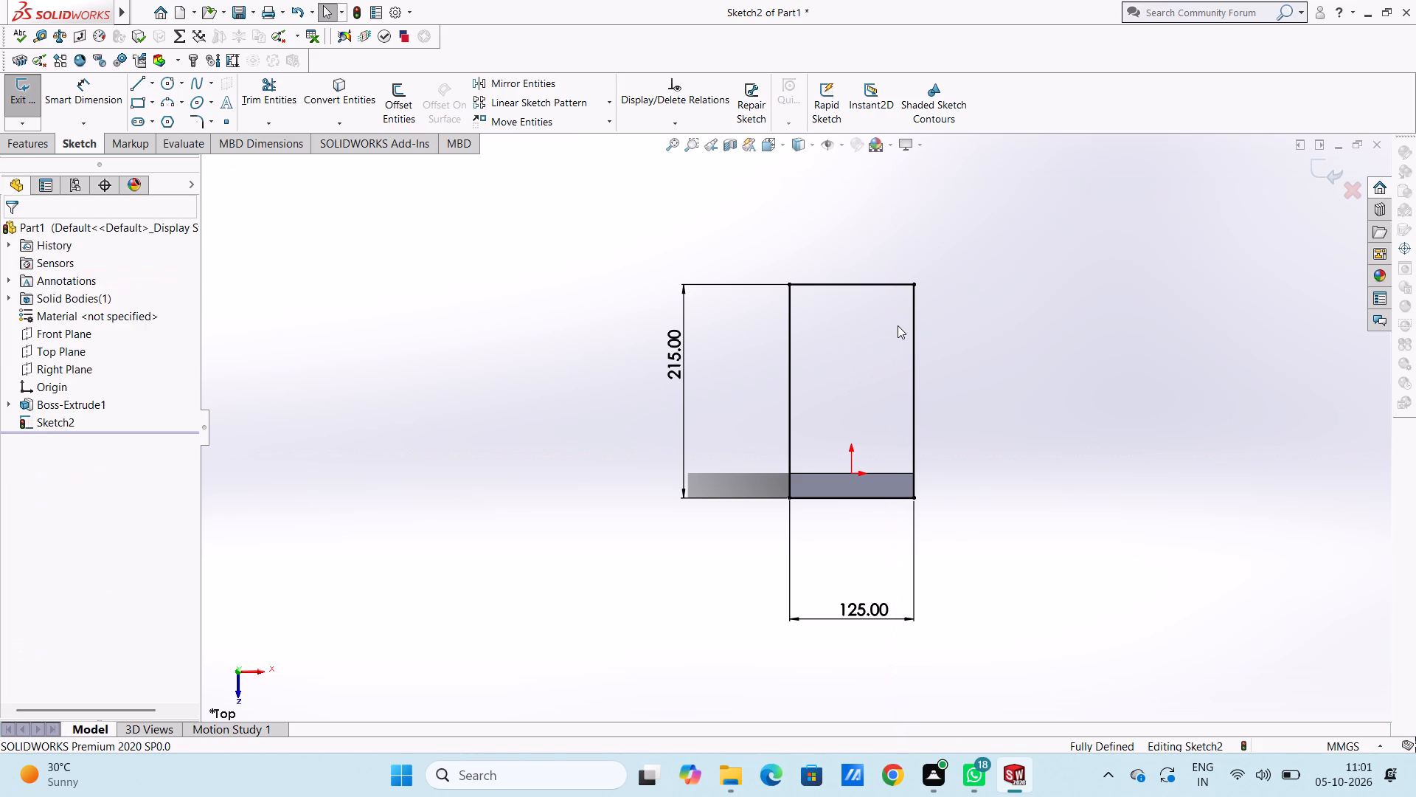
# Inside the rectangle near its right side, sketch a 50 mm vertical line upward from mid-height, followed by a 100 mm line straight back down.
pyautogui.click(142, 86)
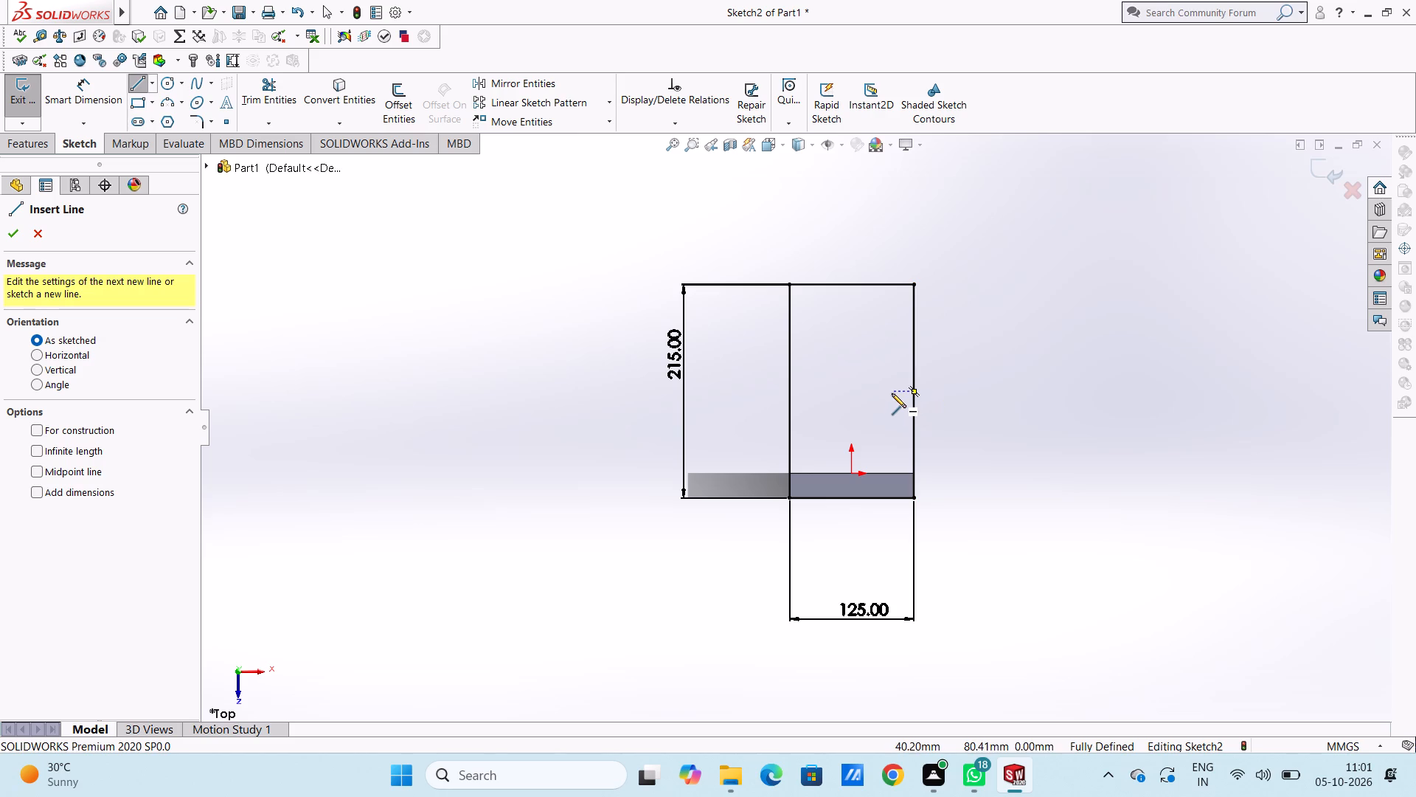
pyautogui.click(893, 390)
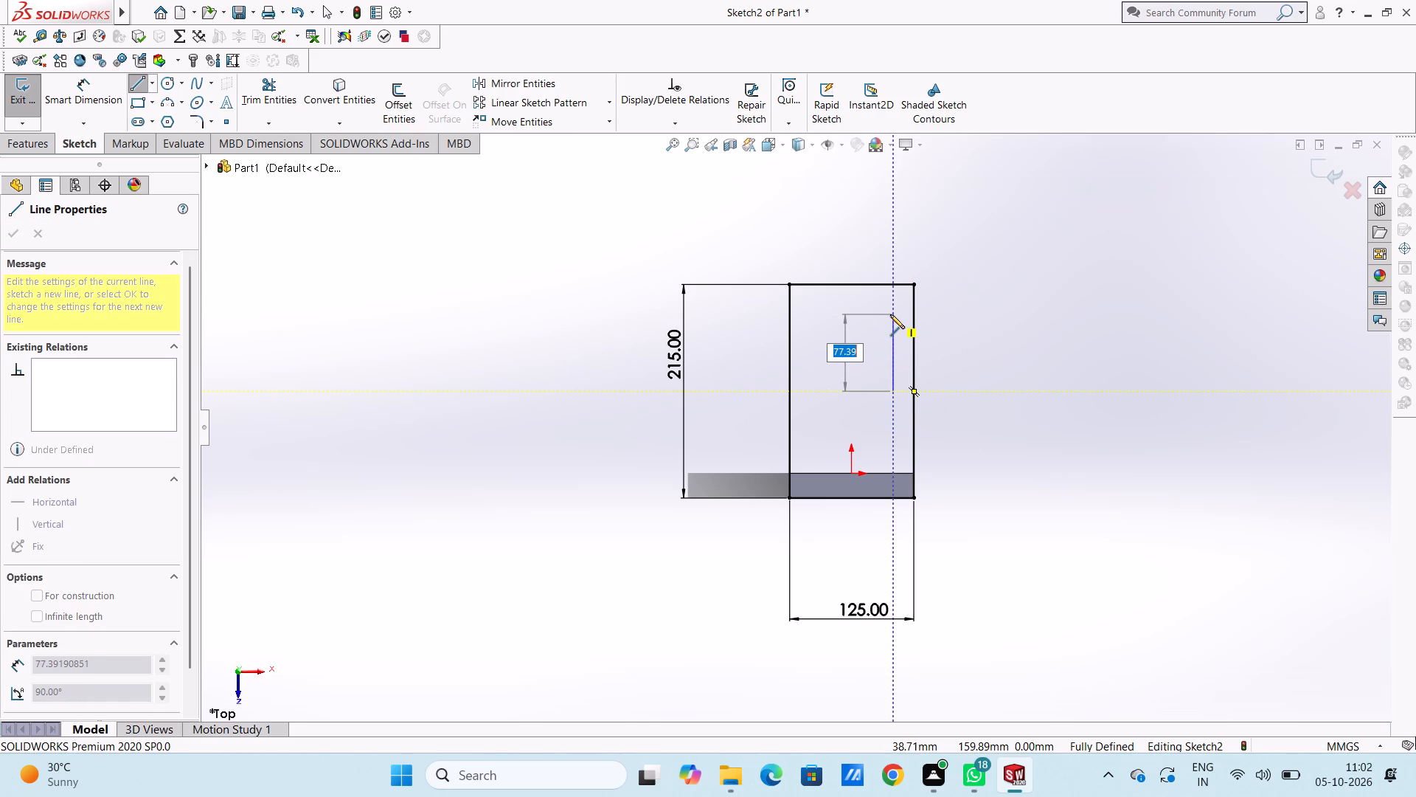
pyautogui.write('50')
pyautogui.press('Return')
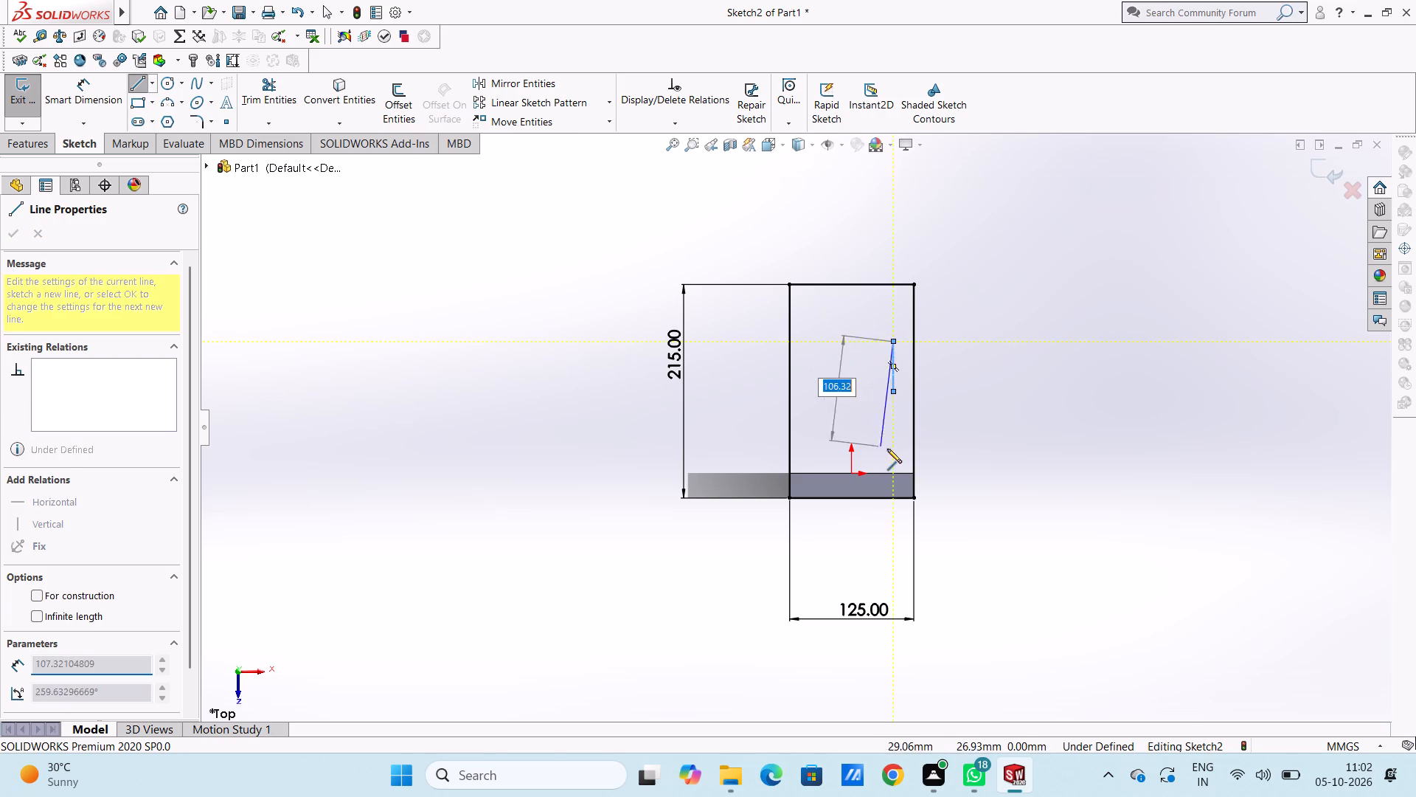
pyautogui.write('100')
pyautogui.press('Return')
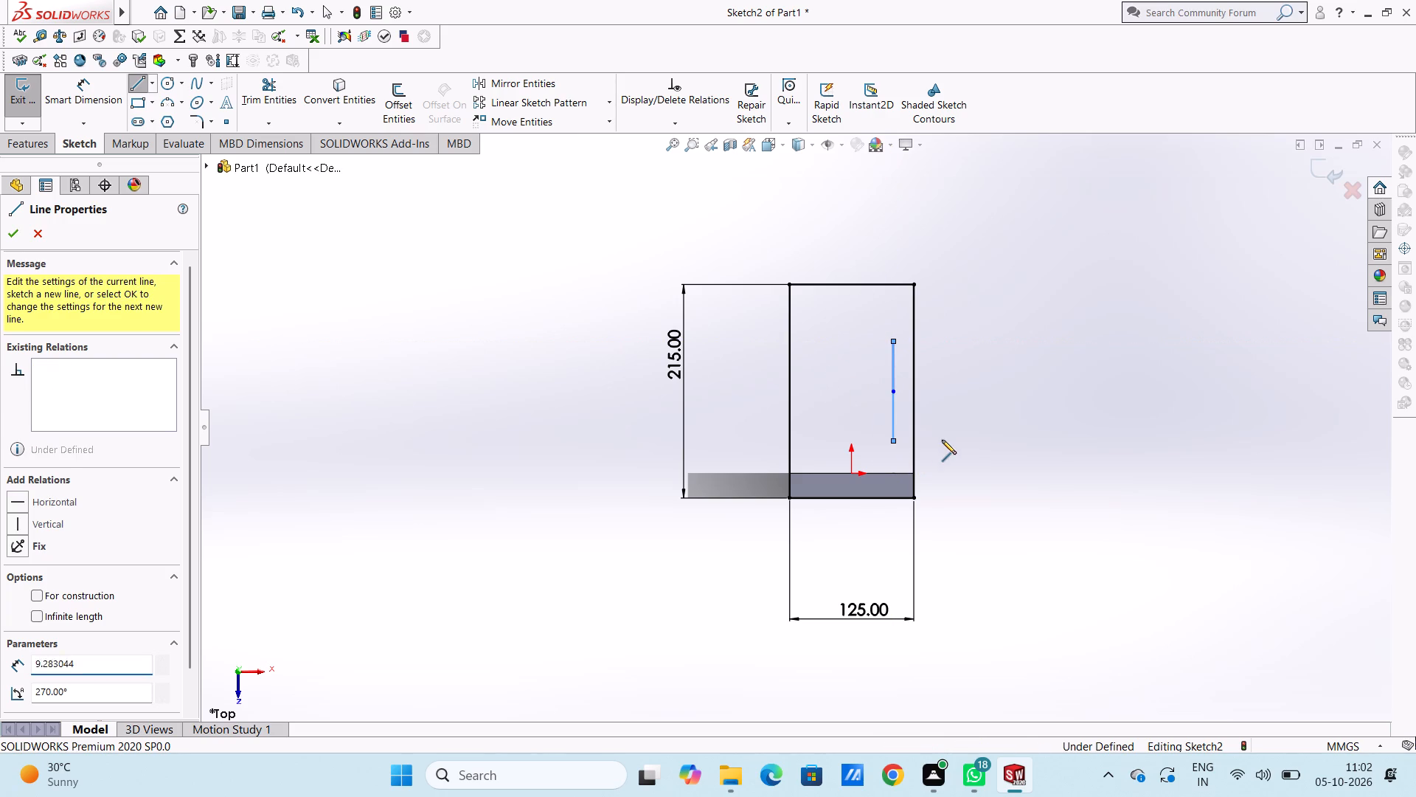
pyautogui.press('Escape')
pyautogui.press('Escape')
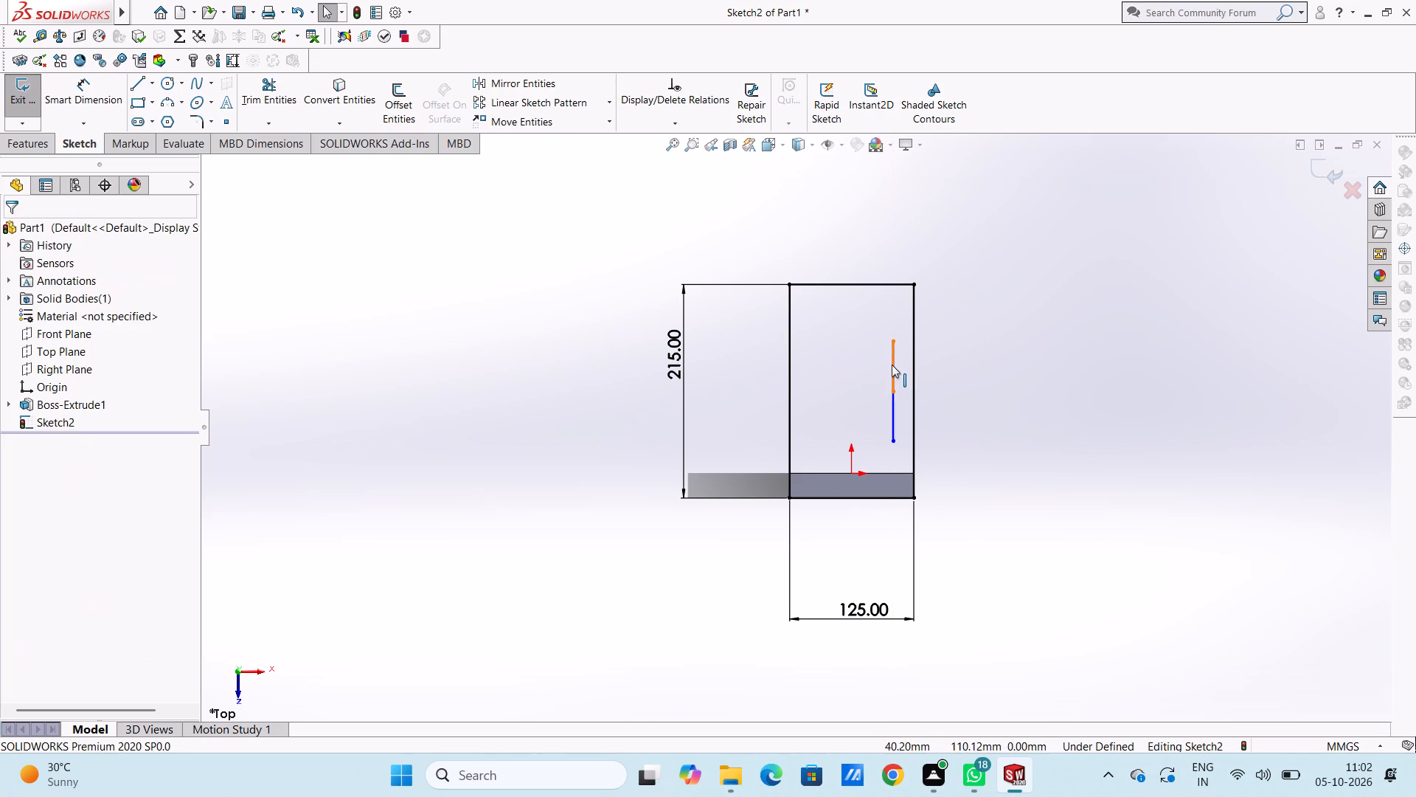
# Delete the 50 mm line that overlaps the upper half of the 100 mm vertical line.
pyautogui.click(892, 365)
pyautogui.press('Delete')
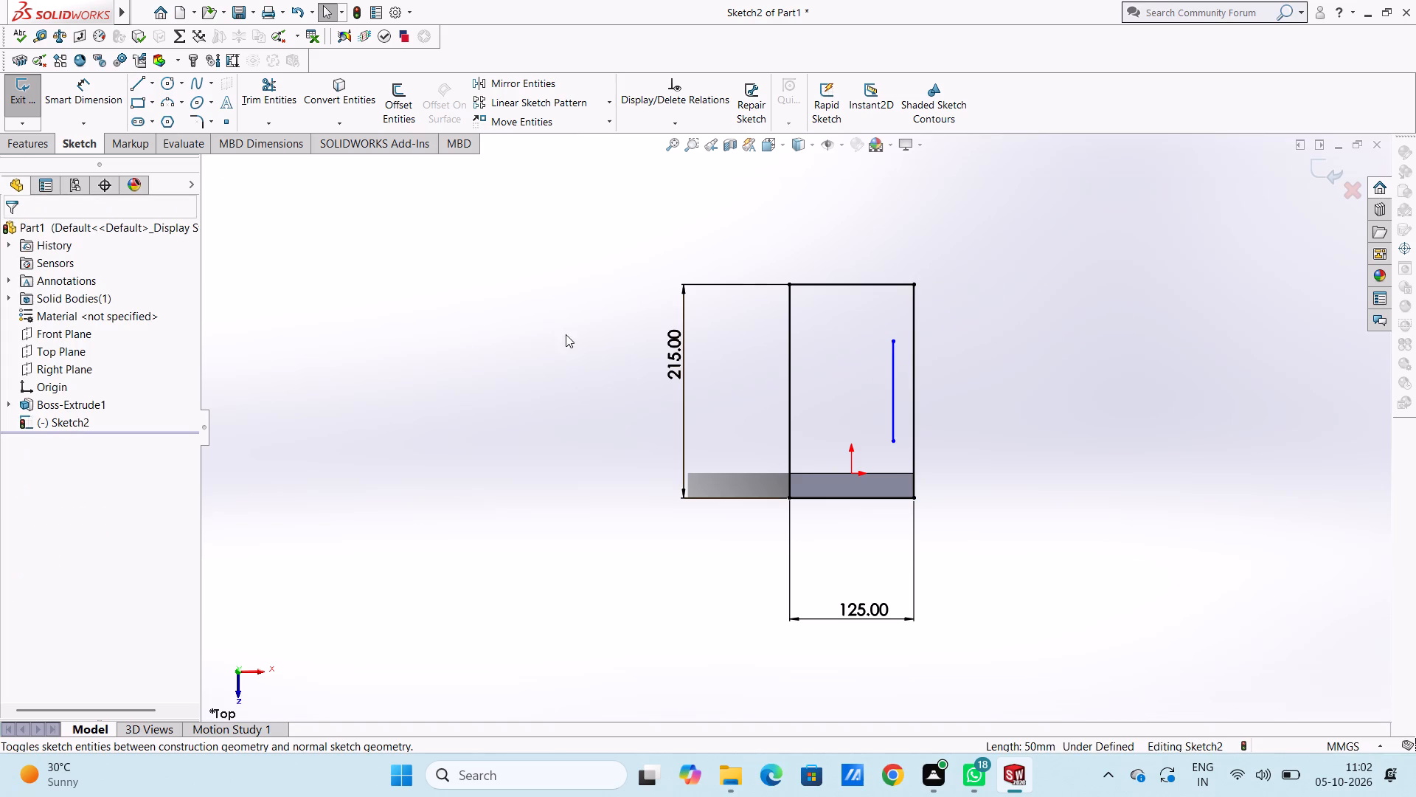
# Dimension the vertical distance between the inner line's upper endpoint and its midpoint.
pyautogui.click(118, 94)
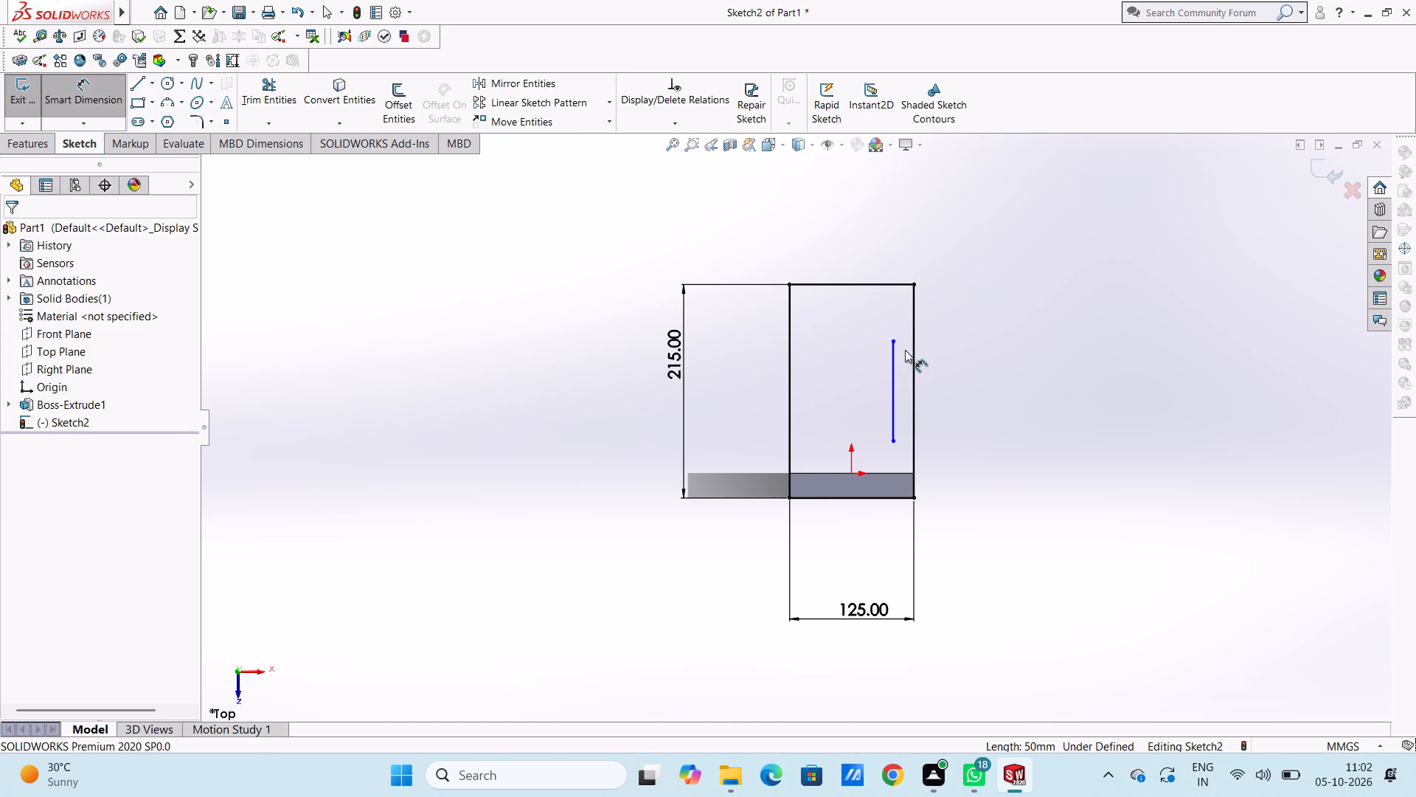
pyautogui.click(892, 339)
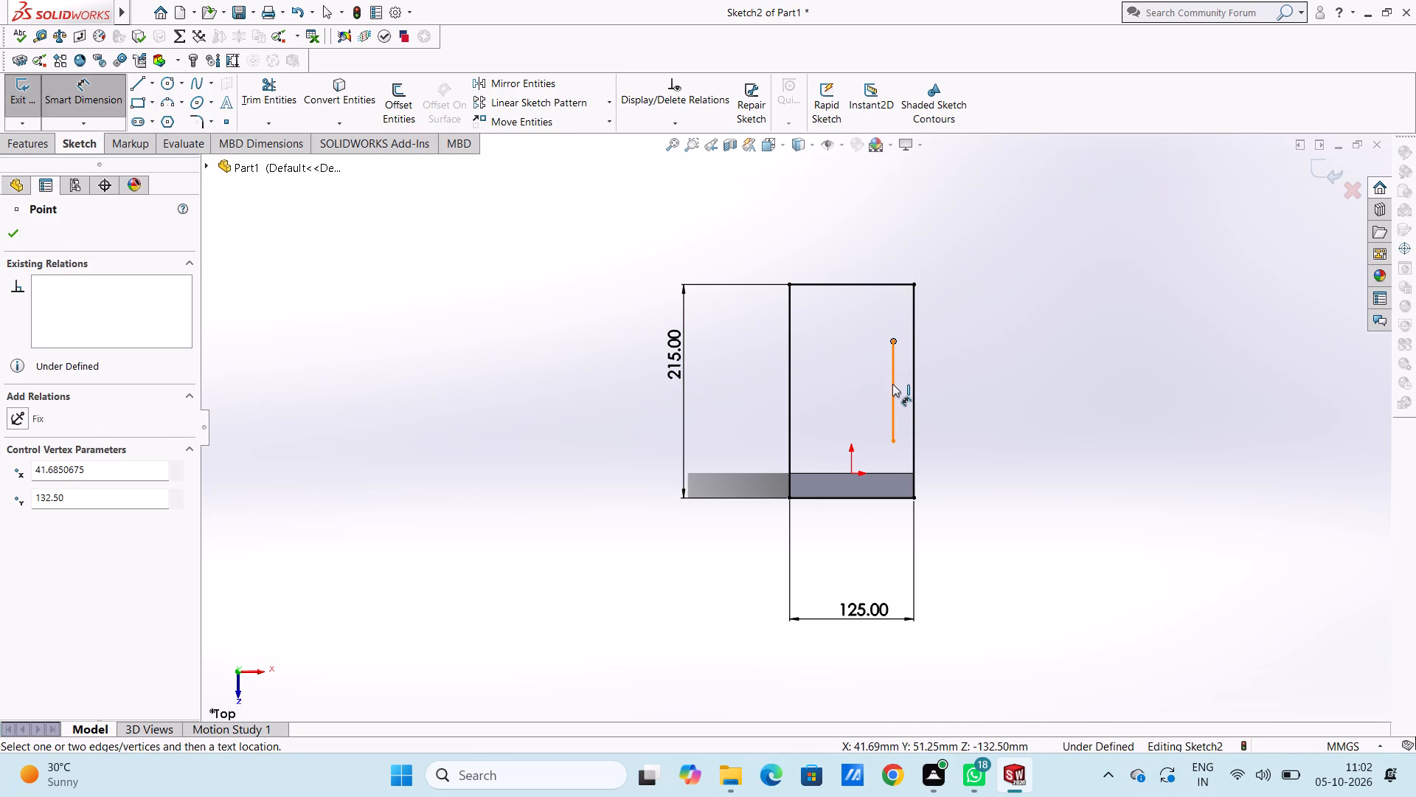
pyautogui.click(893, 390)
pyautogui.click(1117, 387)
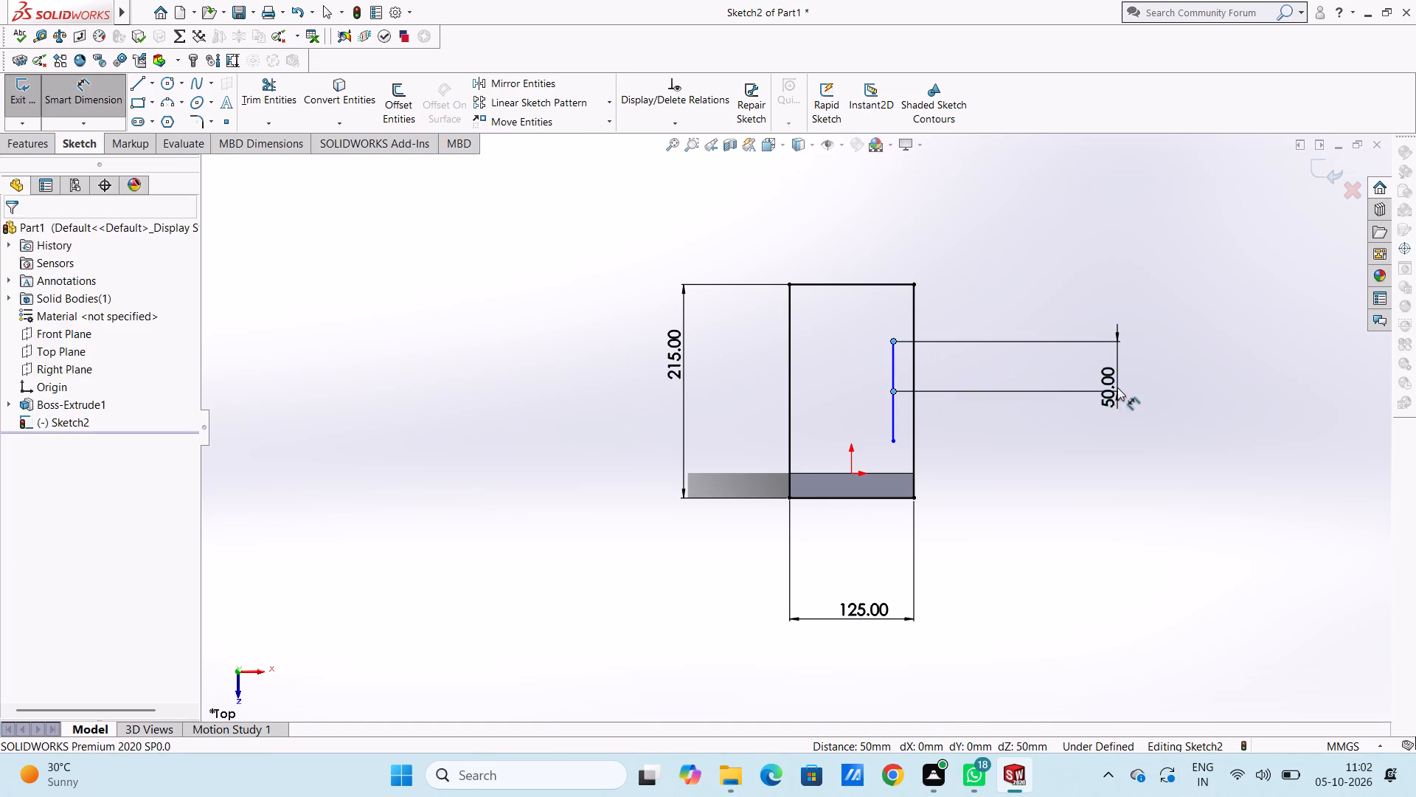
pyautogui.click(1049, 362)
pyautogui.click(1041, 314)
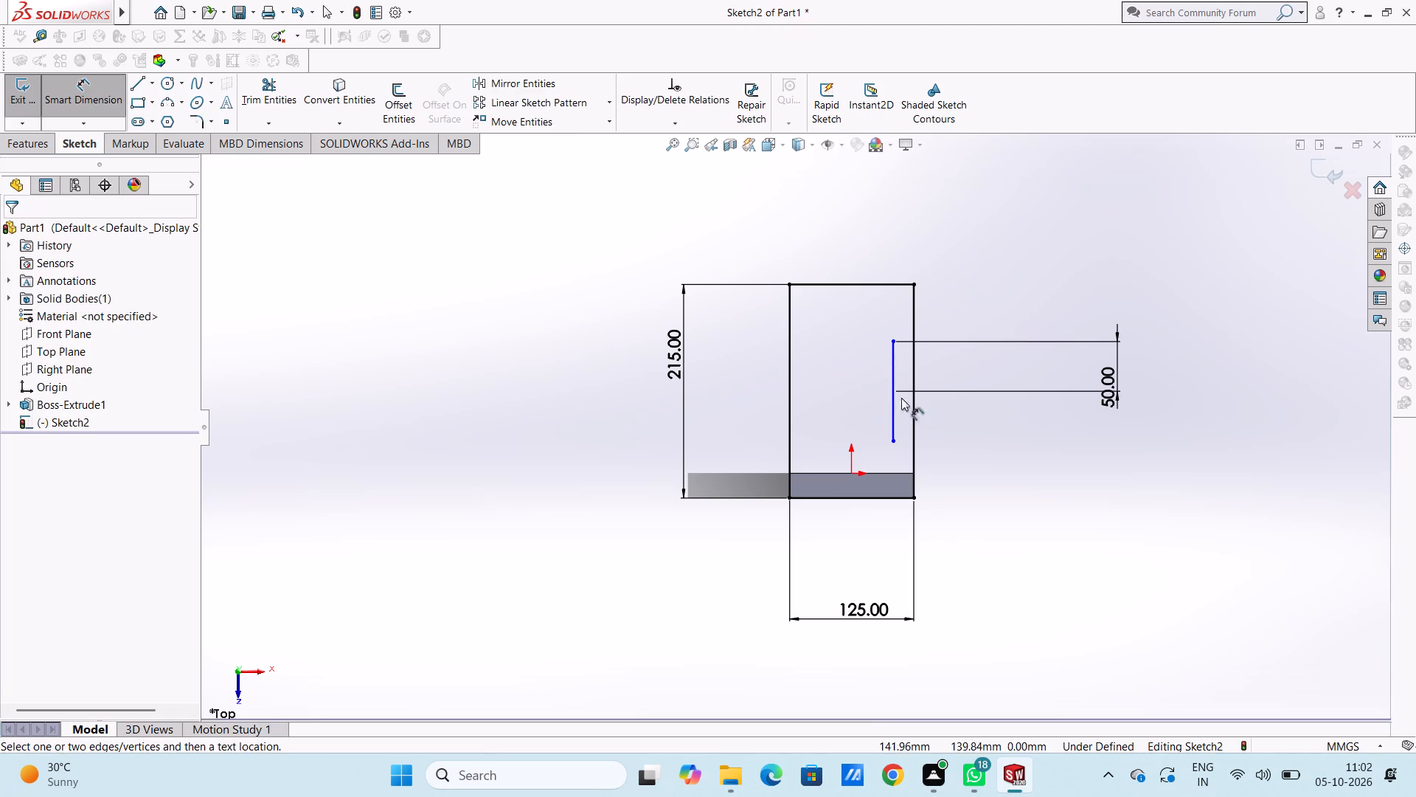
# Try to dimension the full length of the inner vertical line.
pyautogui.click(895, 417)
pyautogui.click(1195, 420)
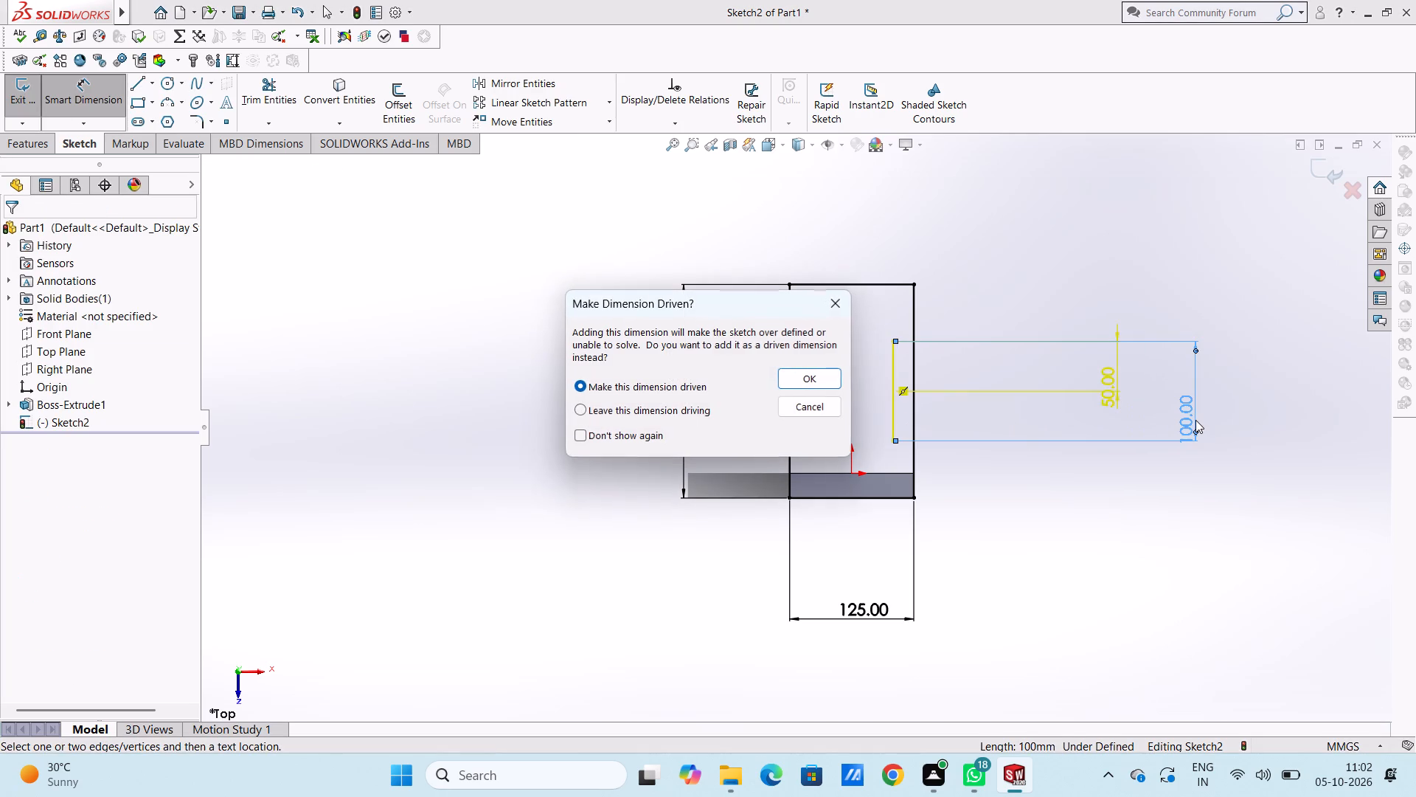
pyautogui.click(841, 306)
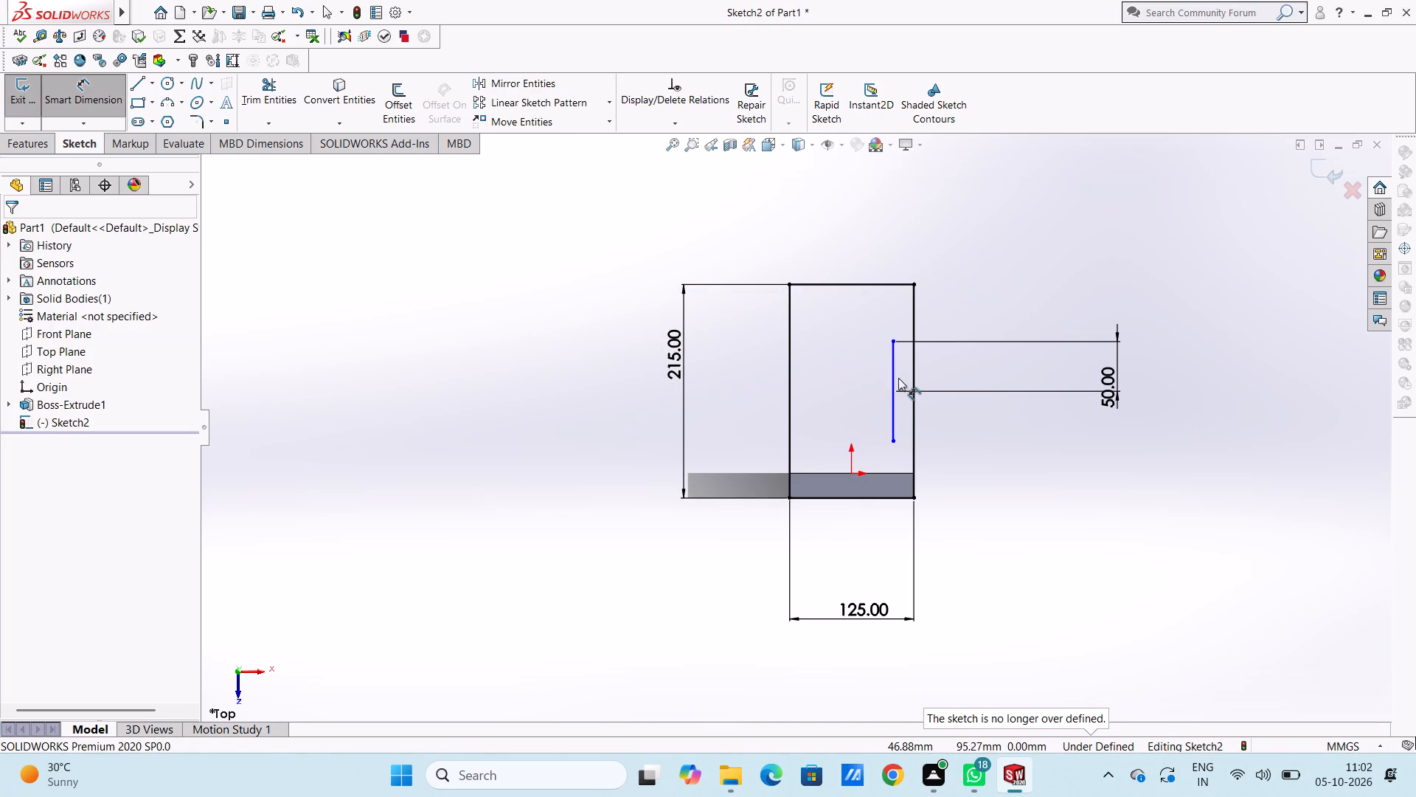
# Dimension the inner vertical line 20 mm from the rectangle's right side.
pyautogui.click(894, 375)
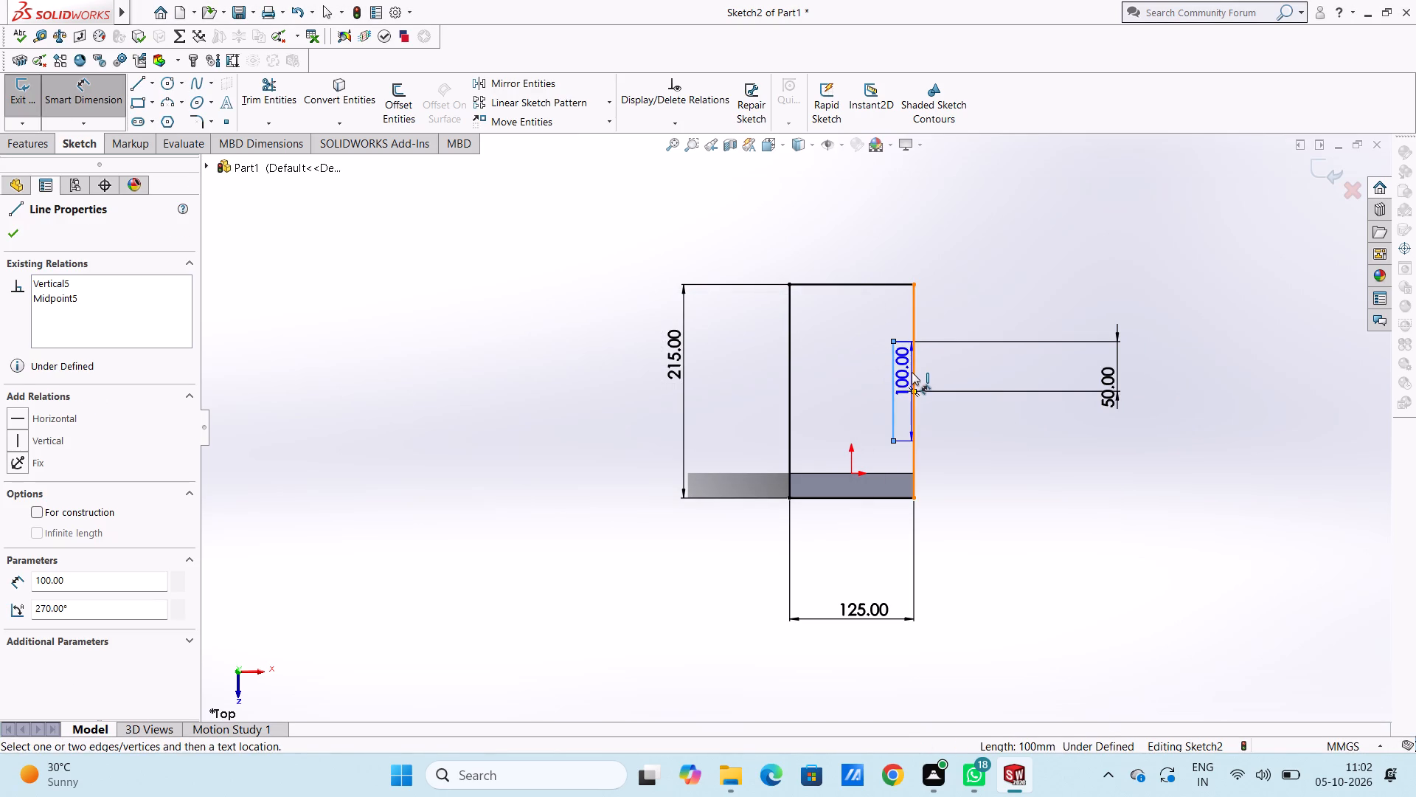
pyautogui.click(912, 372)
pyautogui.click(895, 675)
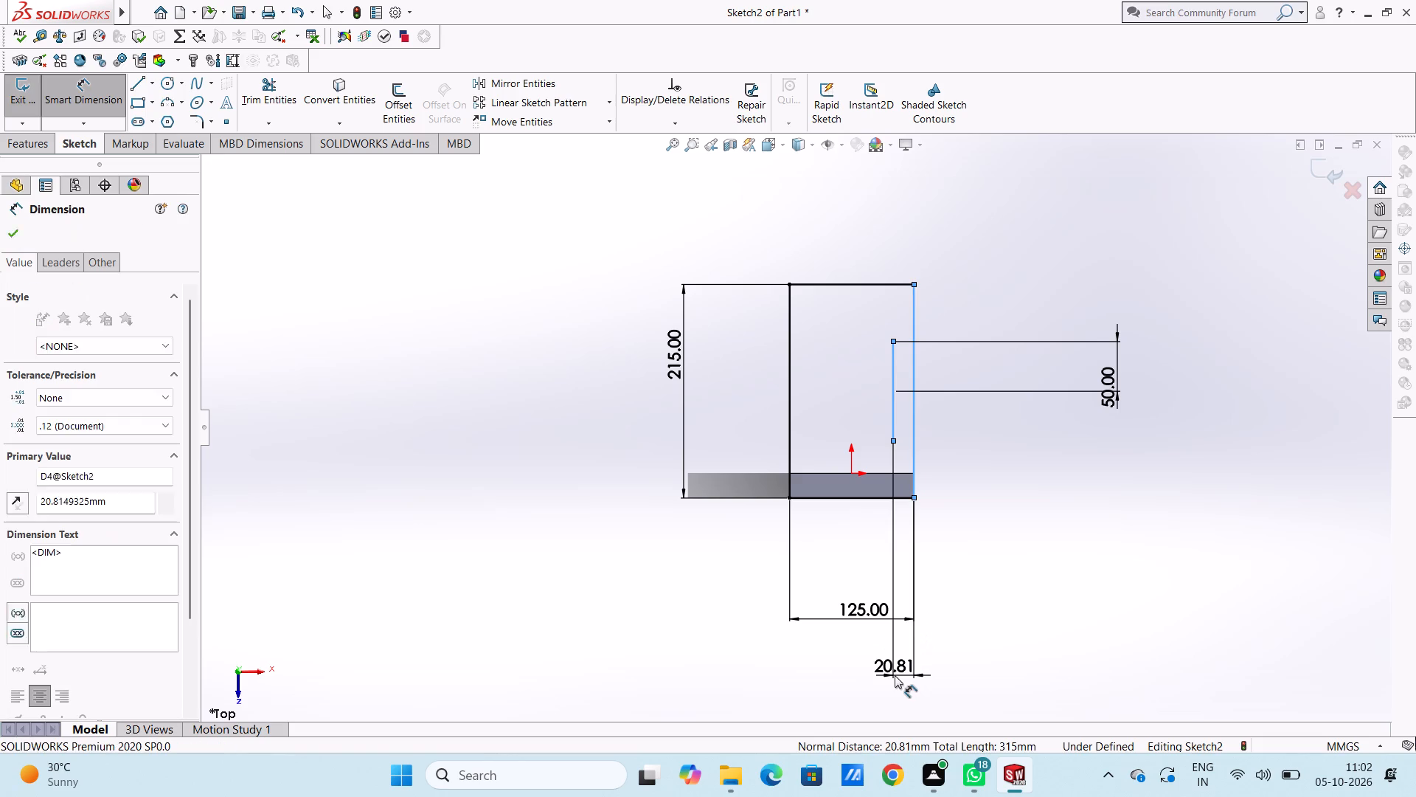
pyautogui.write('20')
pyautogui.press('Return')
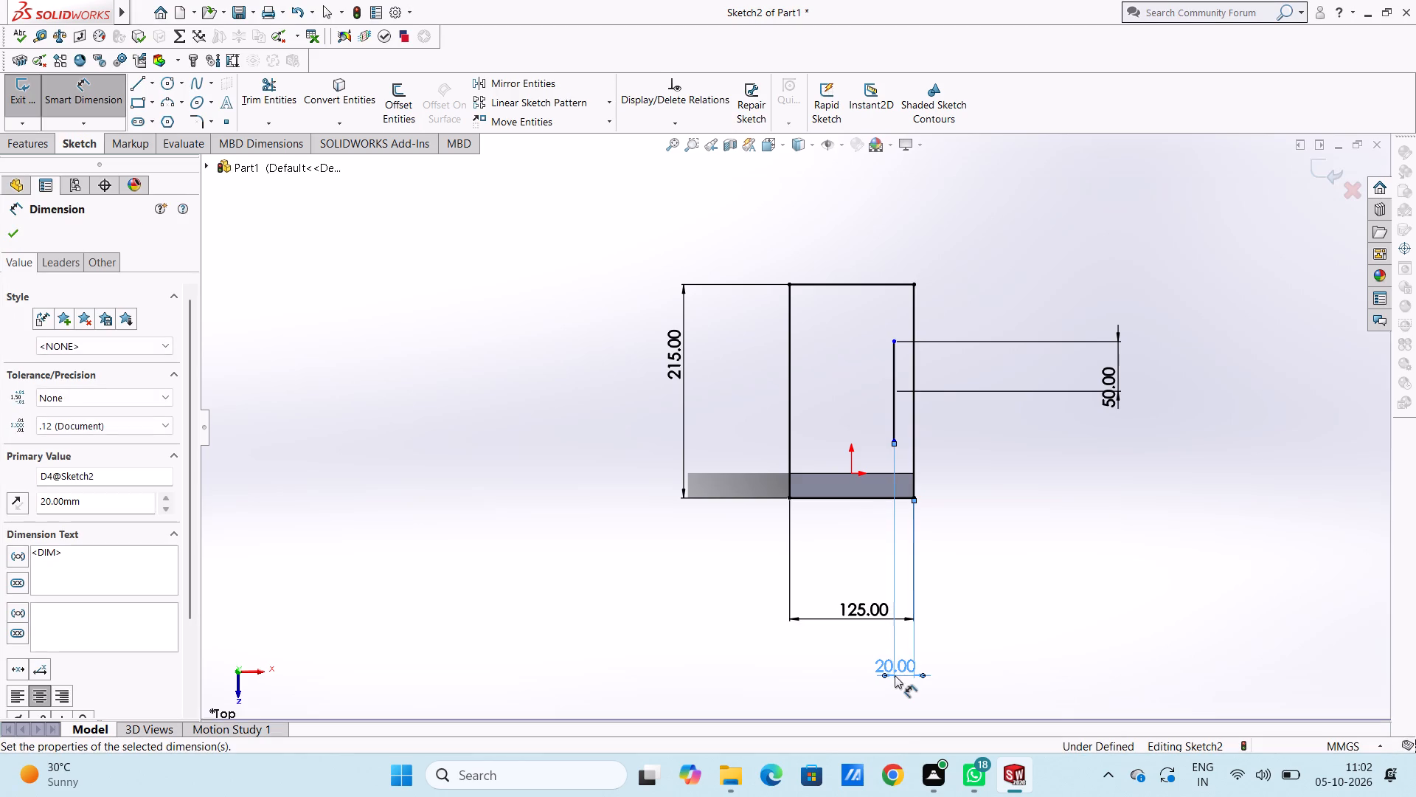
pyautogui.click(1038, 573)
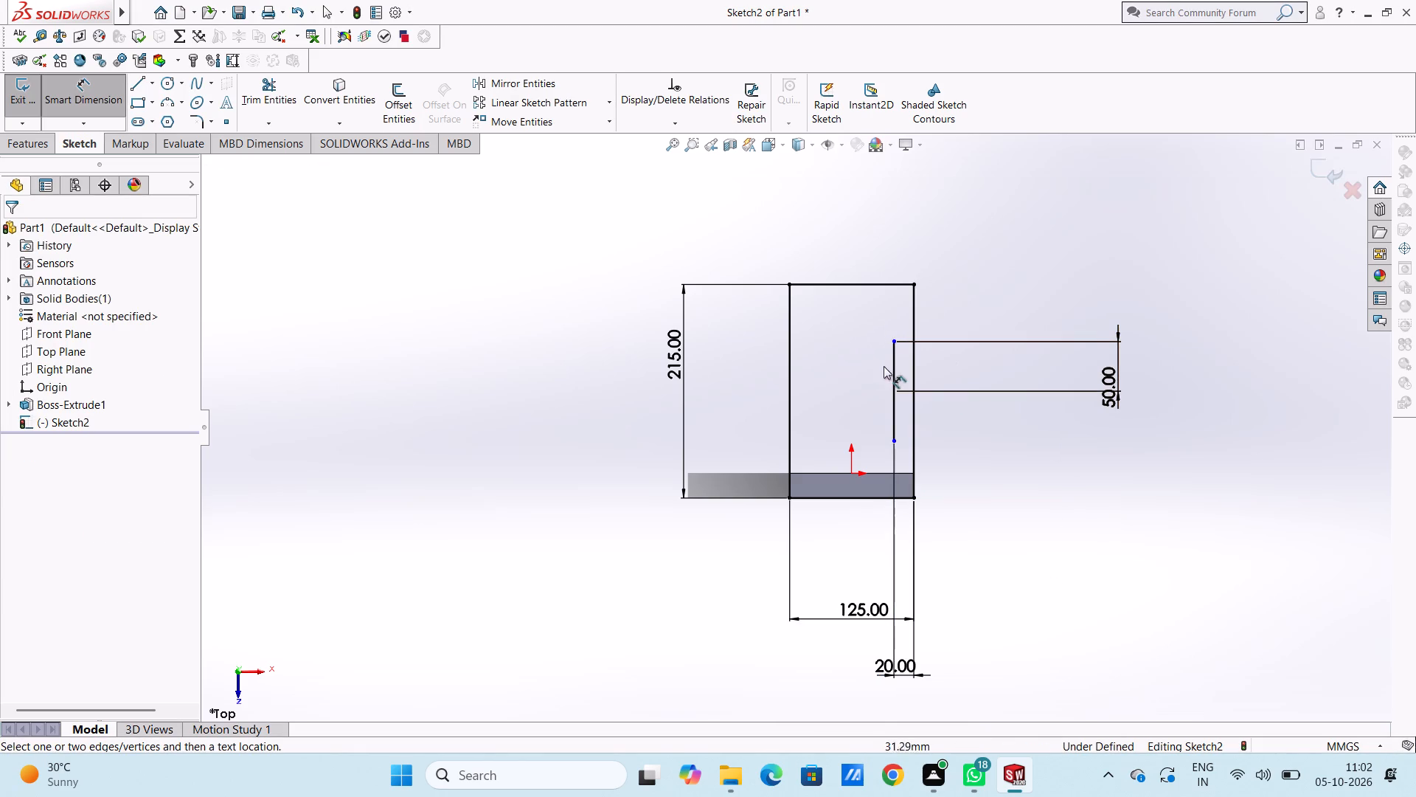
# Dimension the vertical distance from the inner line's upper endpoint to the rectangle's top edge.
pyautogui.click(896, 342)
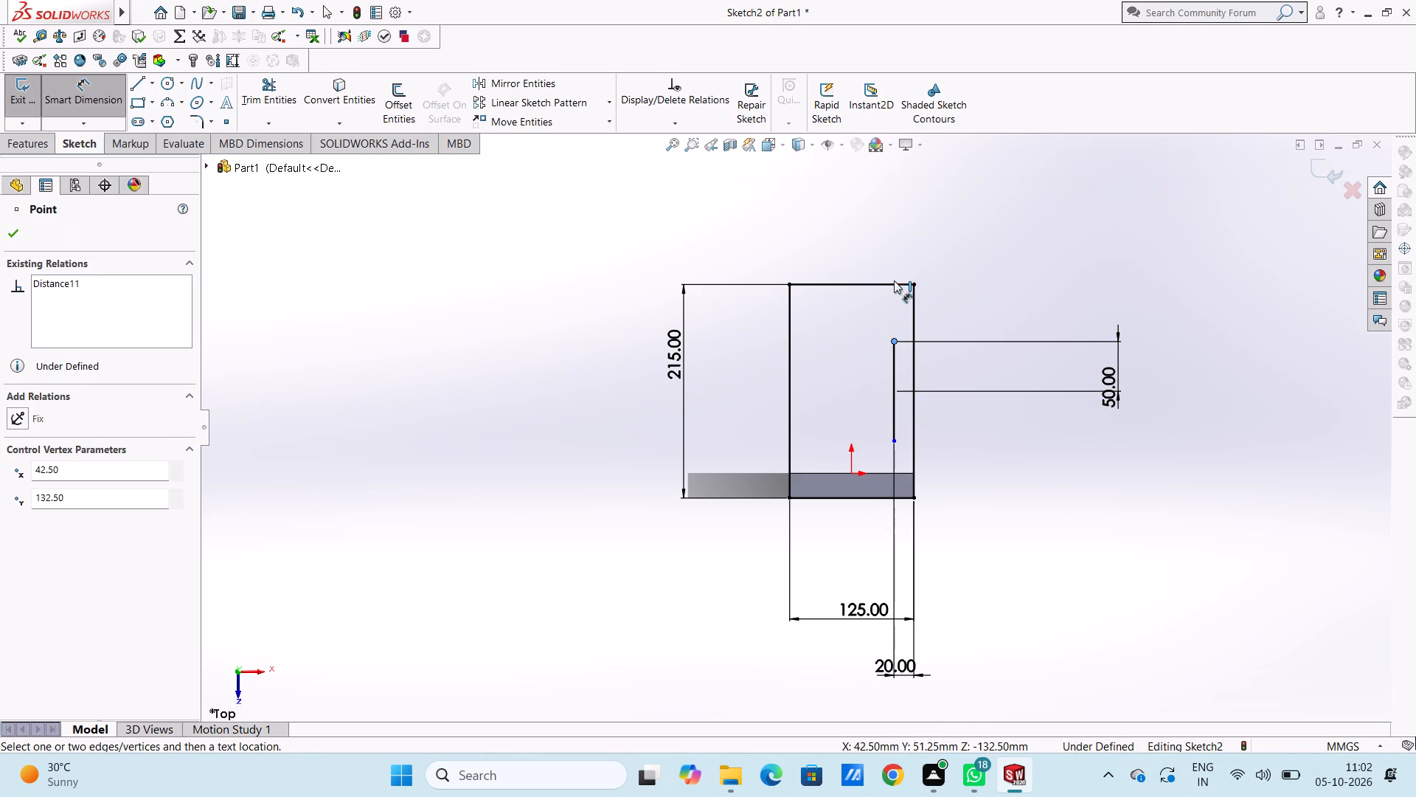
pyautogui.click(894, 282)
pyautogui.click(1250, 324)
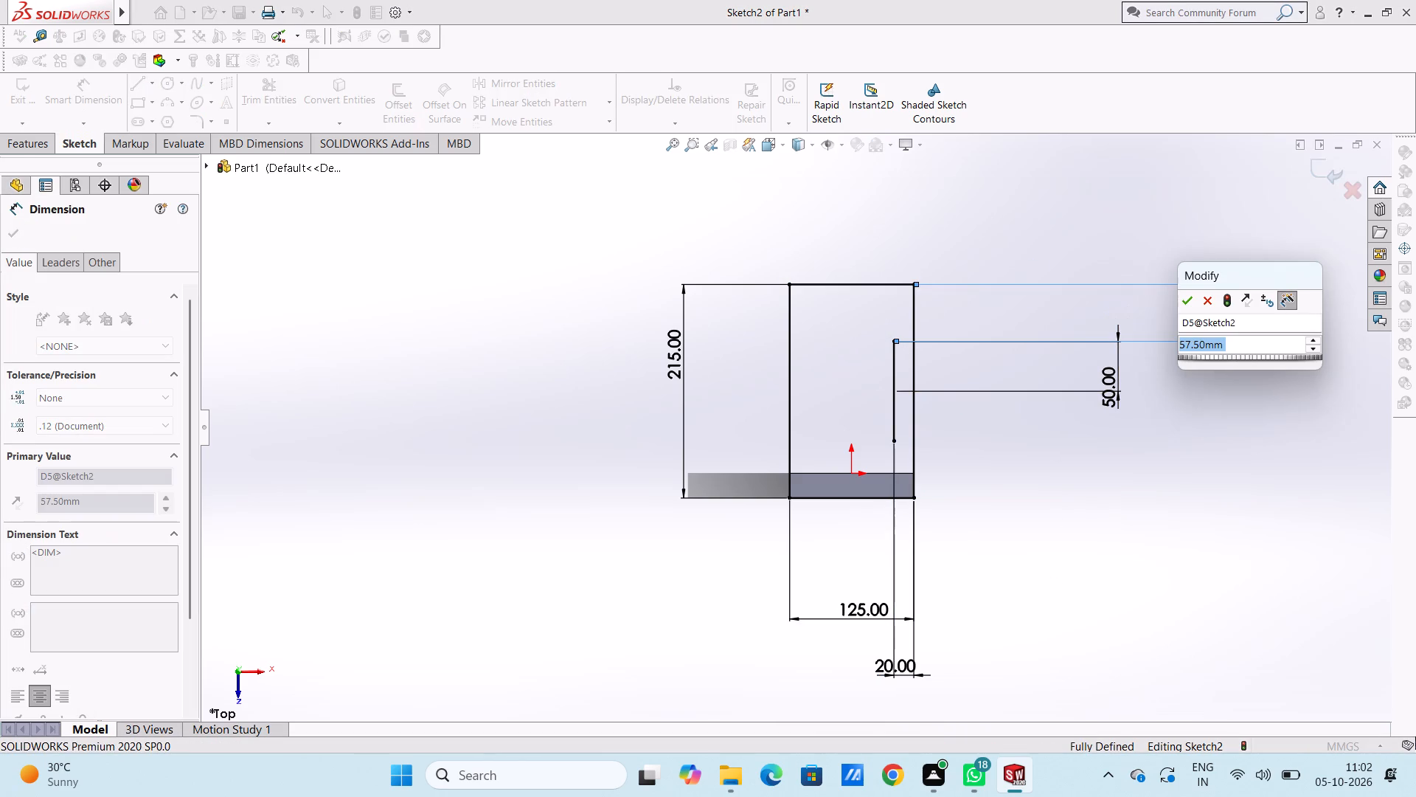
pyautogui.click(1192, 303)
pyautogui.click(1116, 308)
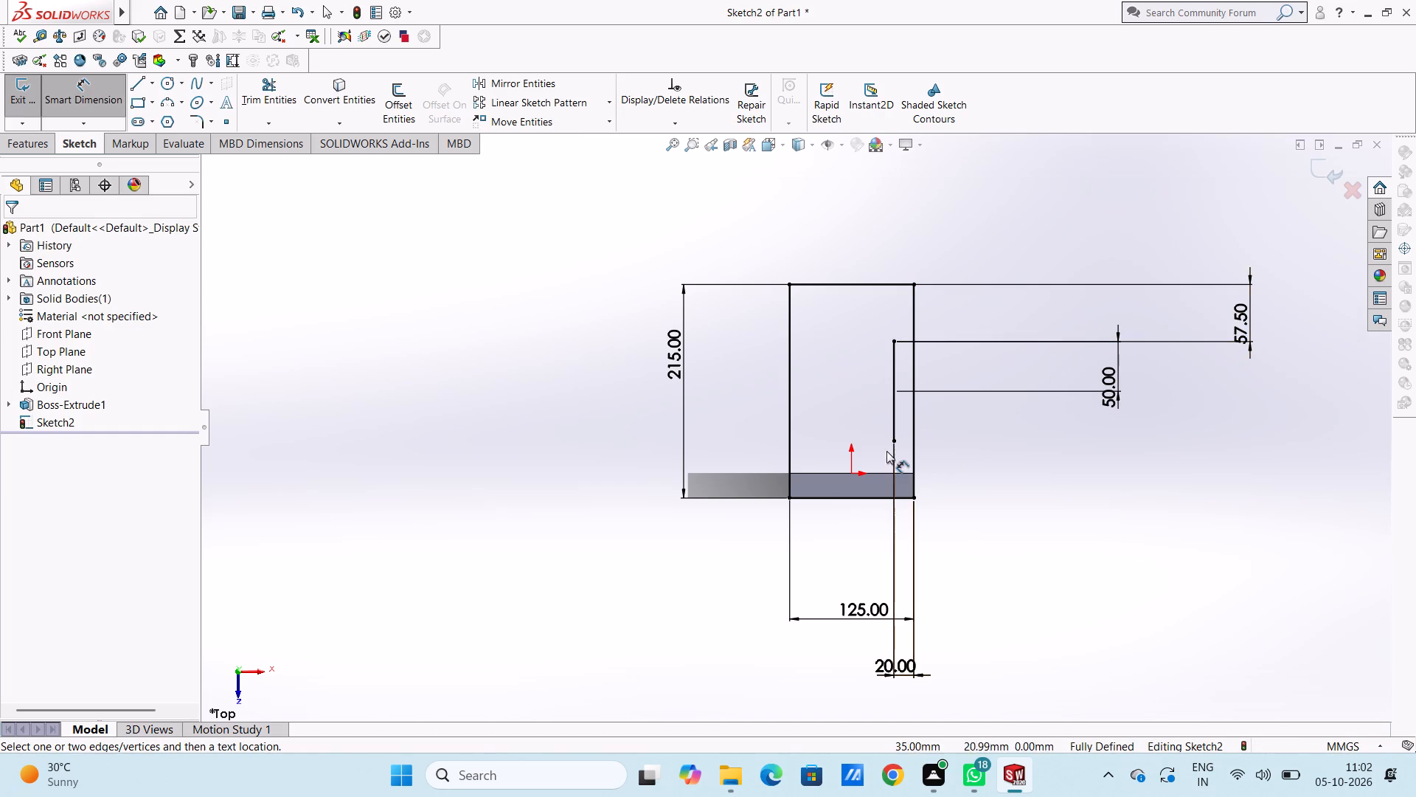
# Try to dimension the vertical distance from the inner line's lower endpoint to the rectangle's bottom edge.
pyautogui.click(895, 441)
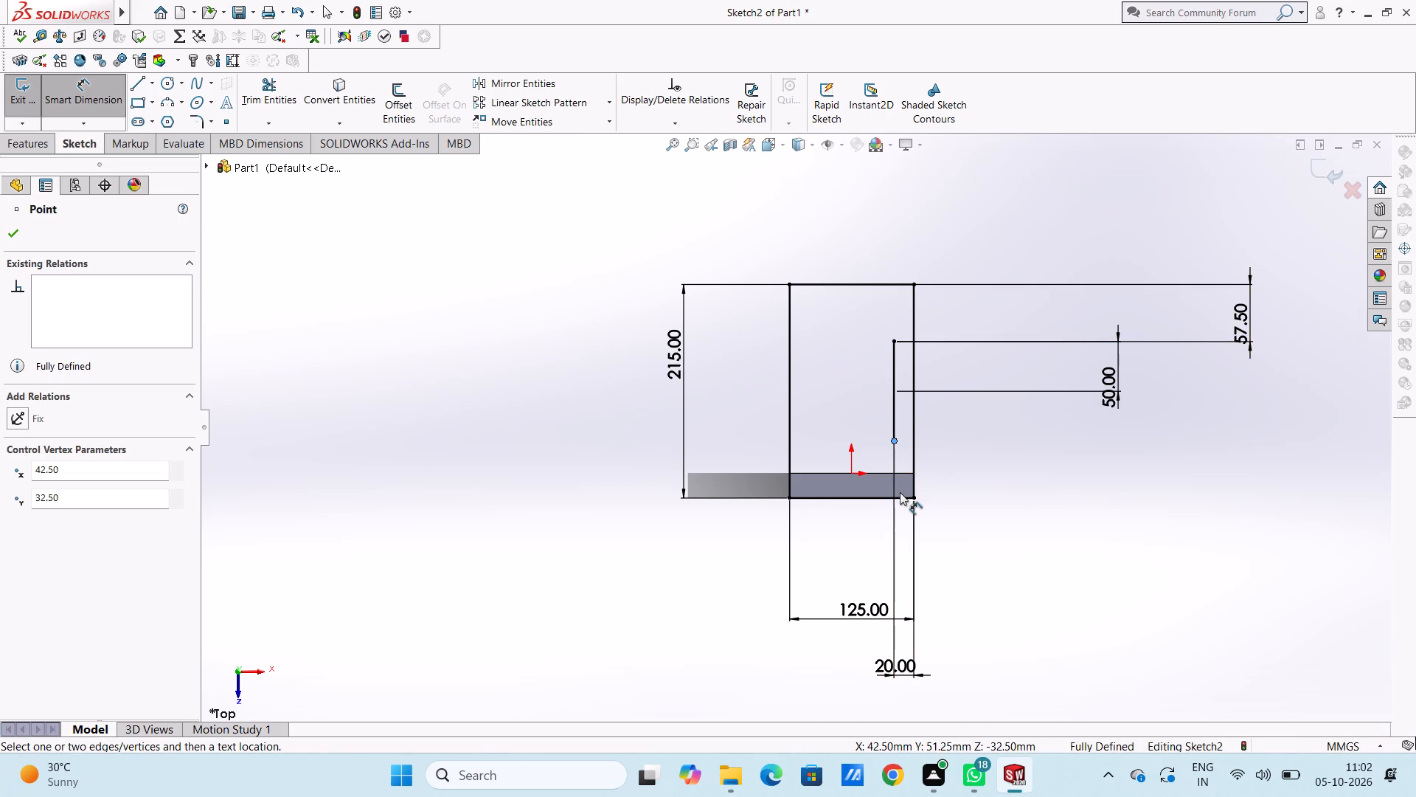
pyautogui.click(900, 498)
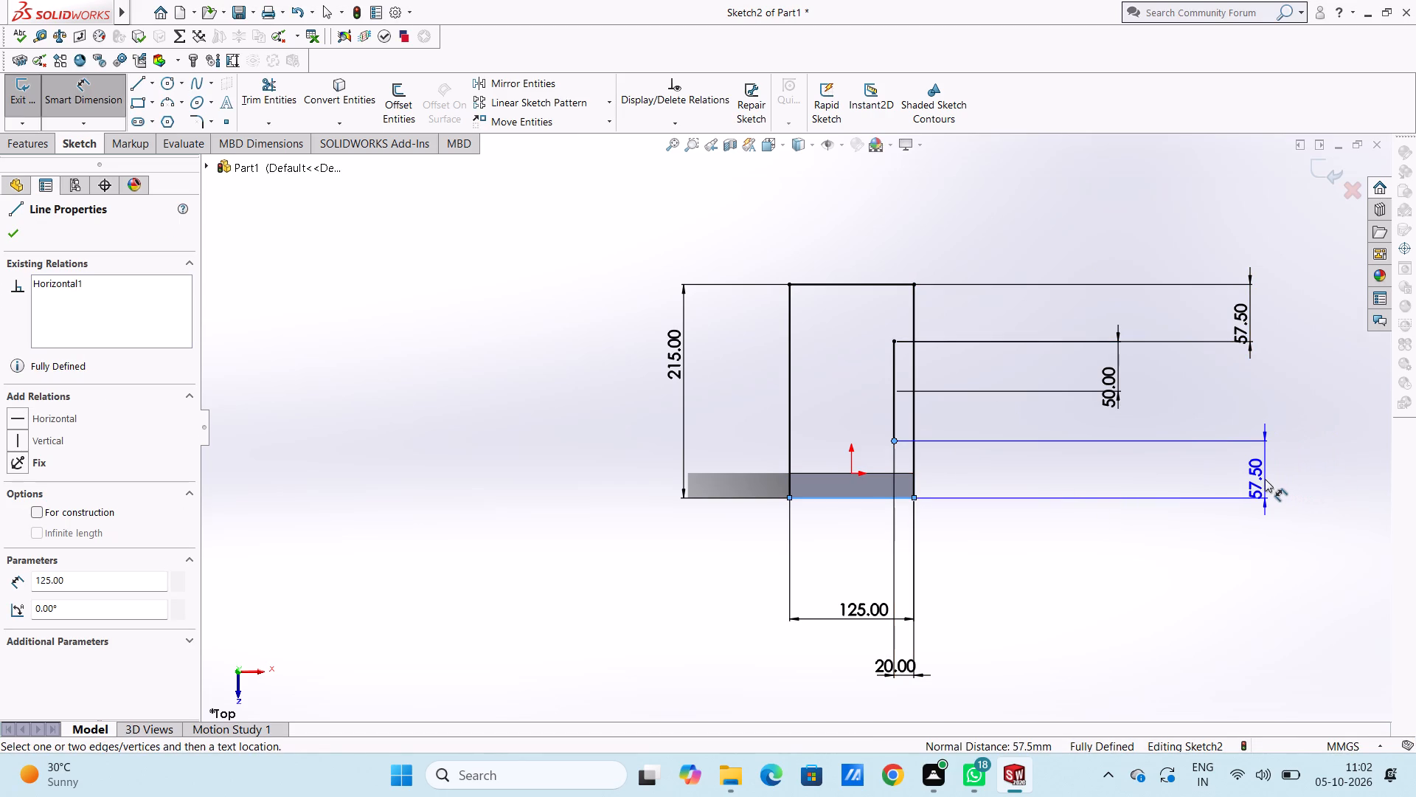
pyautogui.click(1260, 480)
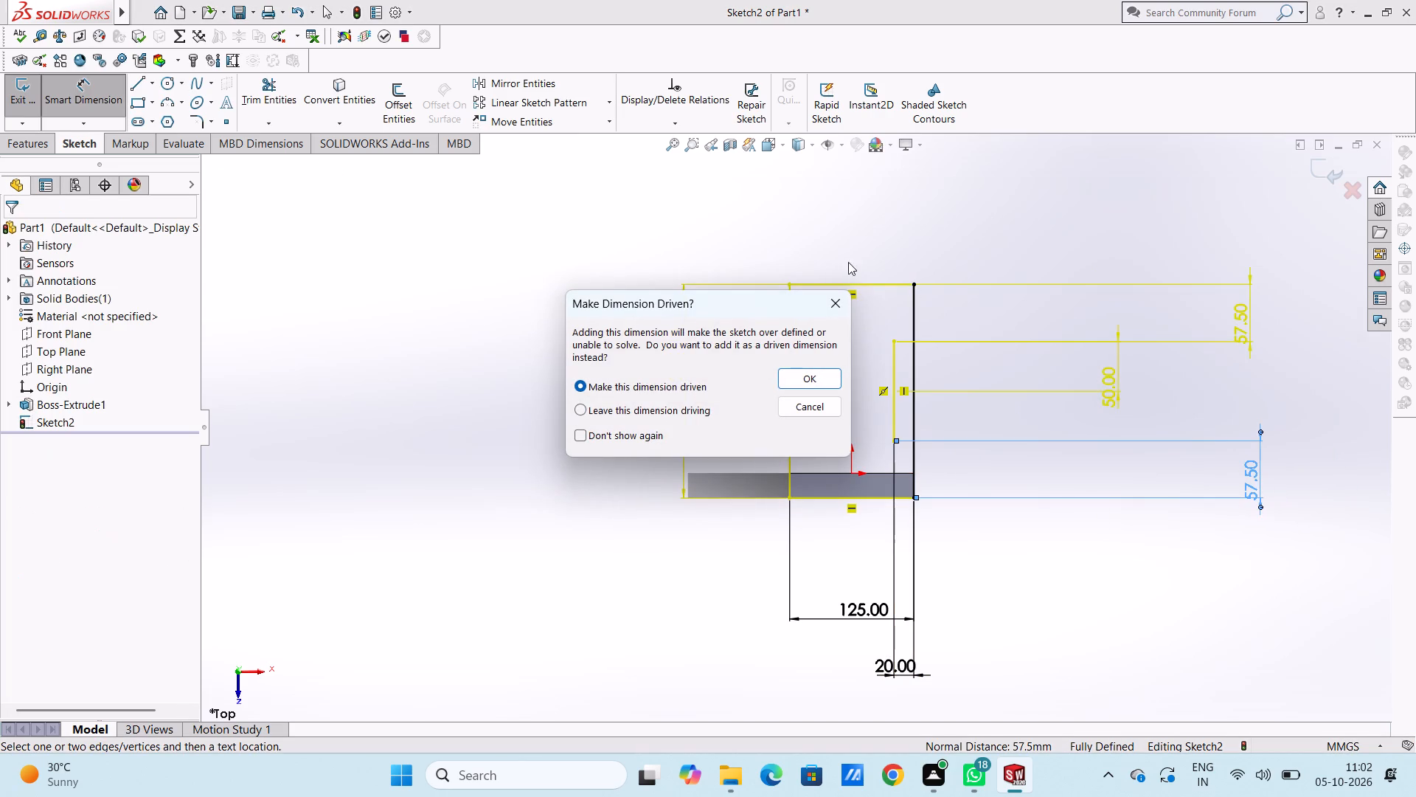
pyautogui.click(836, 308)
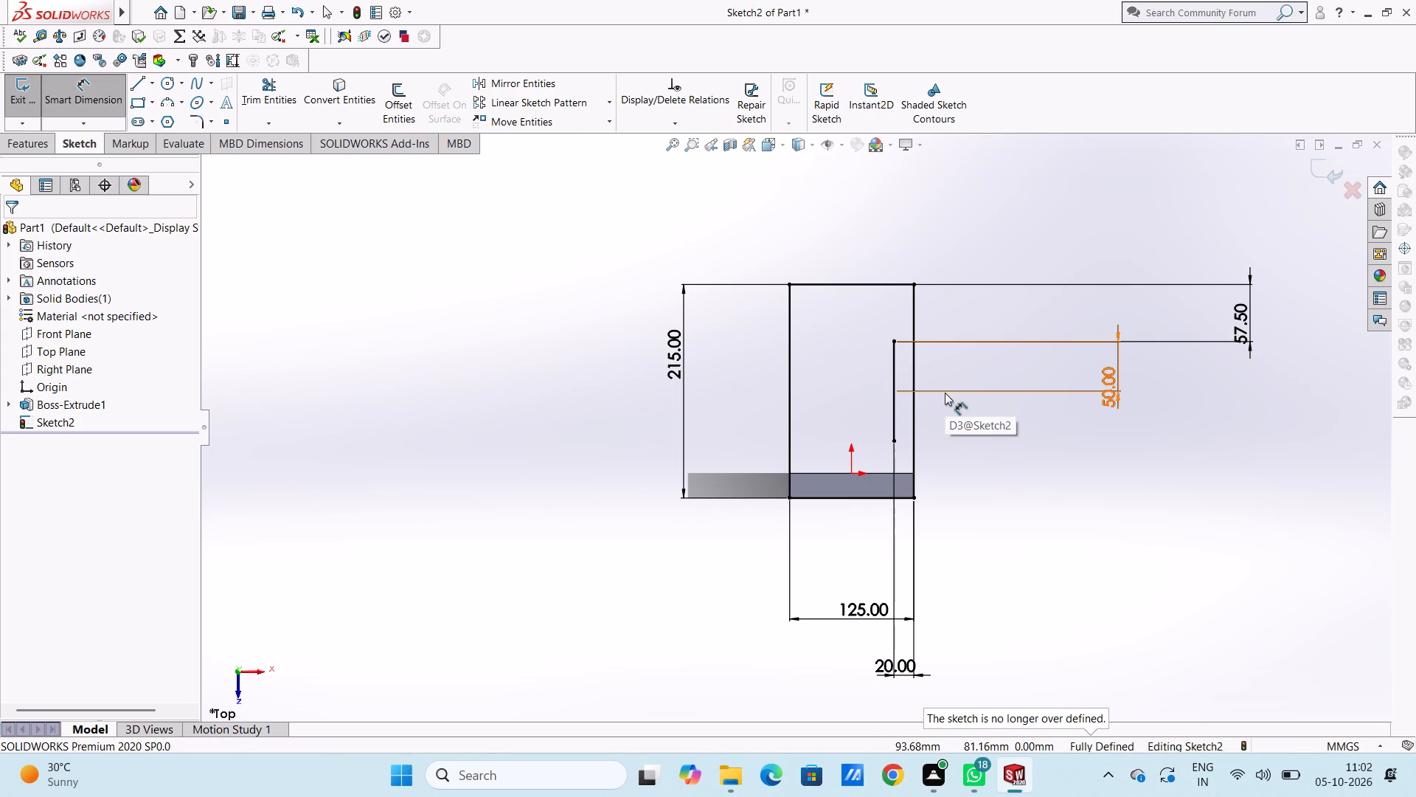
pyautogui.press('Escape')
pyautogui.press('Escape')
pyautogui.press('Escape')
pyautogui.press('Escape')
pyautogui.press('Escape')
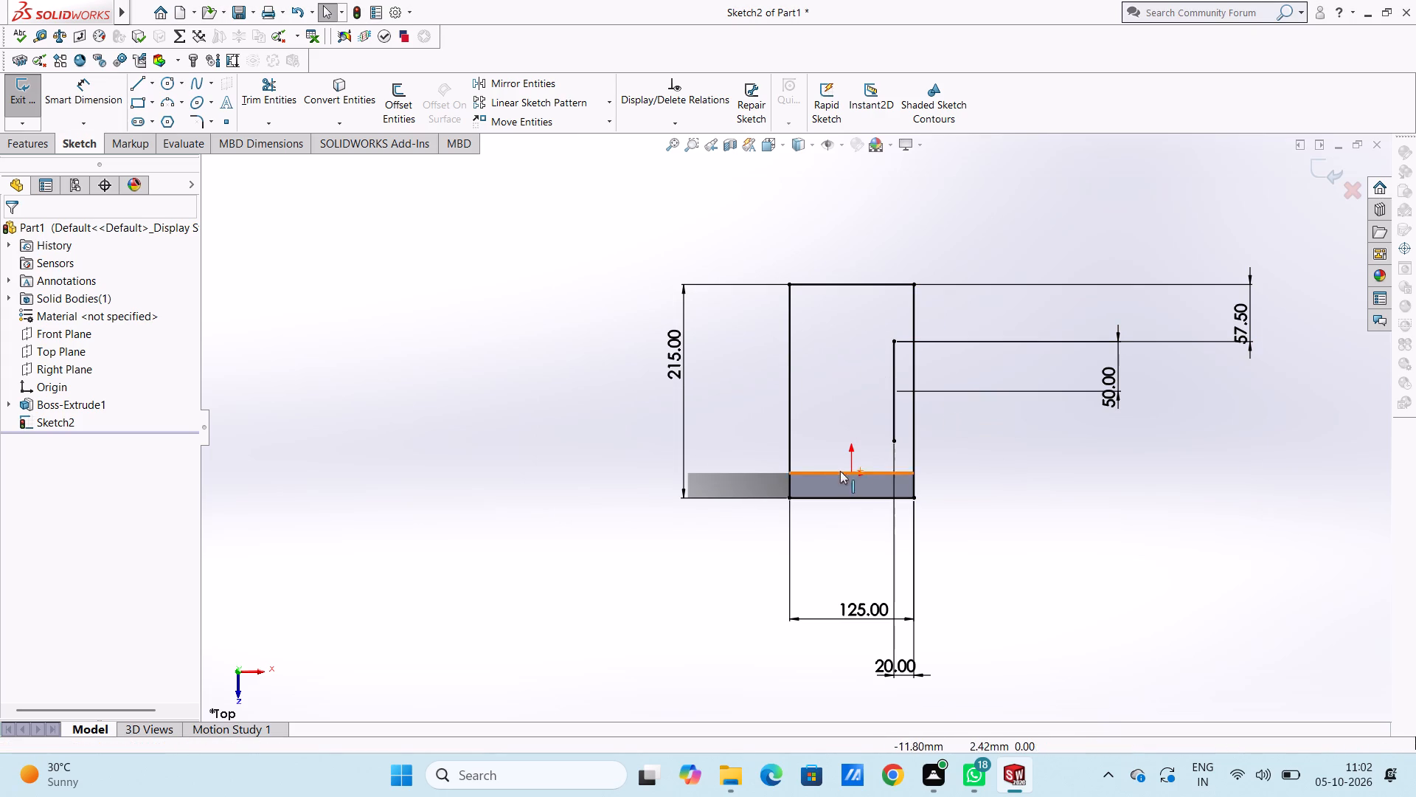
# Draw connected lines from the inner vertical line's upper endpoint along the rectangle's right side and back to its lower endpoint.
pyautogui.click(143, 85)
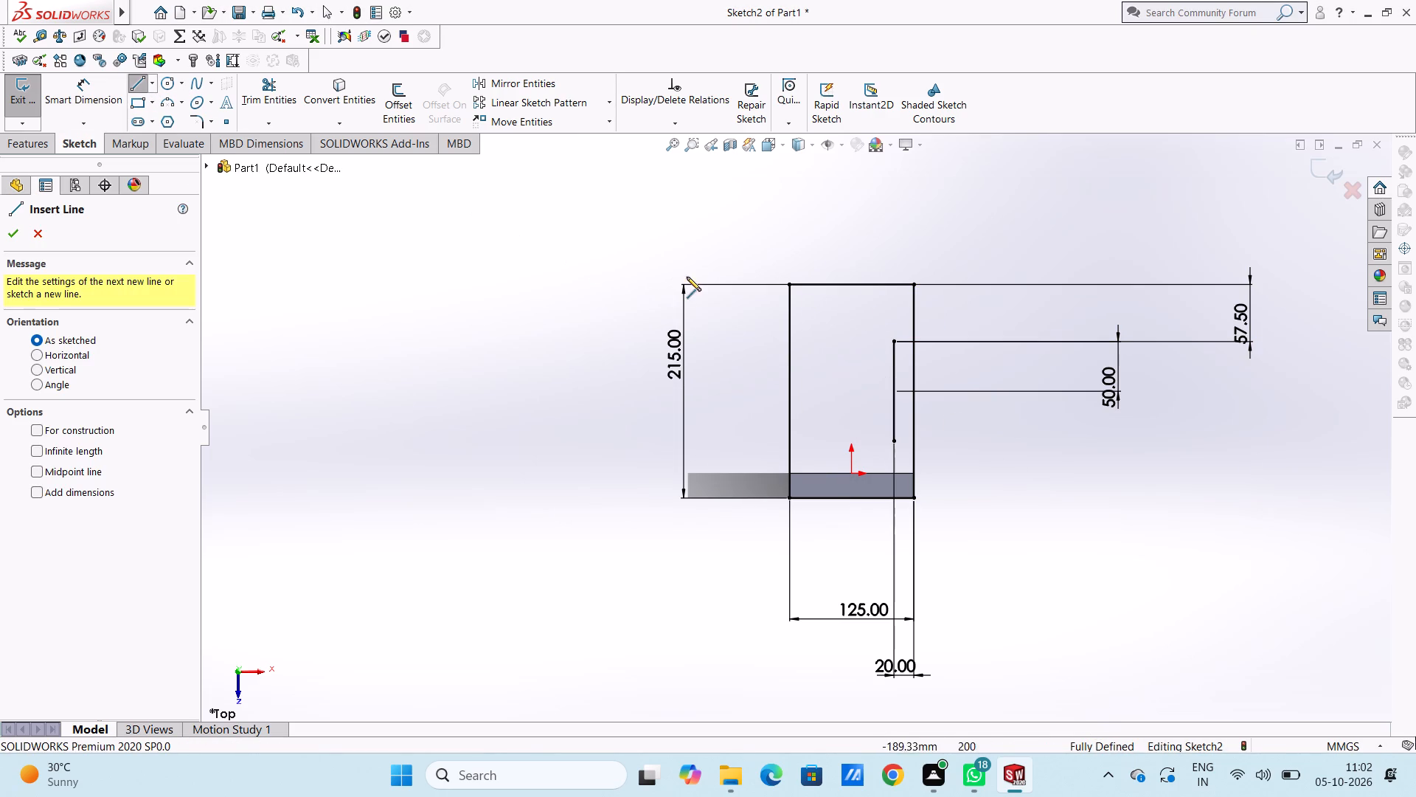
pyautogui.click(892, 337)
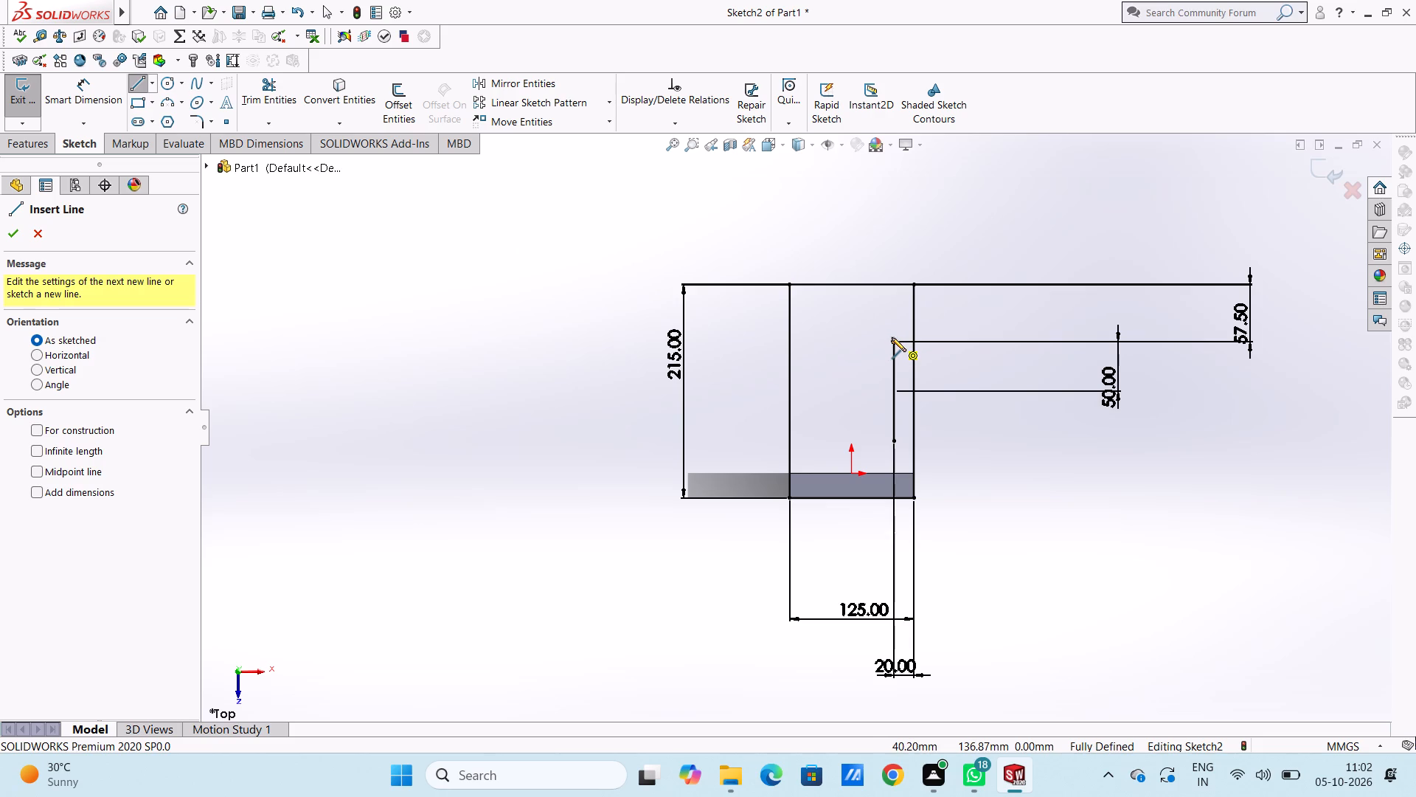
pyautogui.click(912, 341)
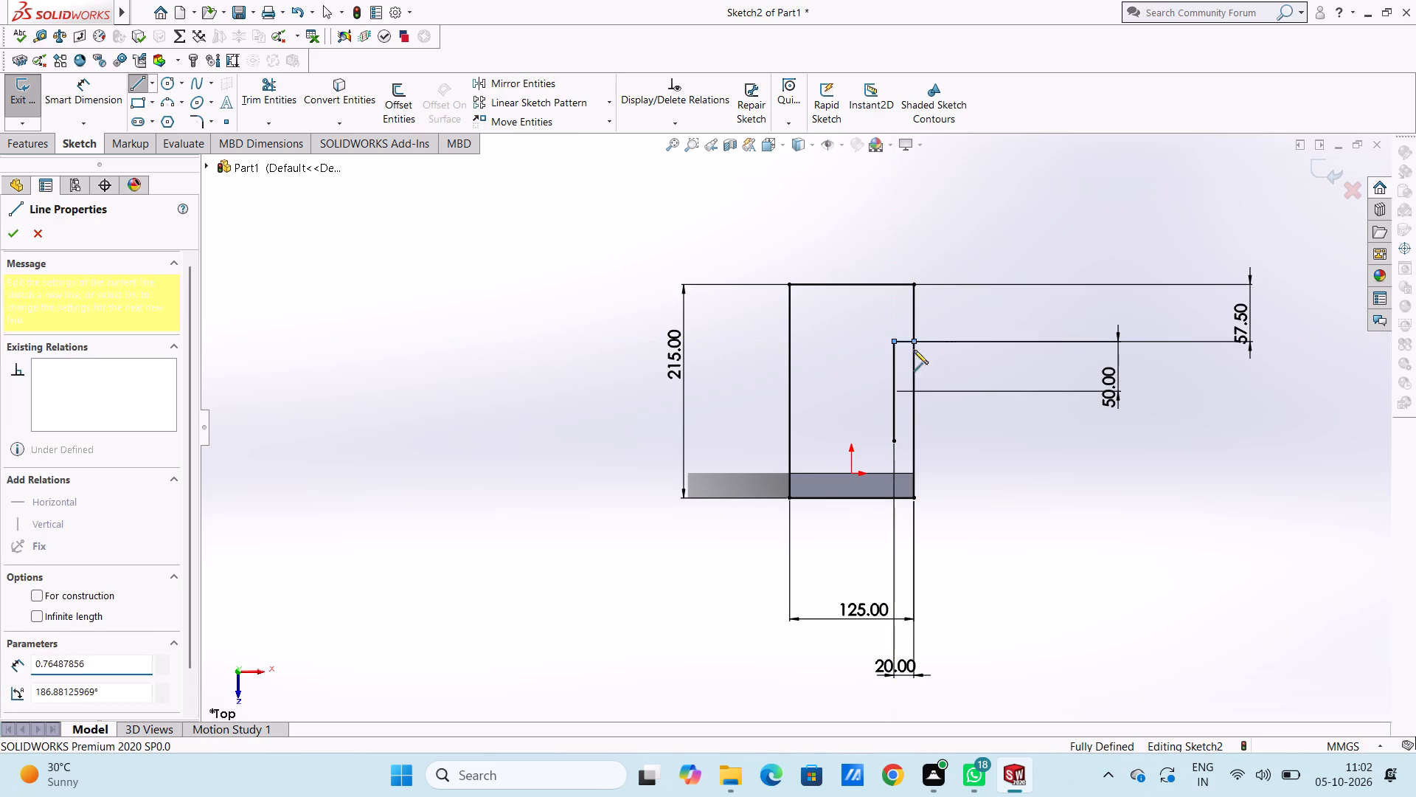
pyautogui.click(913, 441)
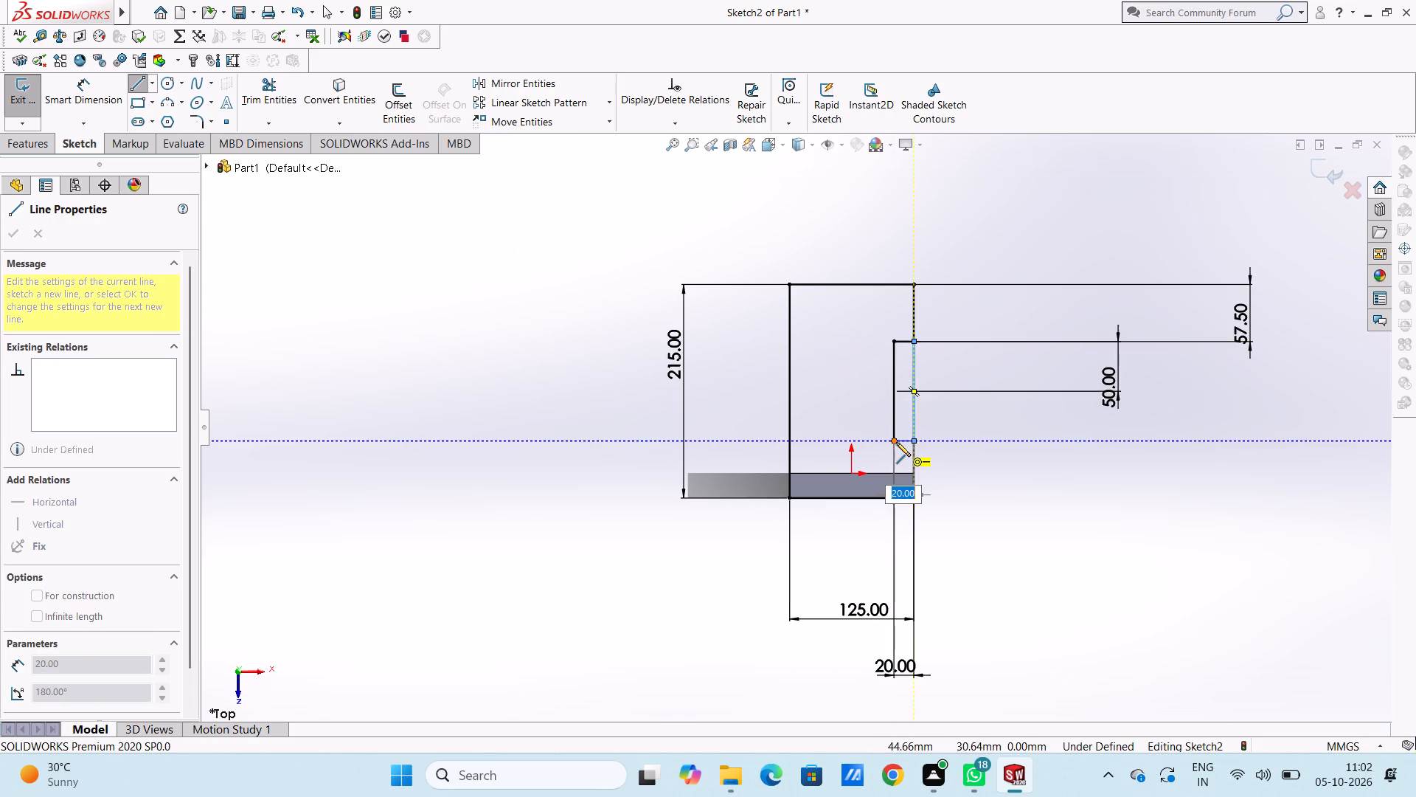
pyautogui.click(896, 442)
pyautogui.press('Escape')
pyautogui.press('Escape')
pyautogui.press('Escape')
pyautogui.press('Escape')
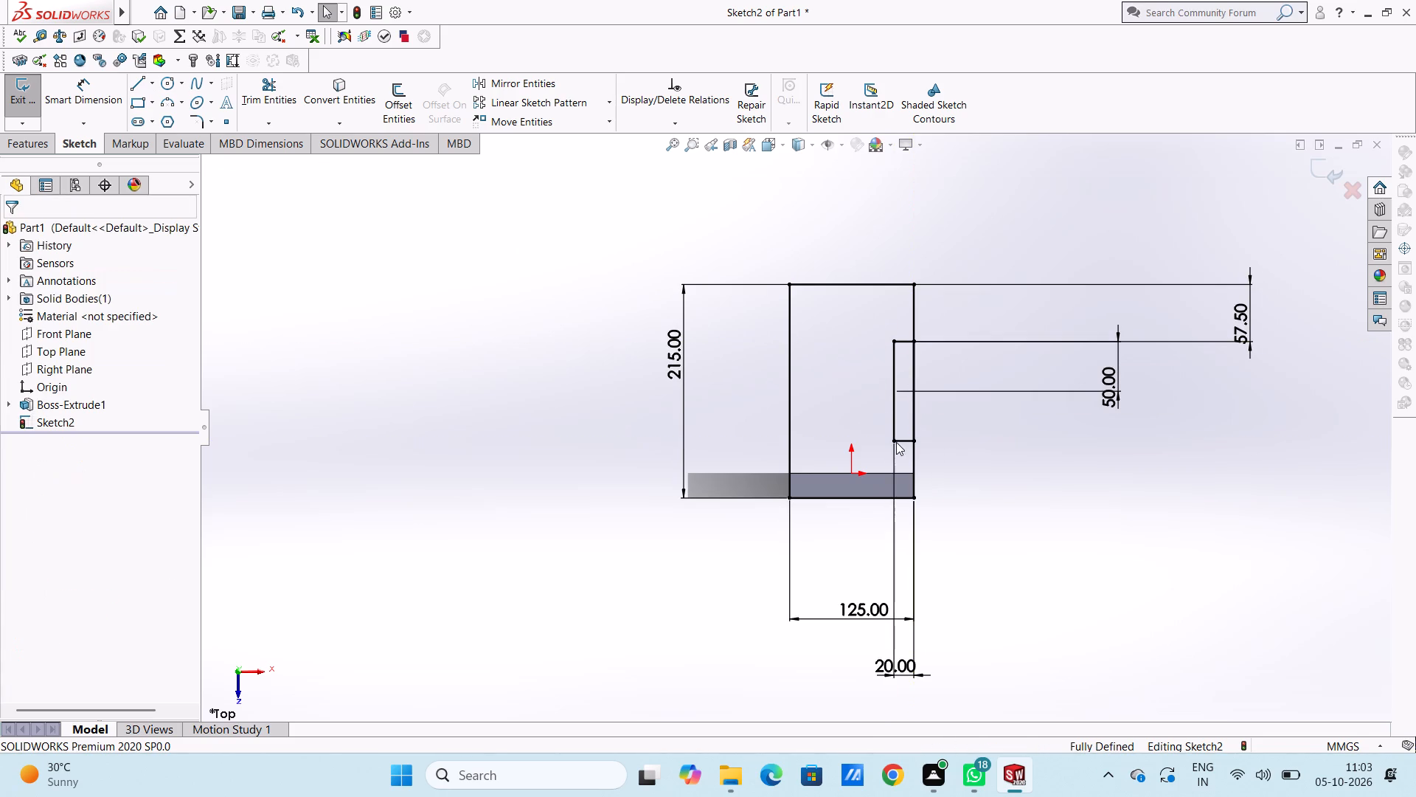
# Trim the segment of the rectangle's right side between the two short horizontal lines to open the notch.
pyautogui.click(271, 92)
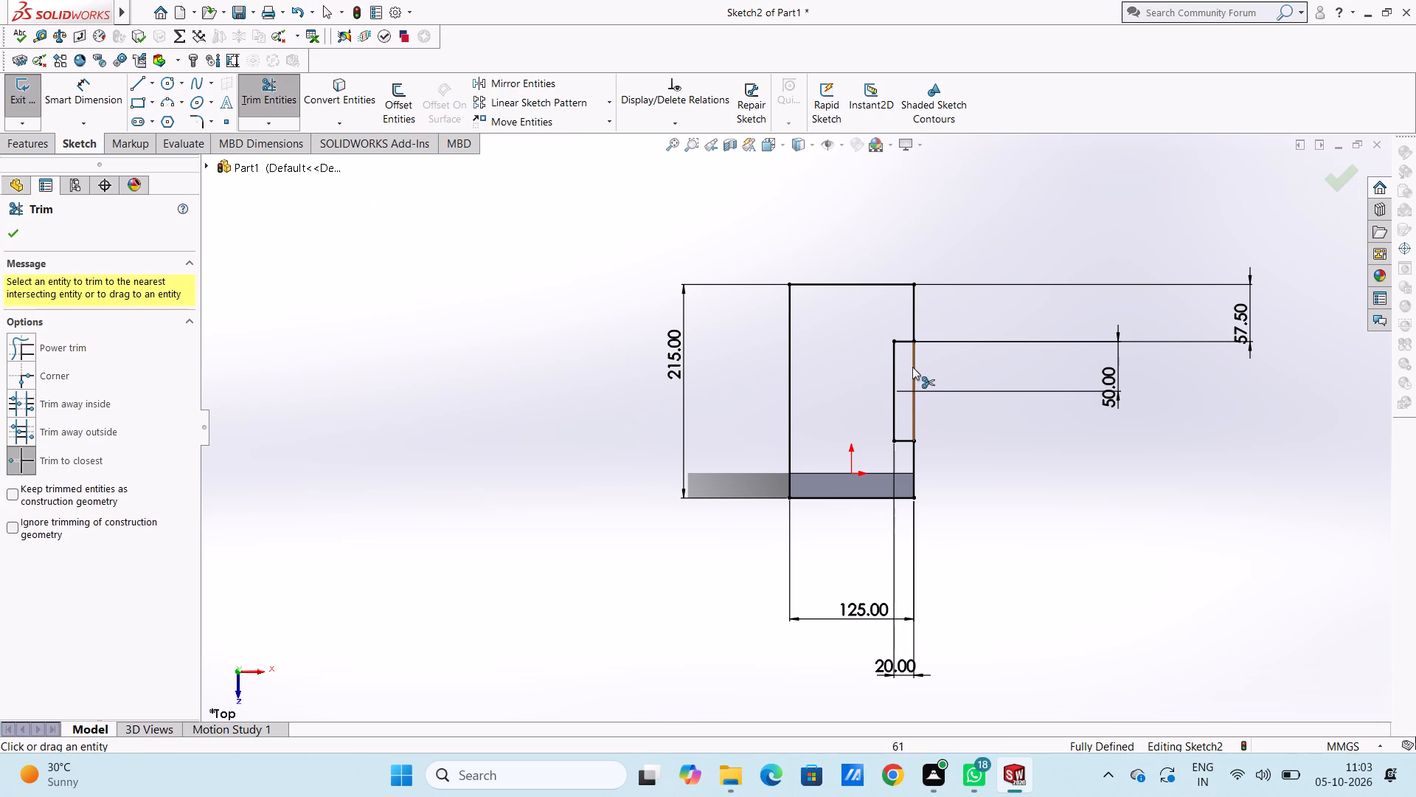
pyautogui.click(915, 367)
pyautogui.click(915, 367)
pyautogui.moveTo(915, 367); pyautogui.dragTo(915, 374)
pyautogui.doubleClick(915, 373)
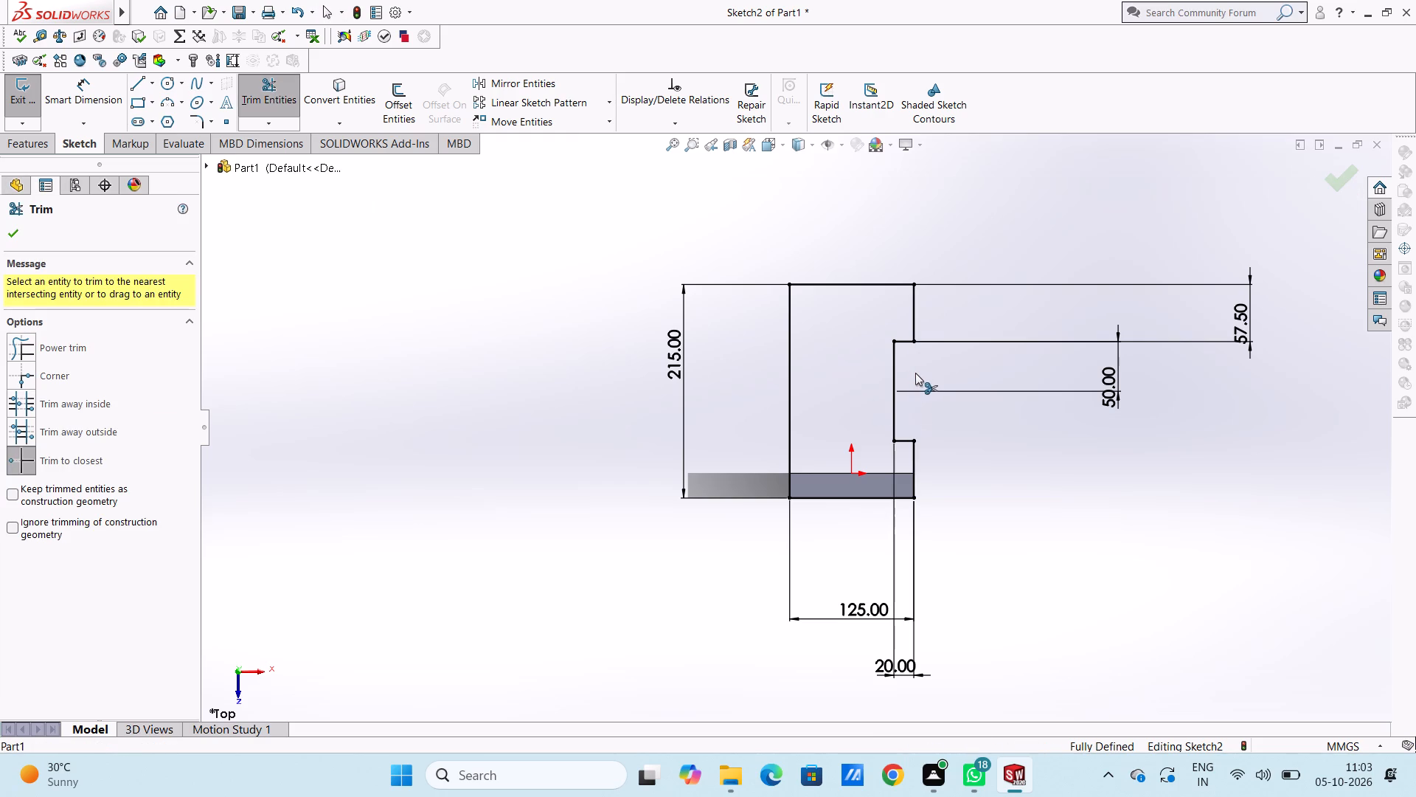
pyautogui.click(915, 373)
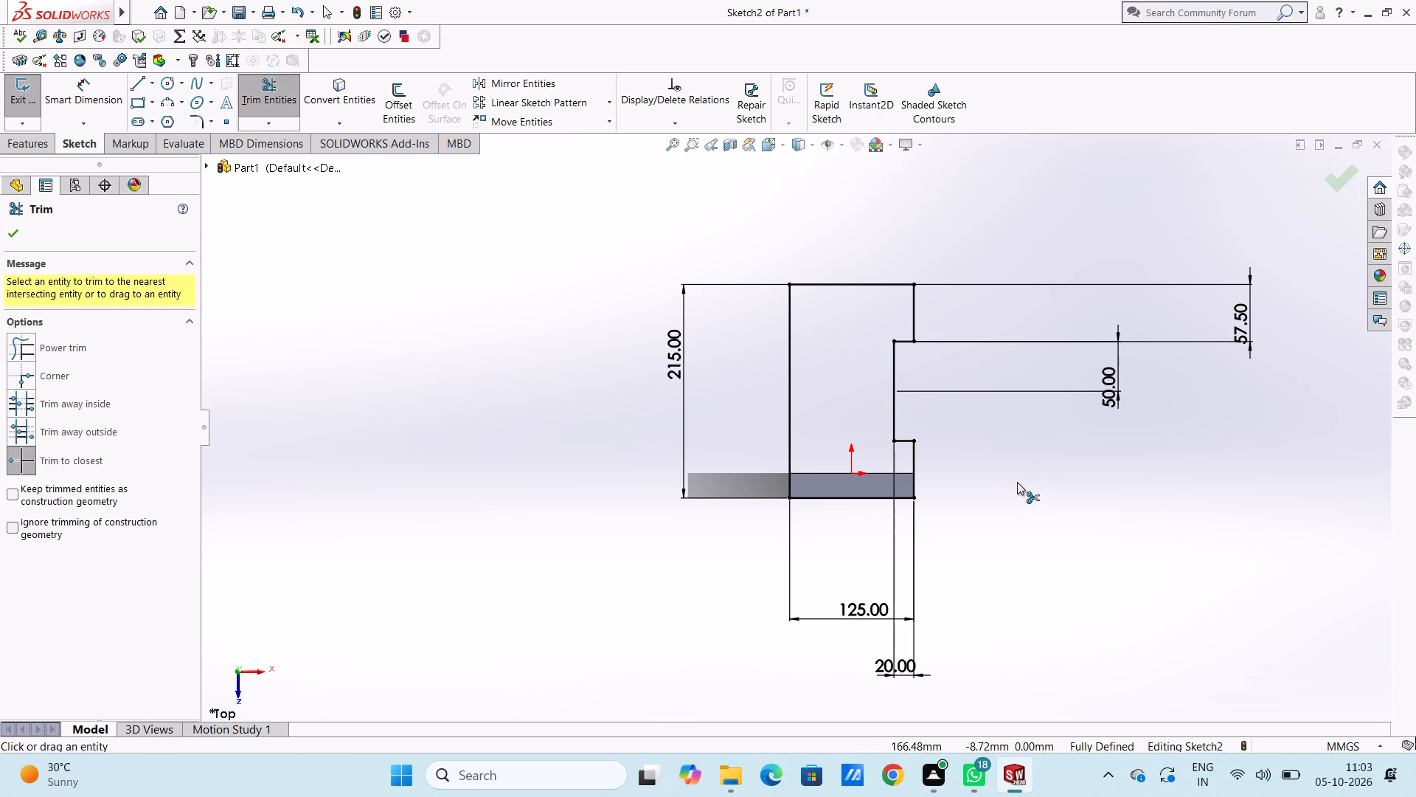
pyautogui.press('Escape')
pyautogui.press('Escape')
pyautogui.press('Escape')
pyautogui.press('Escape')
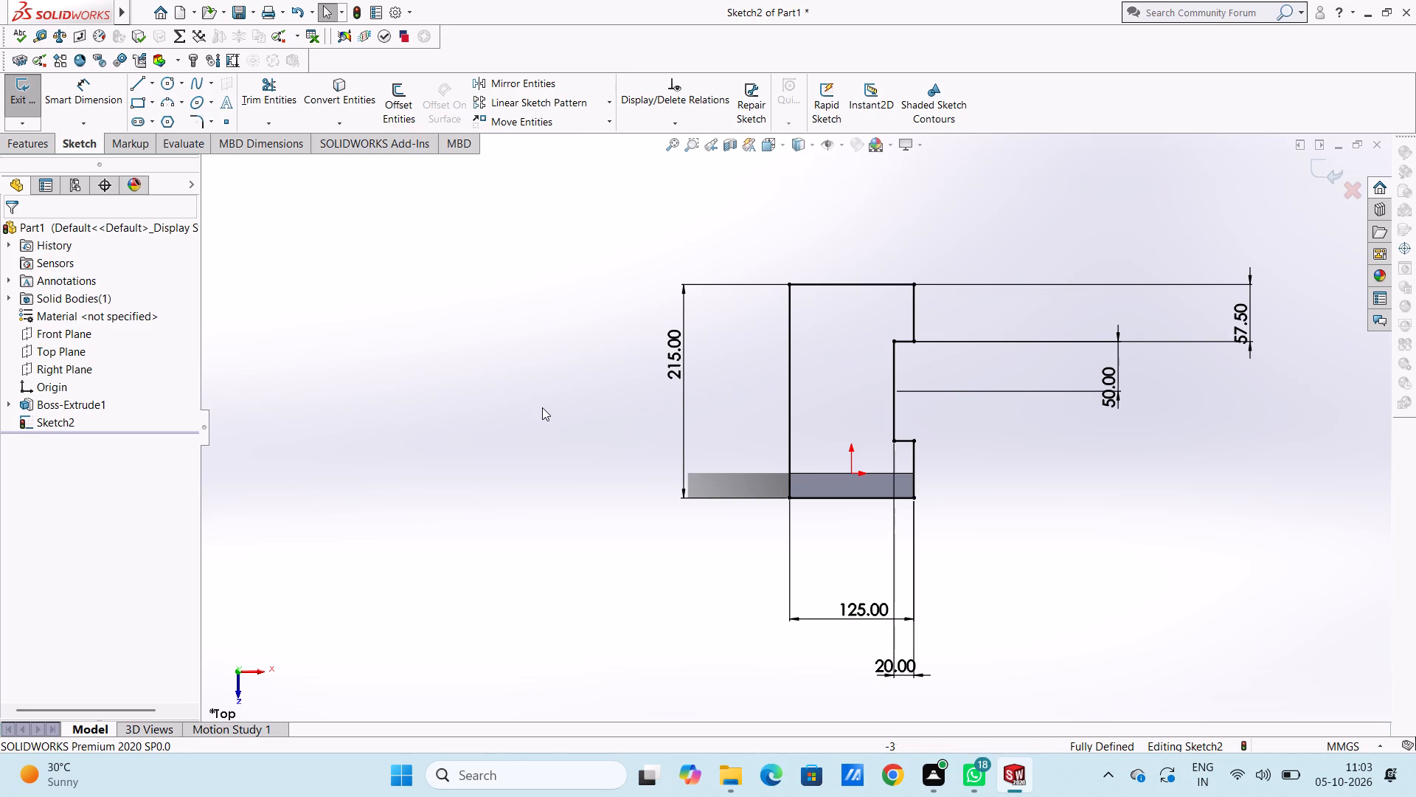
# Sketch a vertical line about 100 mm long inside the profile near its left side, level with the right notch.
pyautogui.click(136, 87)
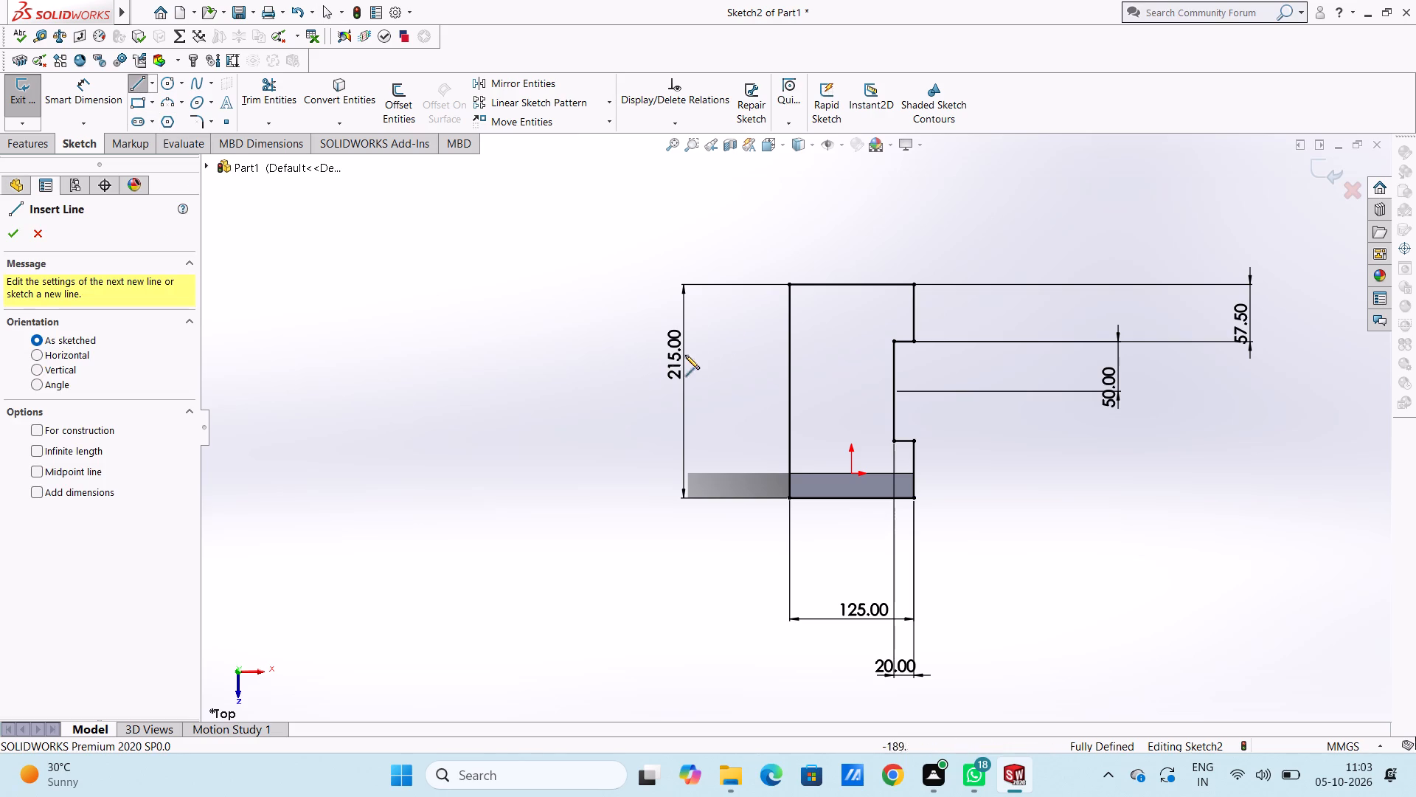
pyautogui.click(805, 339)
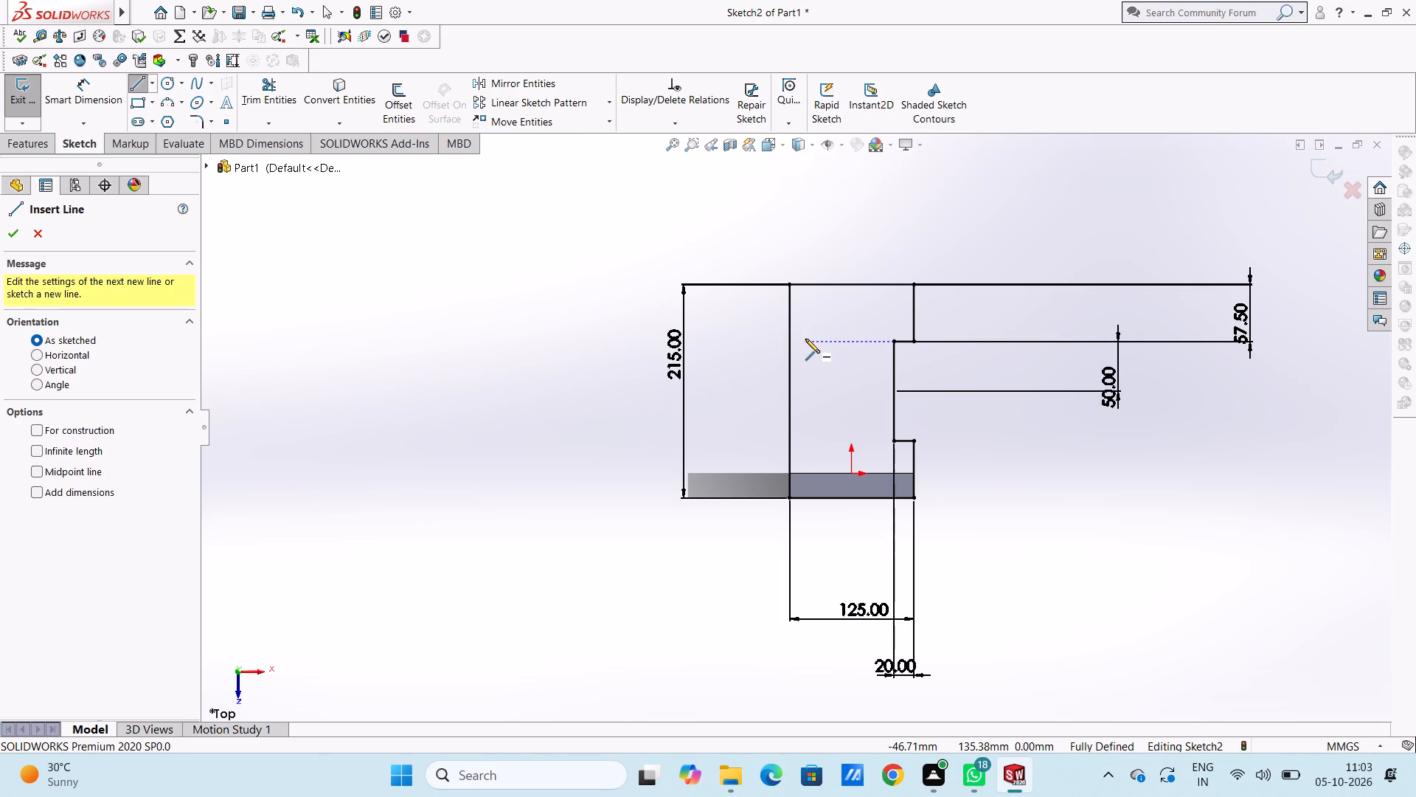
pyautogui.click(806, 440)
pyautogui.press('Escape')
pyautogui.press('Escape')
pyautogui.press('Escape')
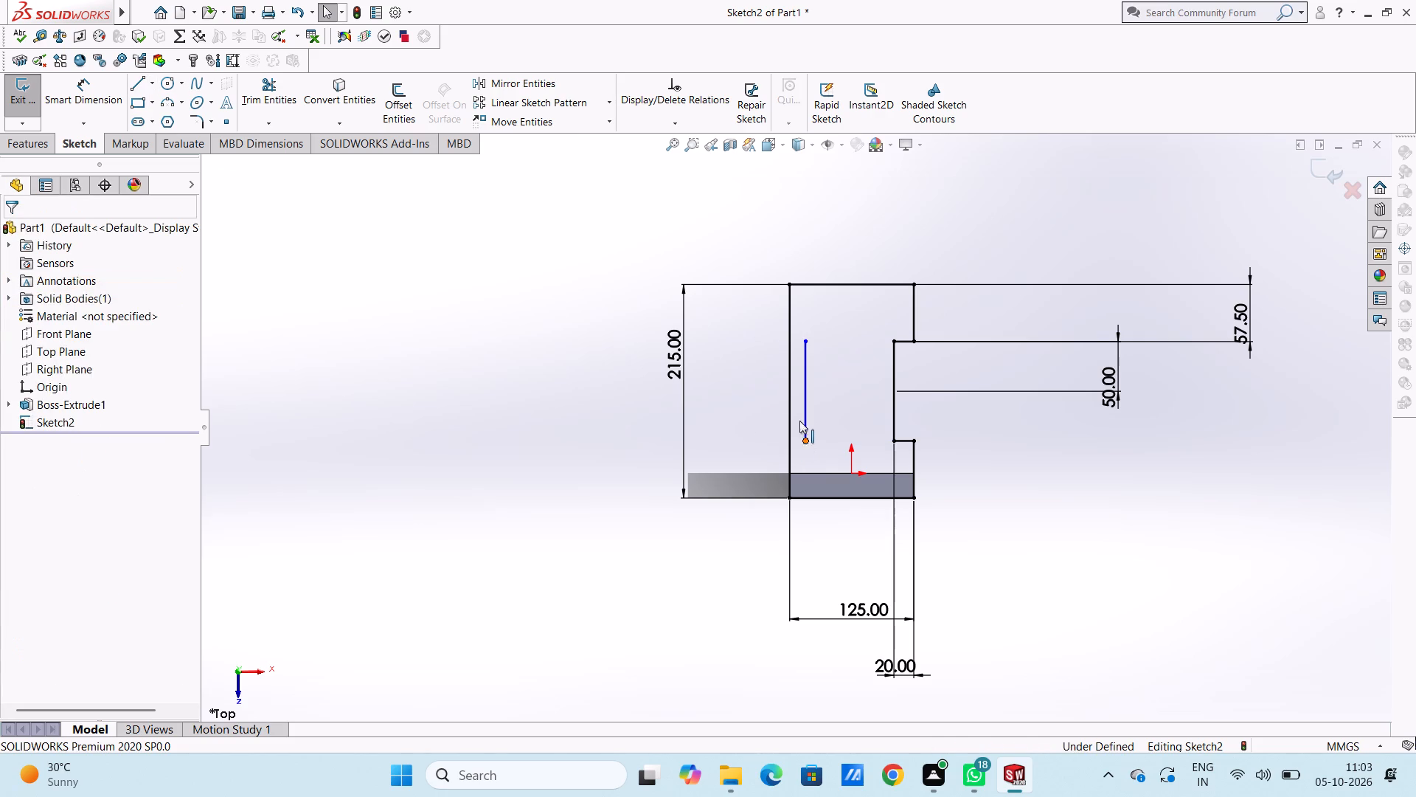
# Dimension the new inner vertical line 20 mm from the rectangle's left side.
pyautogui.click(72, 83)
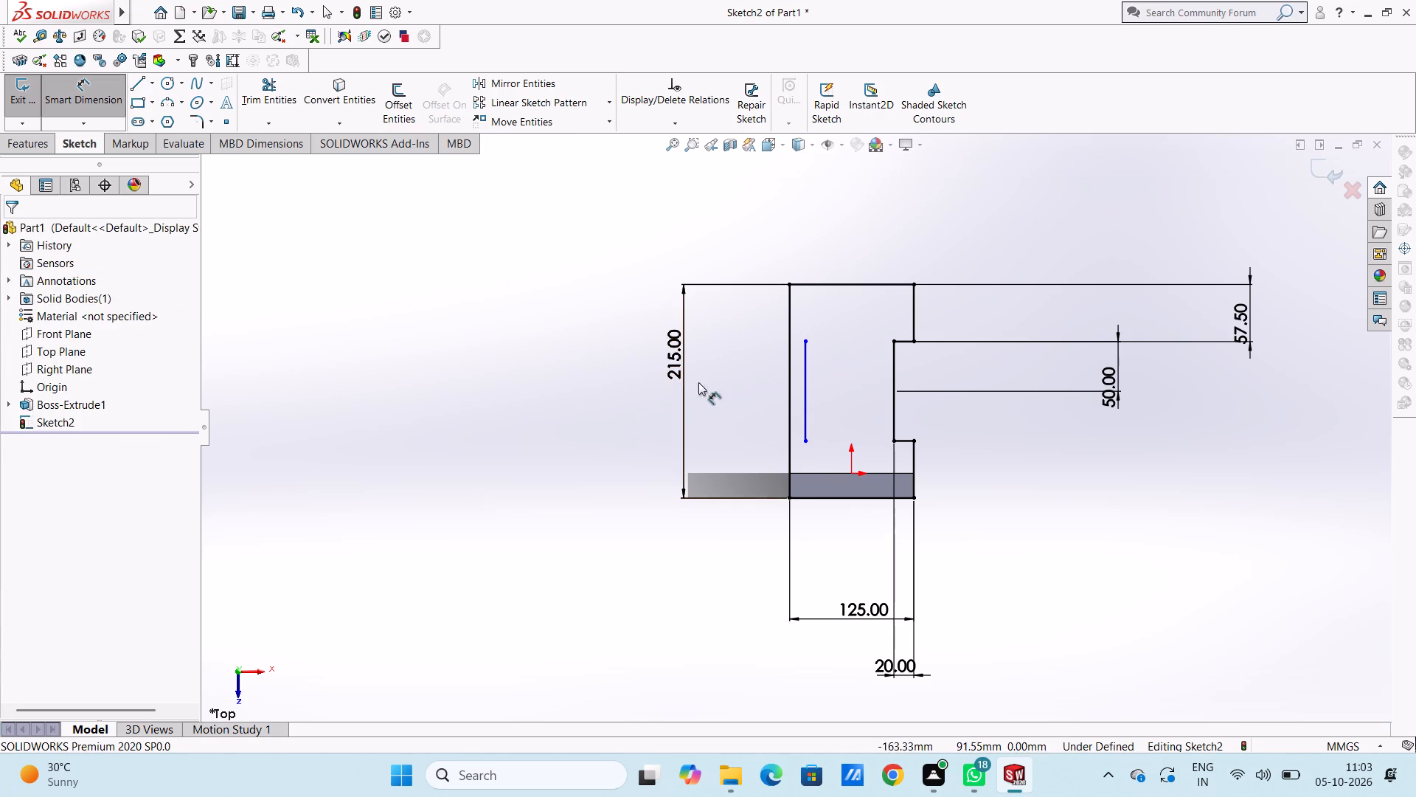
pyautogui.click(809, 351)
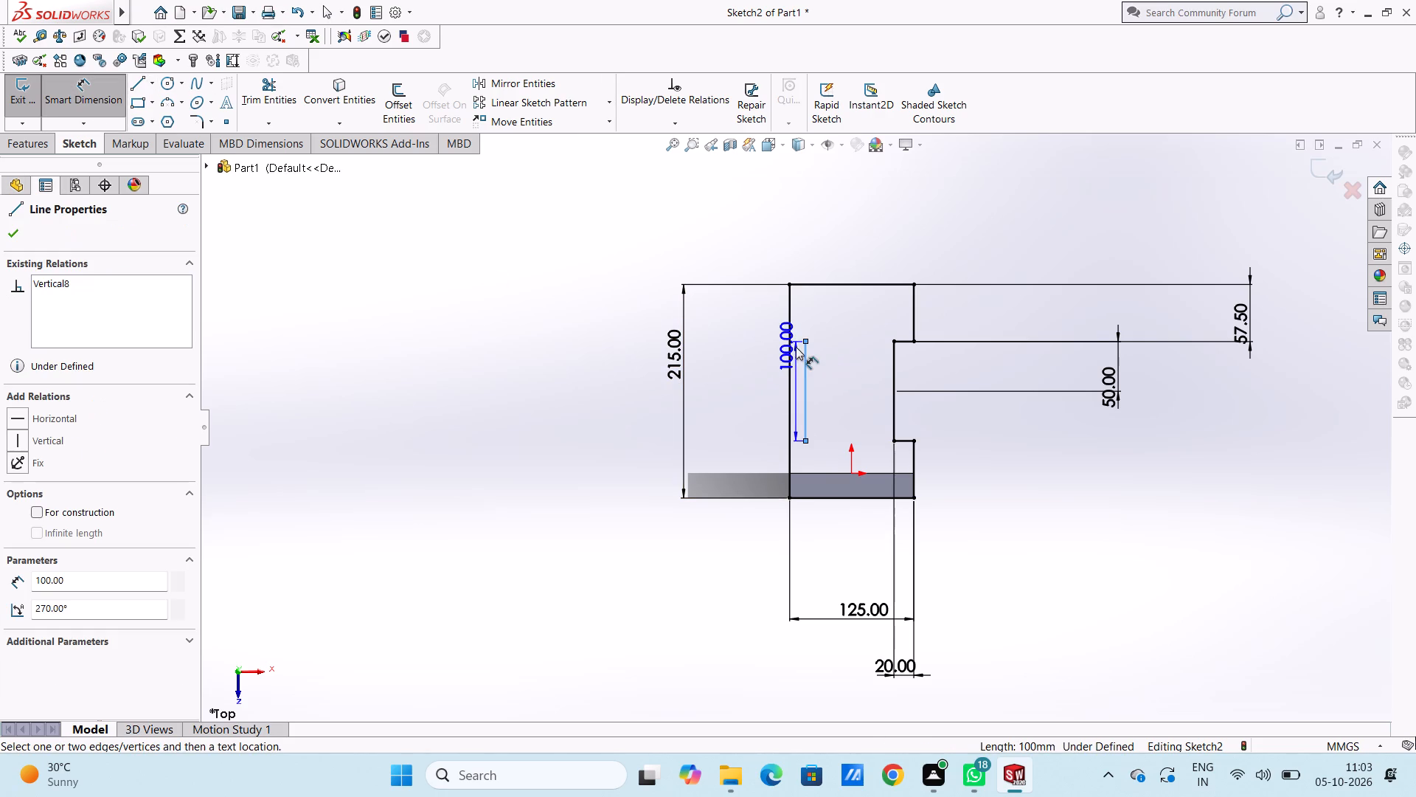
pyautogui.click(789, 348)
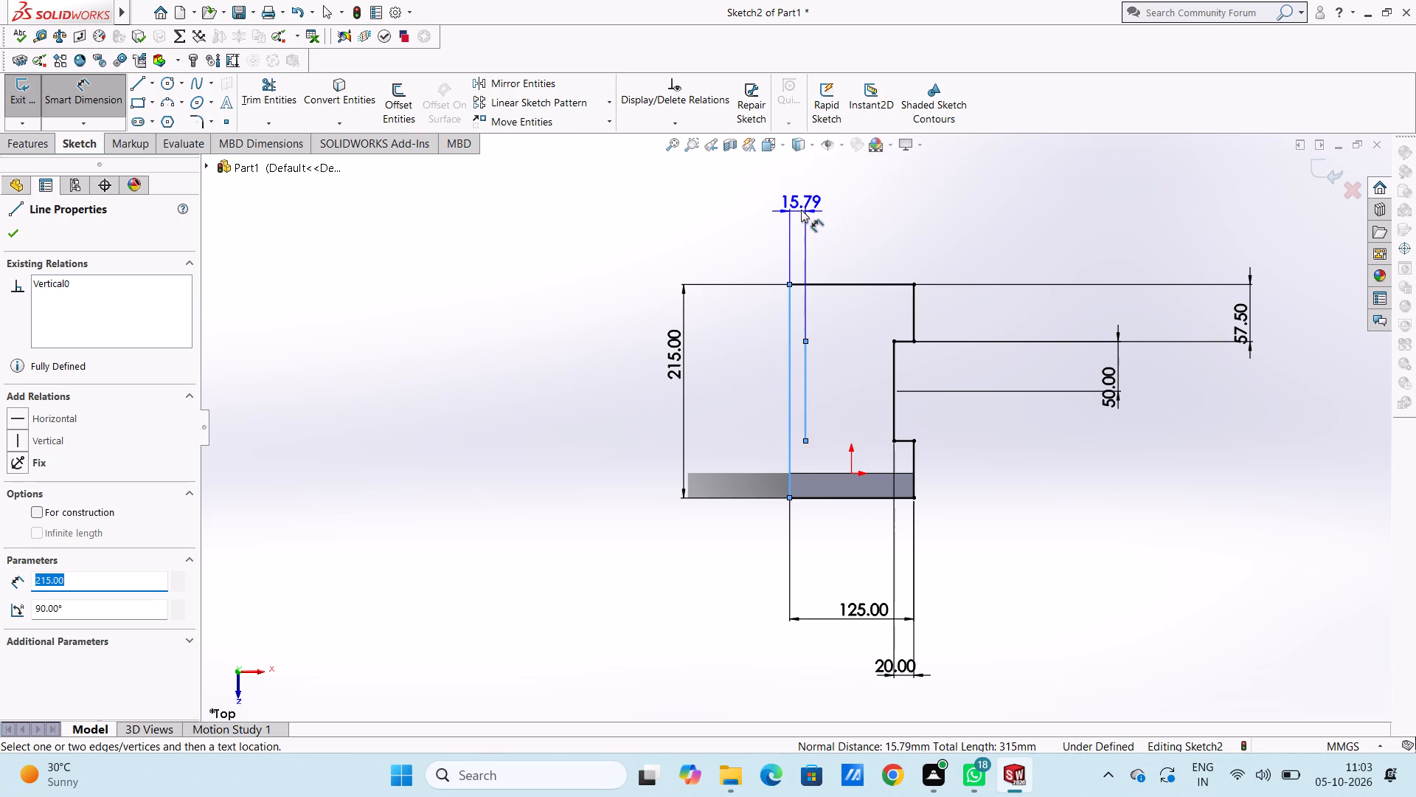
pyautogui.click(801, 210)
pyautogui.write('20')
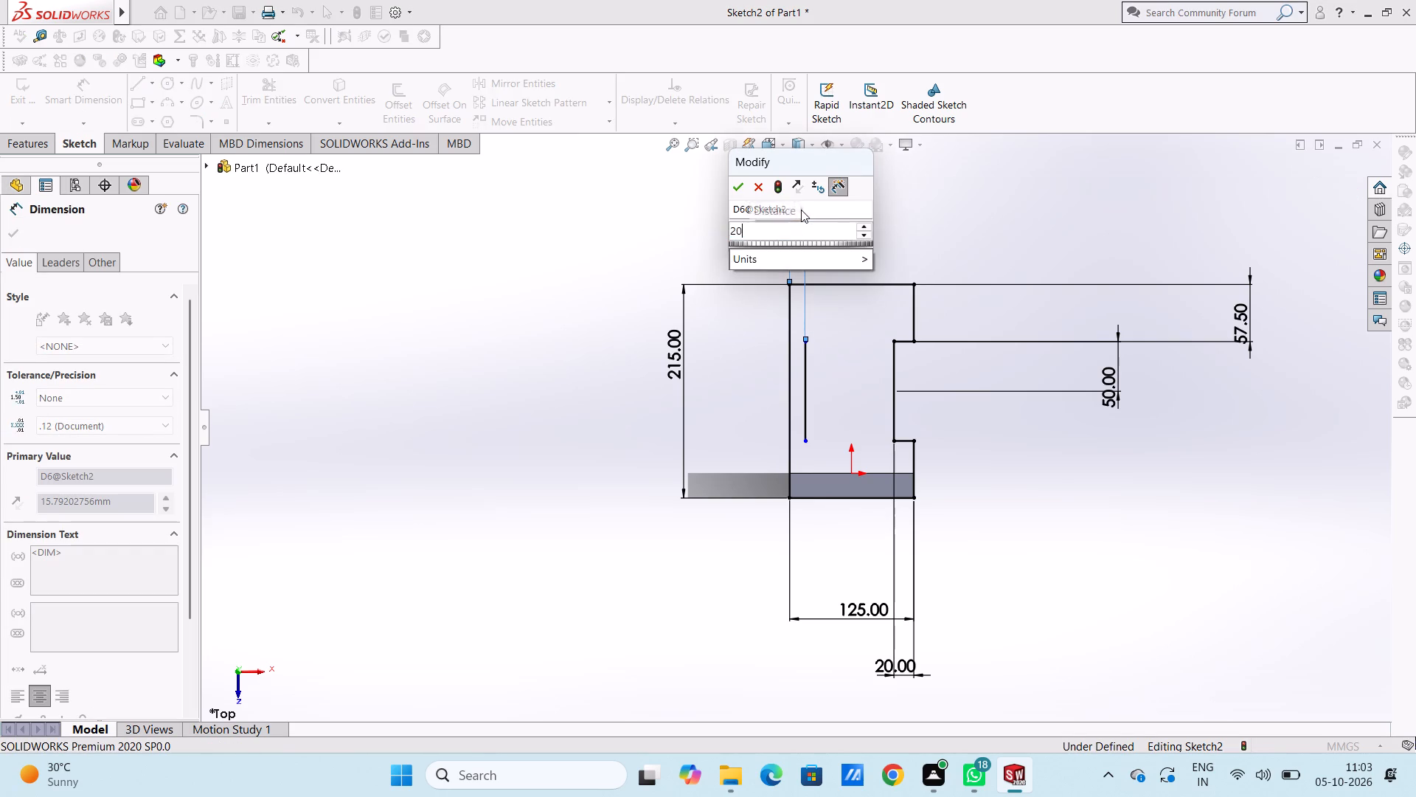
pyautogui.press('Return')
pyautogui.click(666, 216)
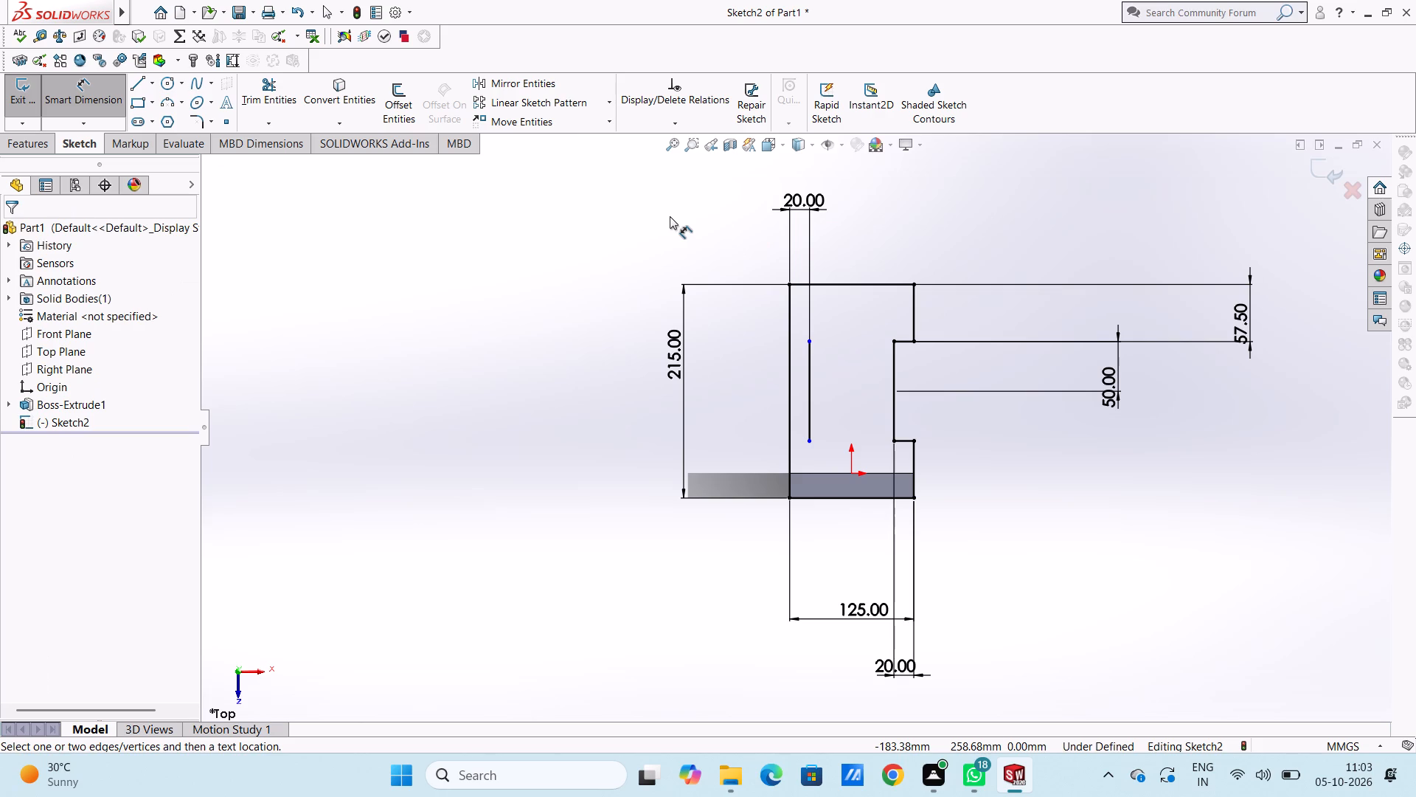
# Dimension the vertical distance from the left inner line's upper endpoint to its midpoint.
pyautogui.click(811, 340)
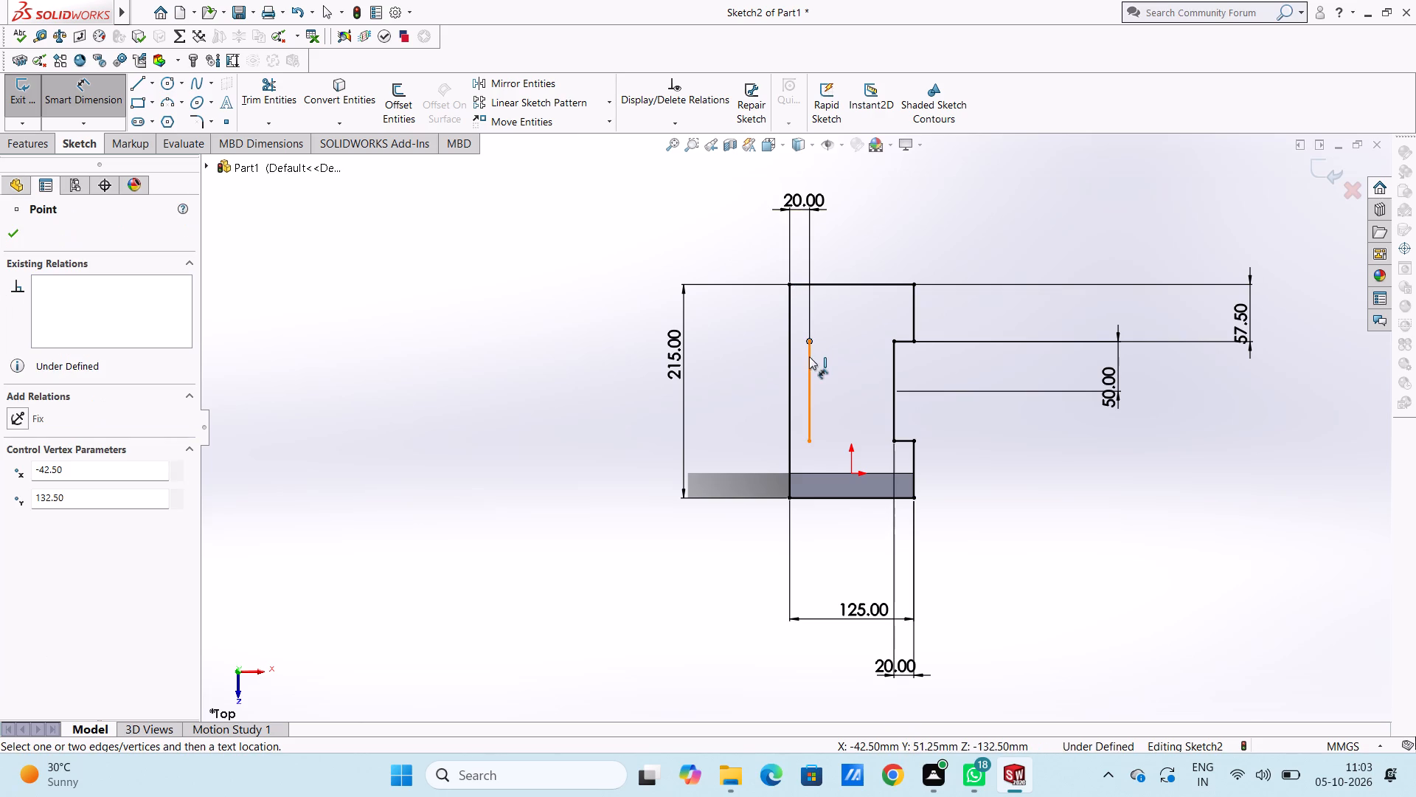
pyautogui.click(811, 390)
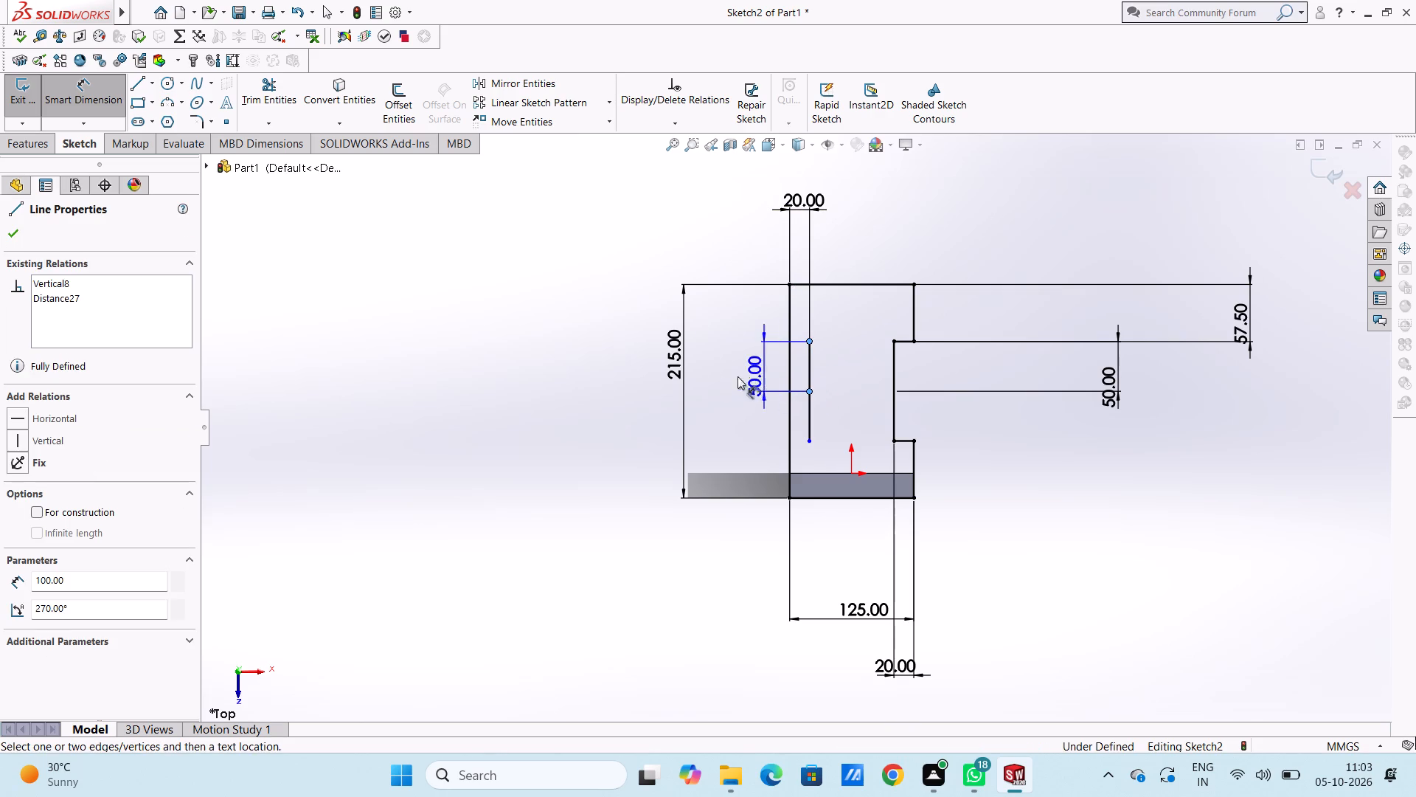
pyautogui.click(702, 382)
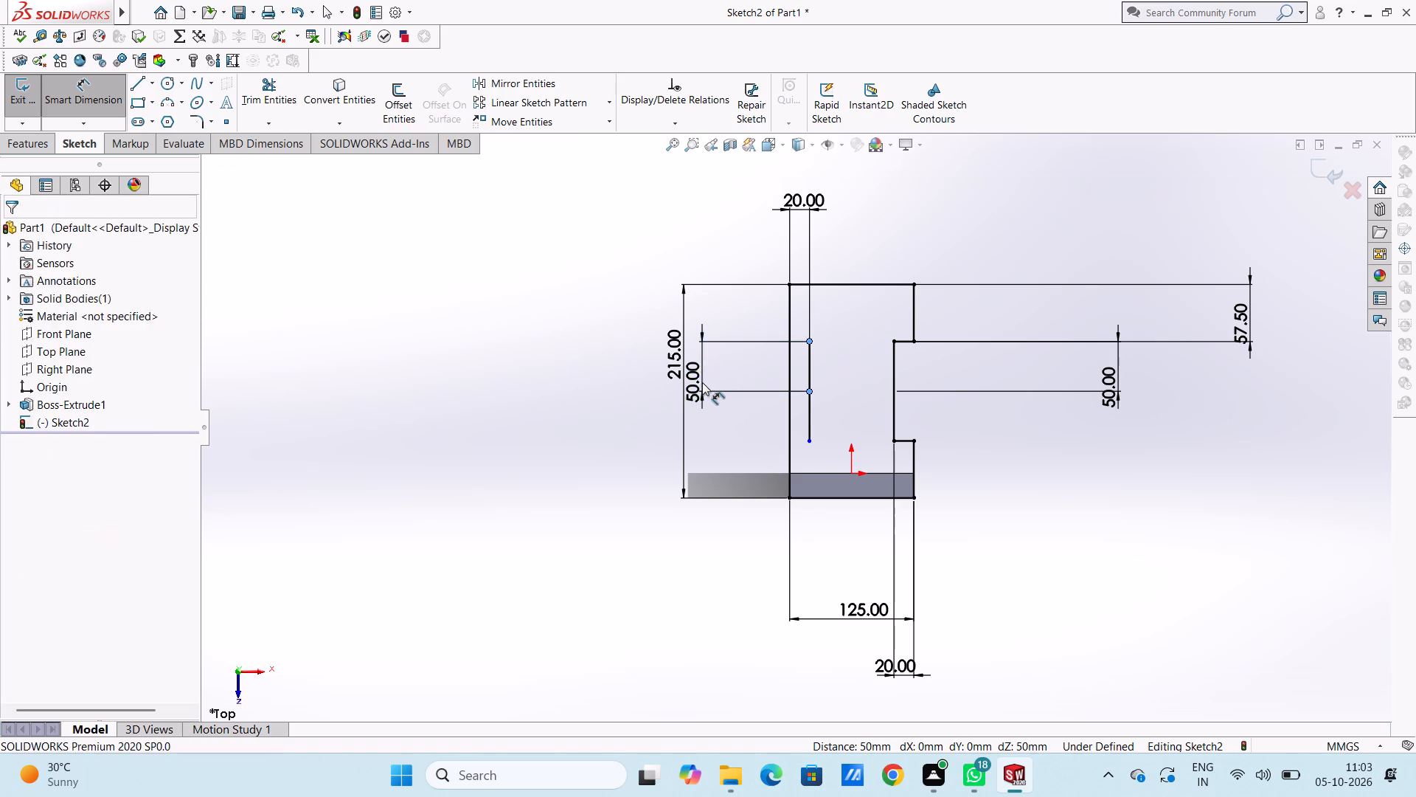
pyautogui.click(640, 354)
pyautogui.click(622, 372)
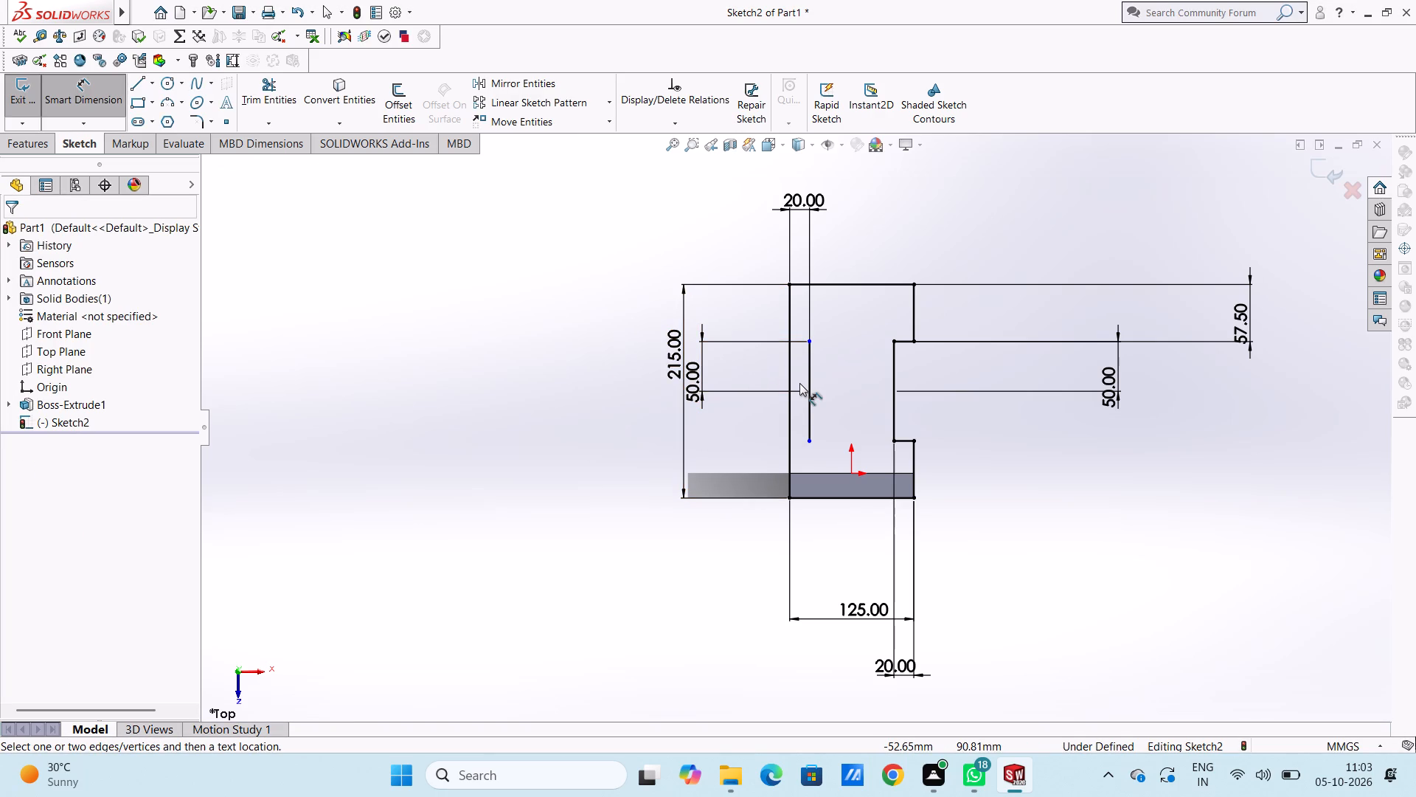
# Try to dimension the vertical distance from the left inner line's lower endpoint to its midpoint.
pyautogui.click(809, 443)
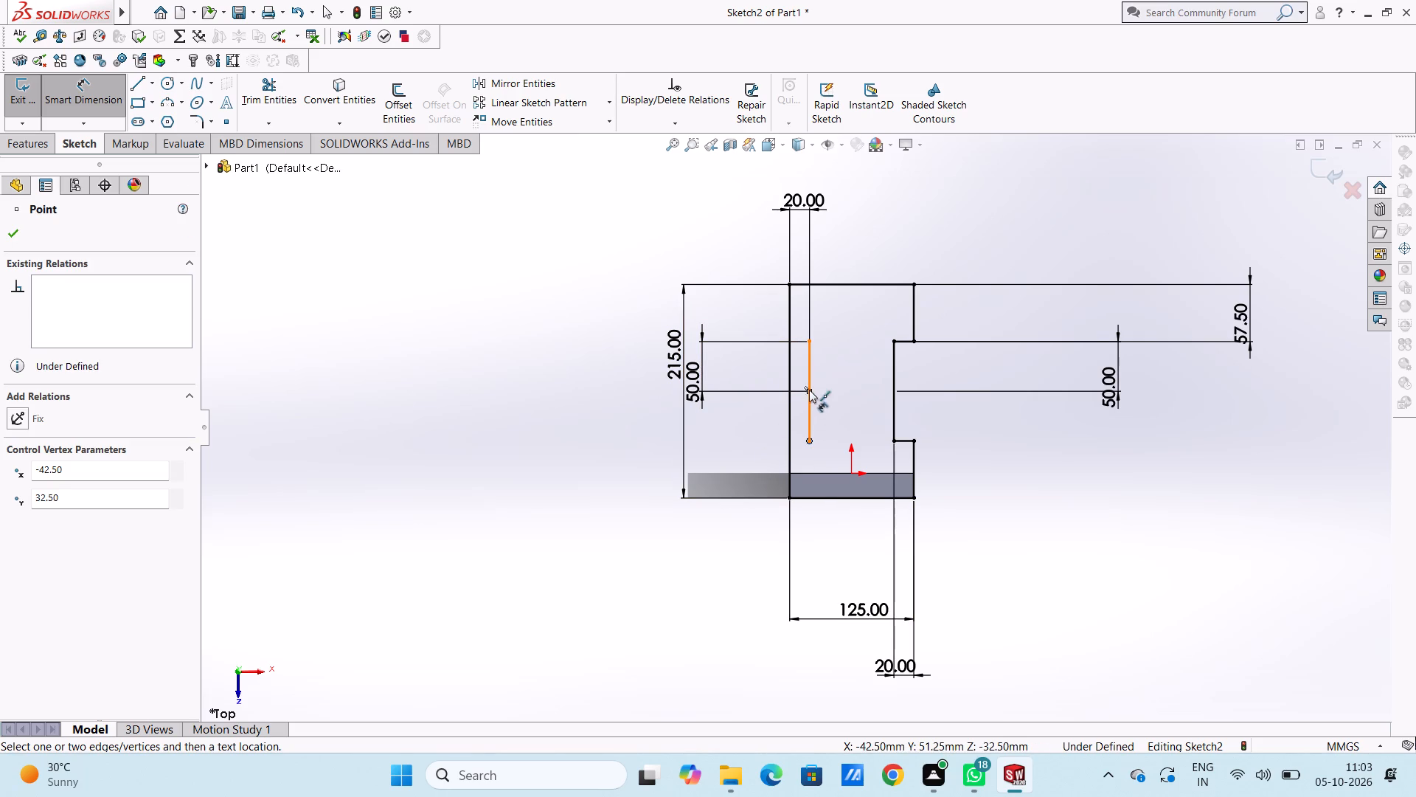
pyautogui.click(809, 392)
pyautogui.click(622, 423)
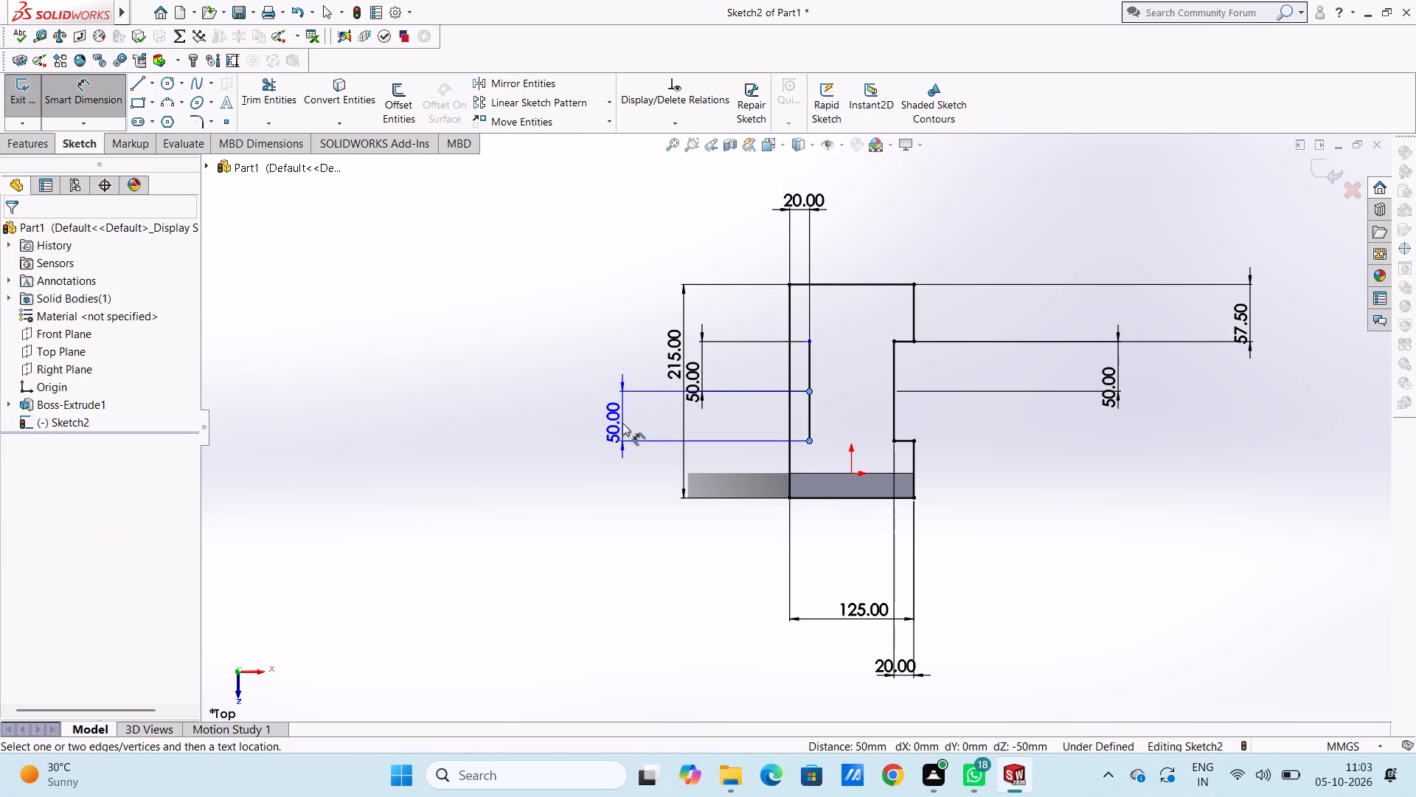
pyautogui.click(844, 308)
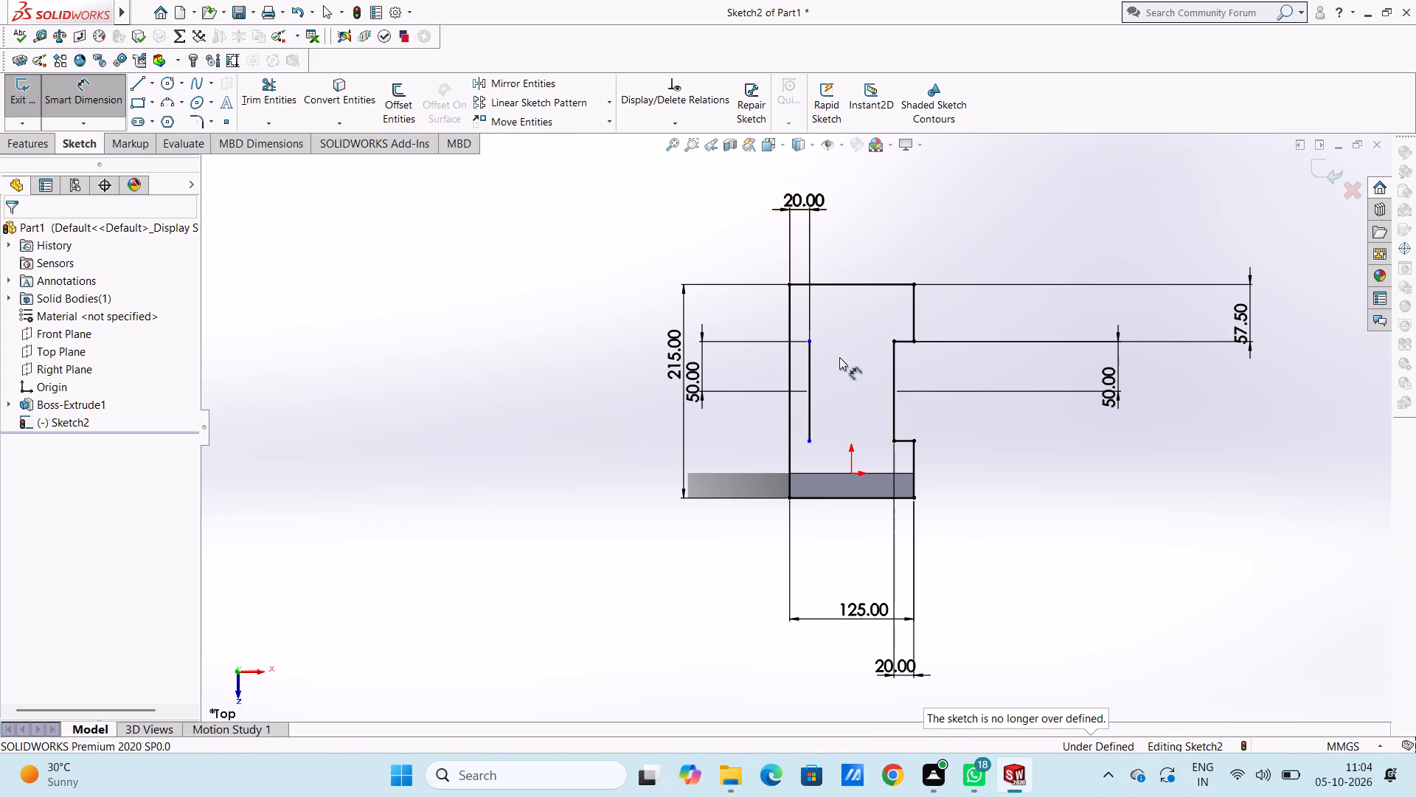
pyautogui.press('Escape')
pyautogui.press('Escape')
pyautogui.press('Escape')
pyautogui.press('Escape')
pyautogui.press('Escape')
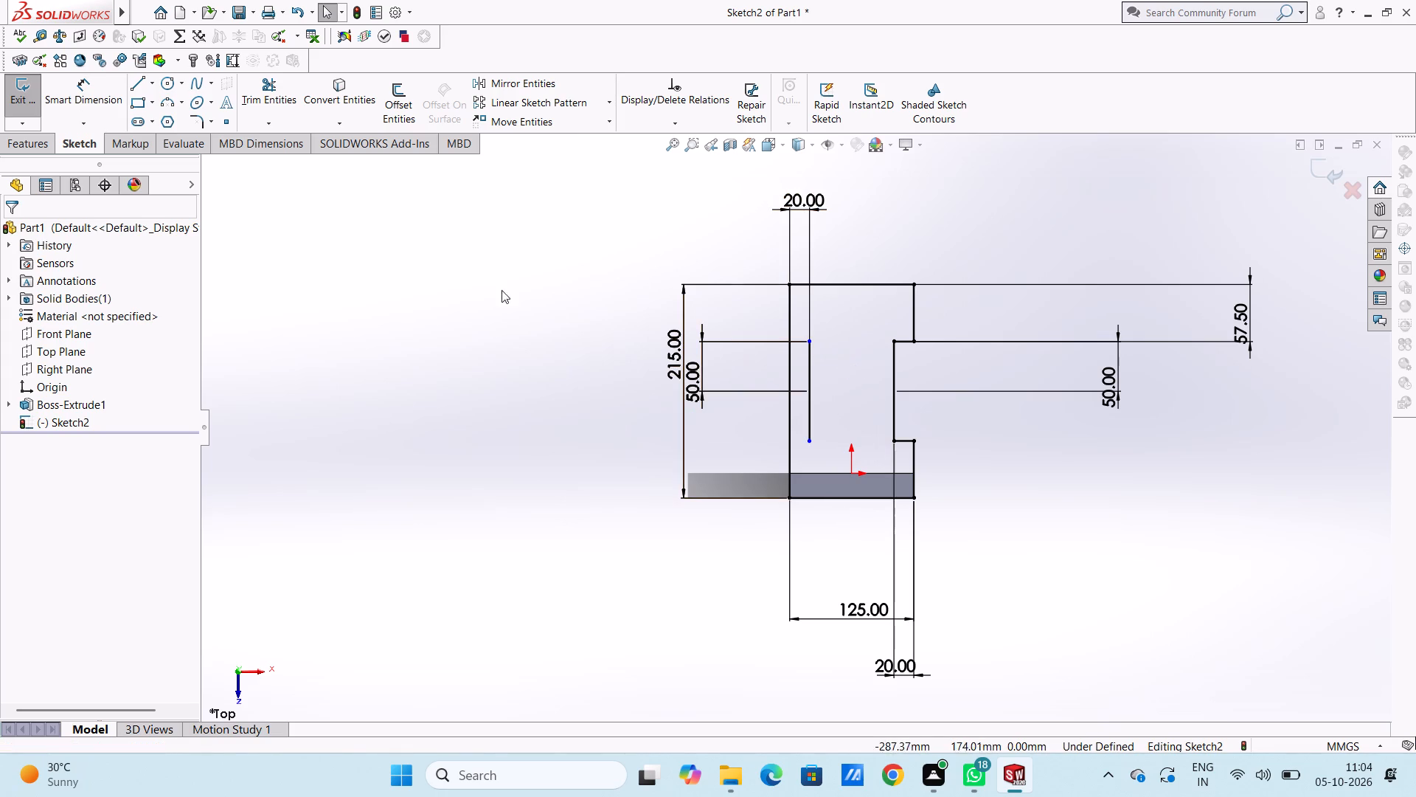
# Draw connected lines from the left inner line's upper endpoint along the rectangle's left side and back to its lower endpoint.
pyautogui.click(135, 89)
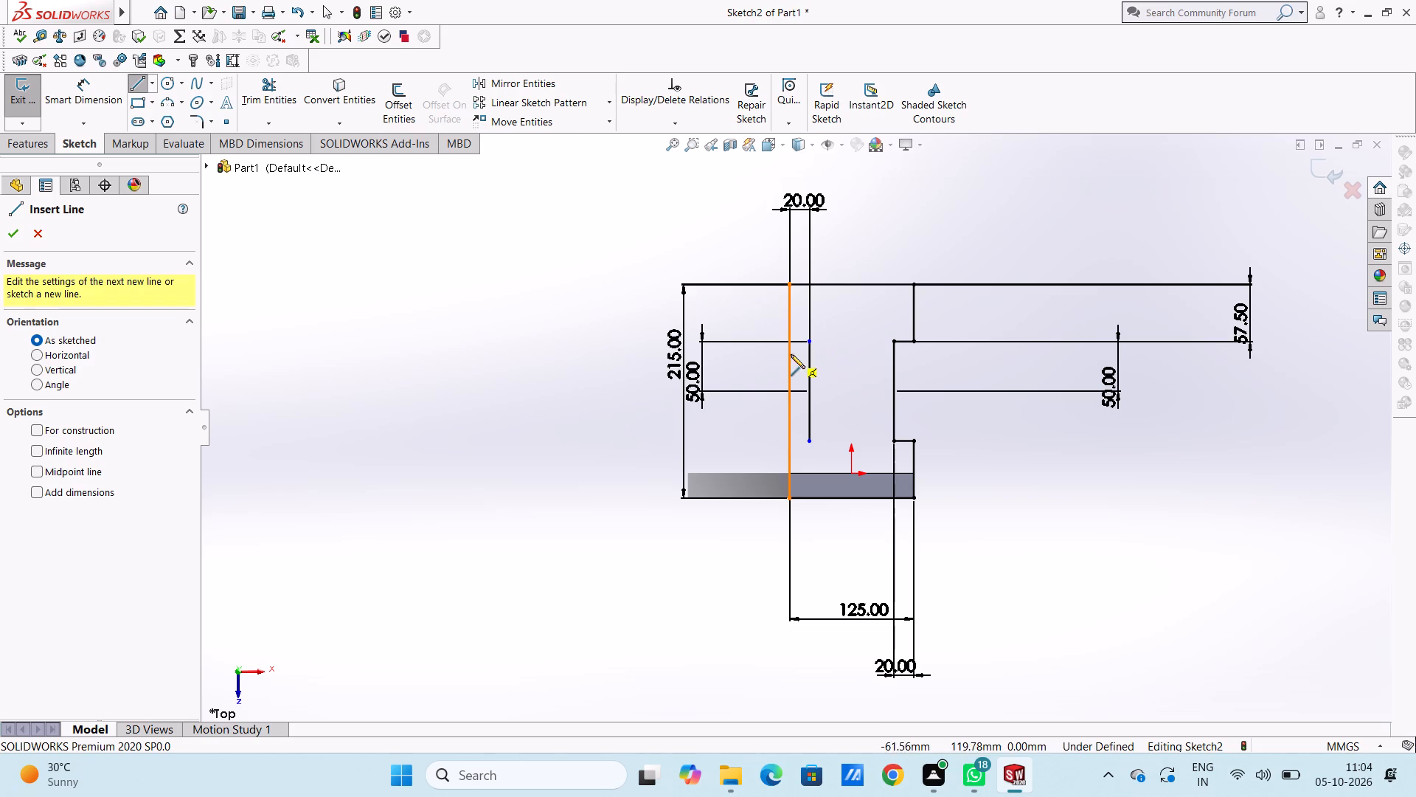
pyautogui.click(808, 340)
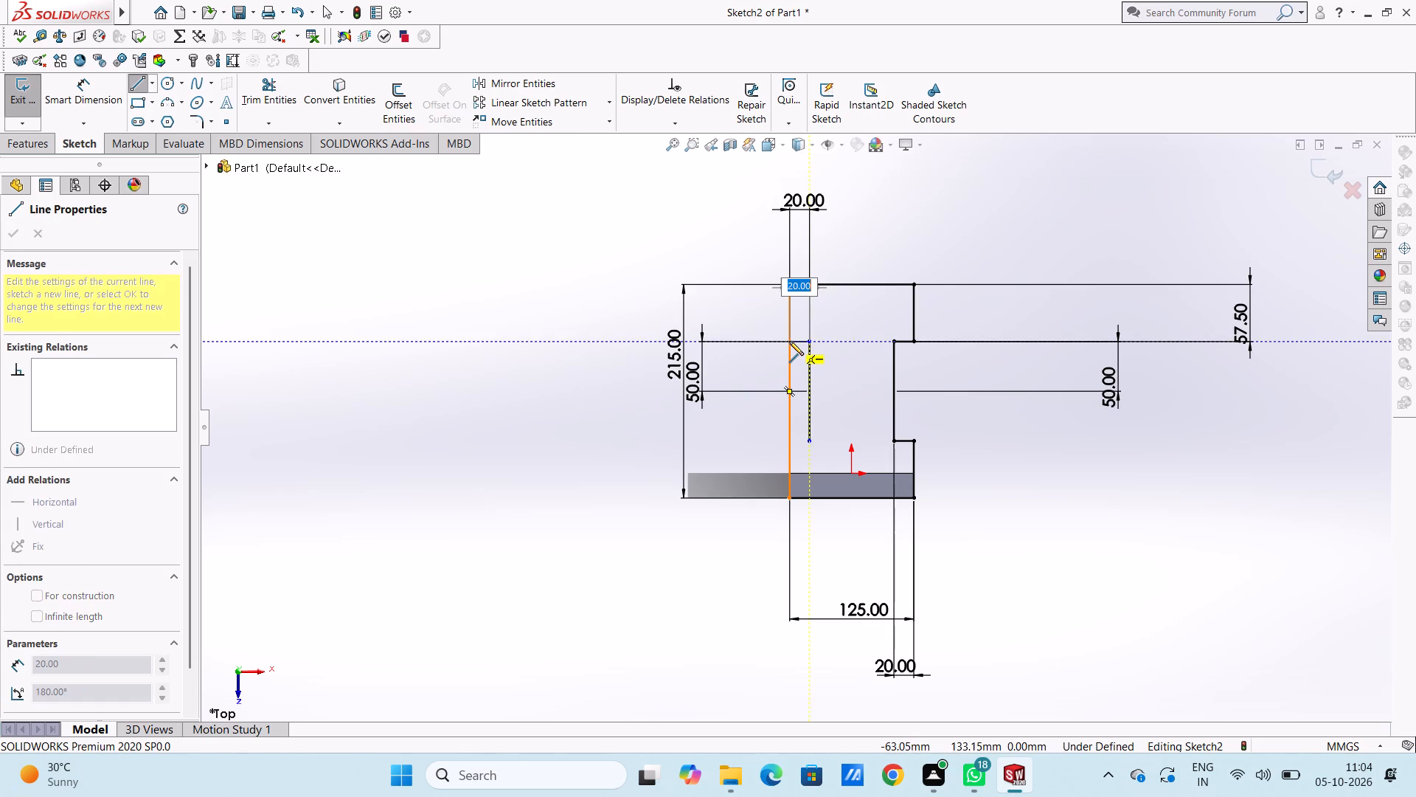
pyautogui.click(789, 341)
pyautogui.click(789, 439)
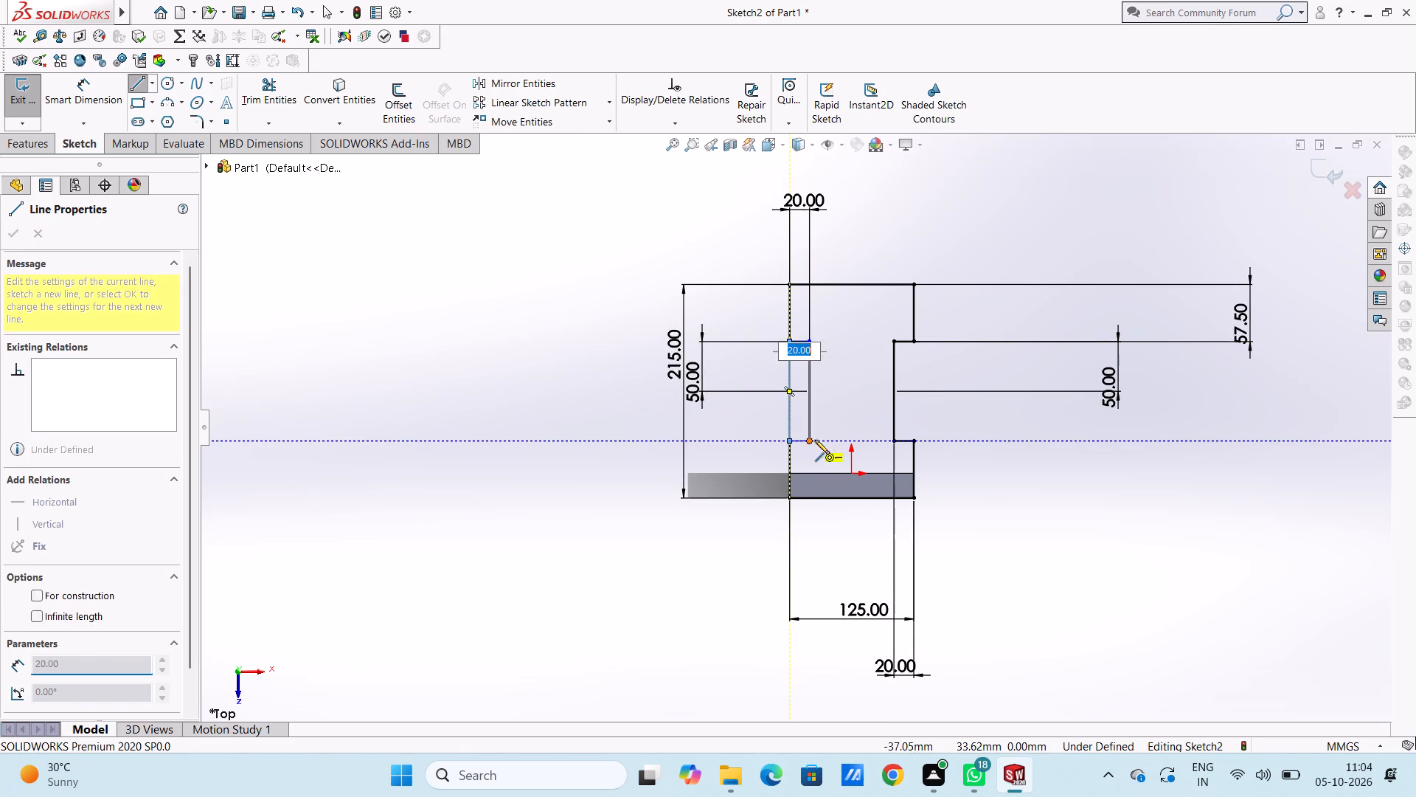
pyautogui.click(808, 441)
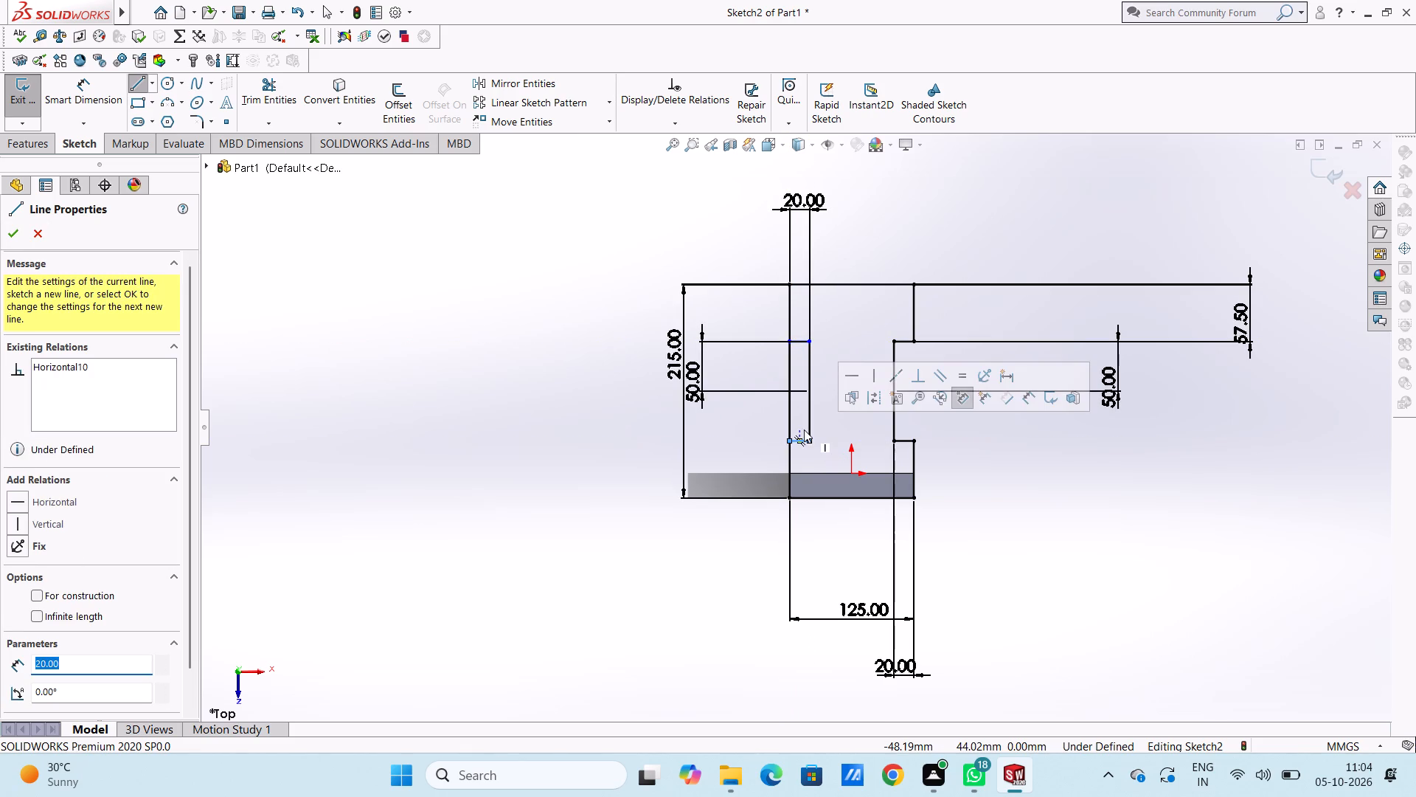
pyautogui.press('Escape')
pyautogui.press('Escape')
pyautogui.press('Escape')
pyautogui.press('Escape')
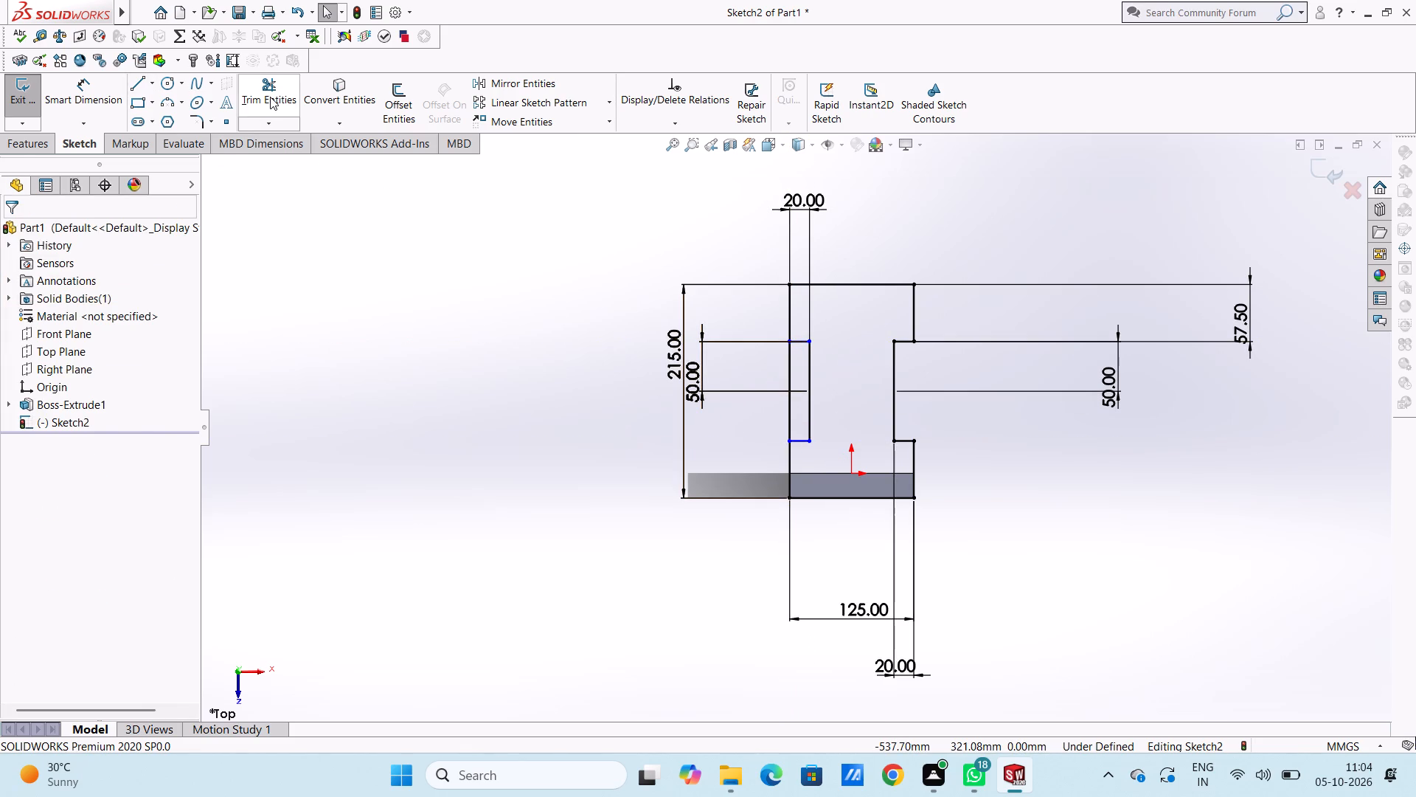
# Trim the segment of the rectangle's left side between the two short horizontal lines to open the left notch.
pyautogui.click(270, 97)
pyautogui.click(788, 359)
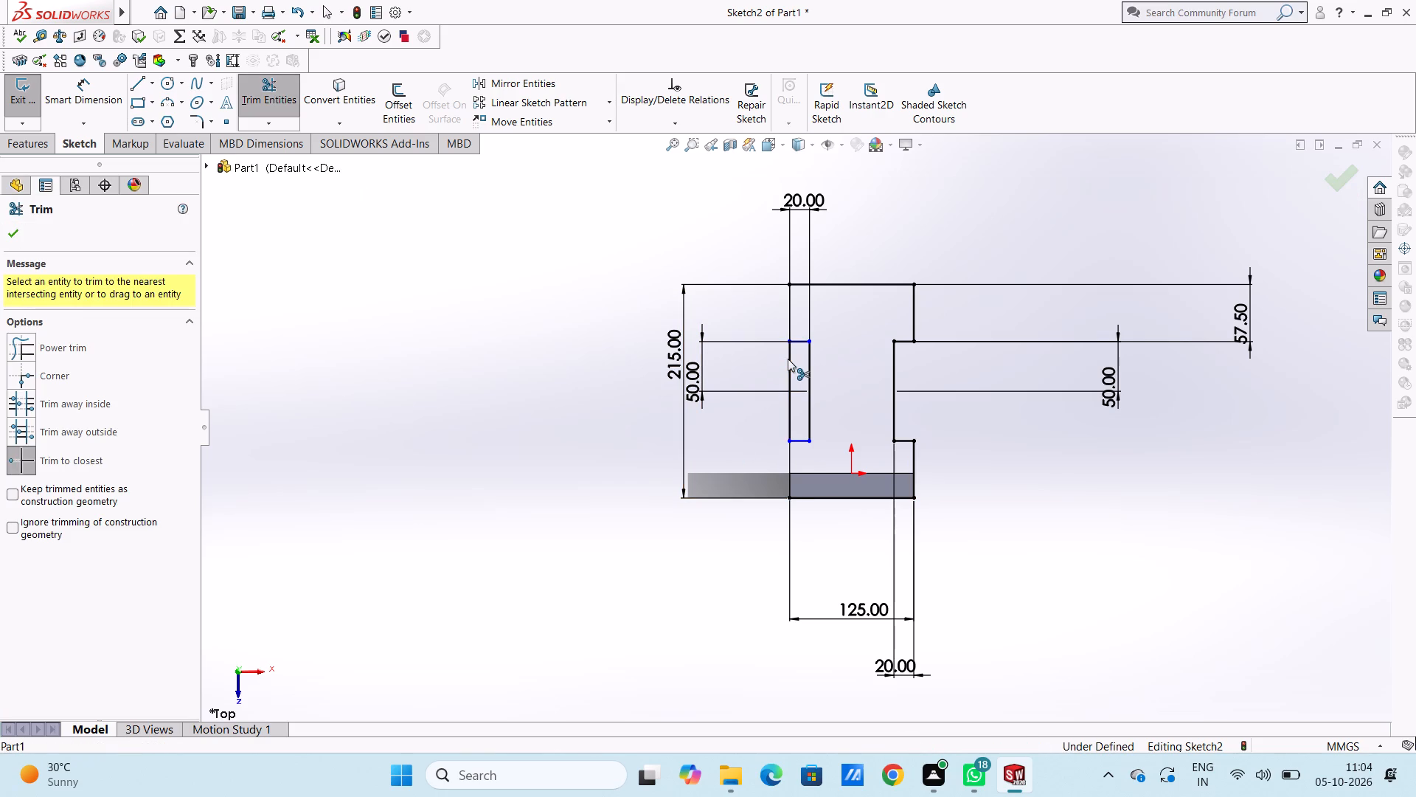
pyautogui.tripleClick(788, 359)
pyautogui.click(788, 359)
pyautogui.click(789, 367)
pyautogui.doubleClick(787, 385)
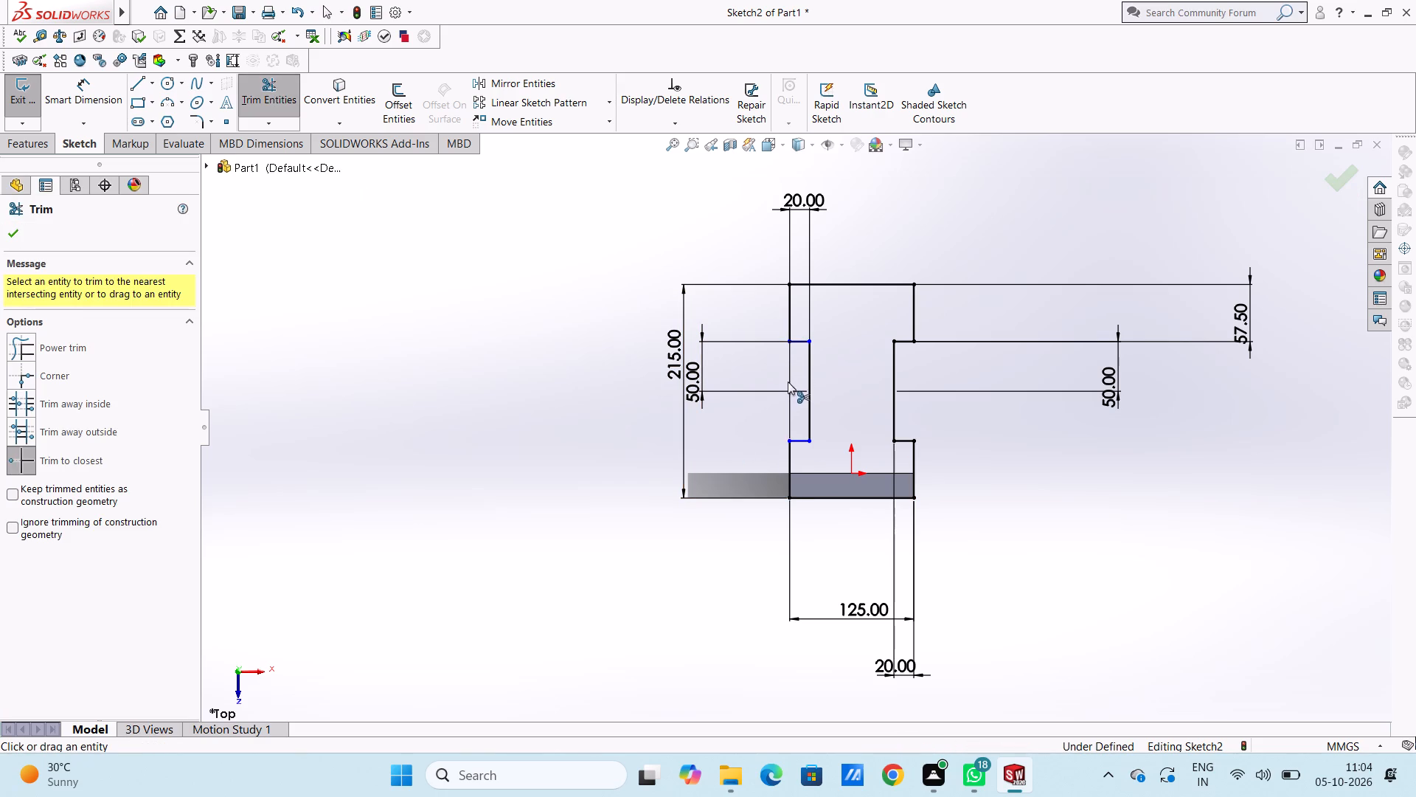
pyautogui.press('Escape')
pyautogui.press('Escape')
pyautogui.press('Escape')
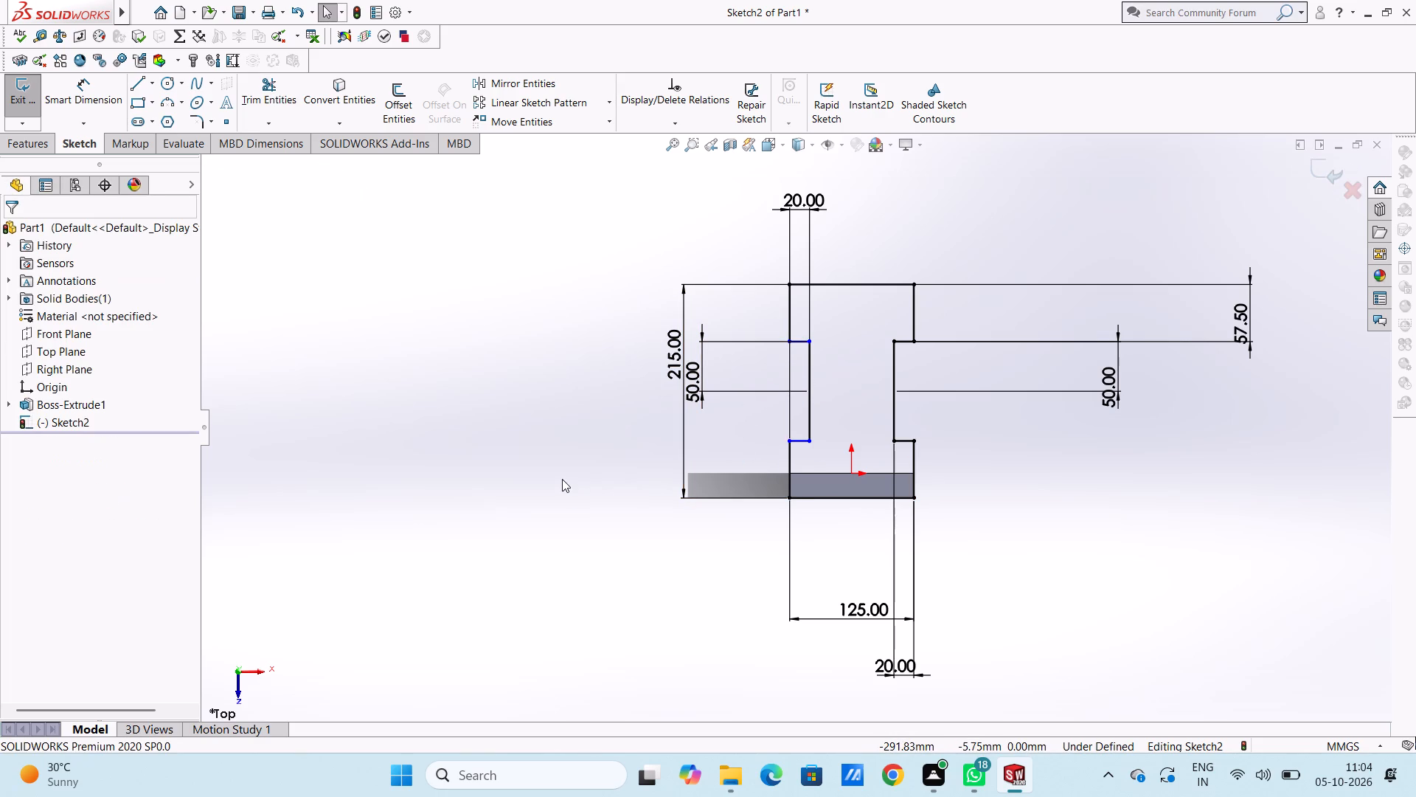
pyautogui.press('Escape')
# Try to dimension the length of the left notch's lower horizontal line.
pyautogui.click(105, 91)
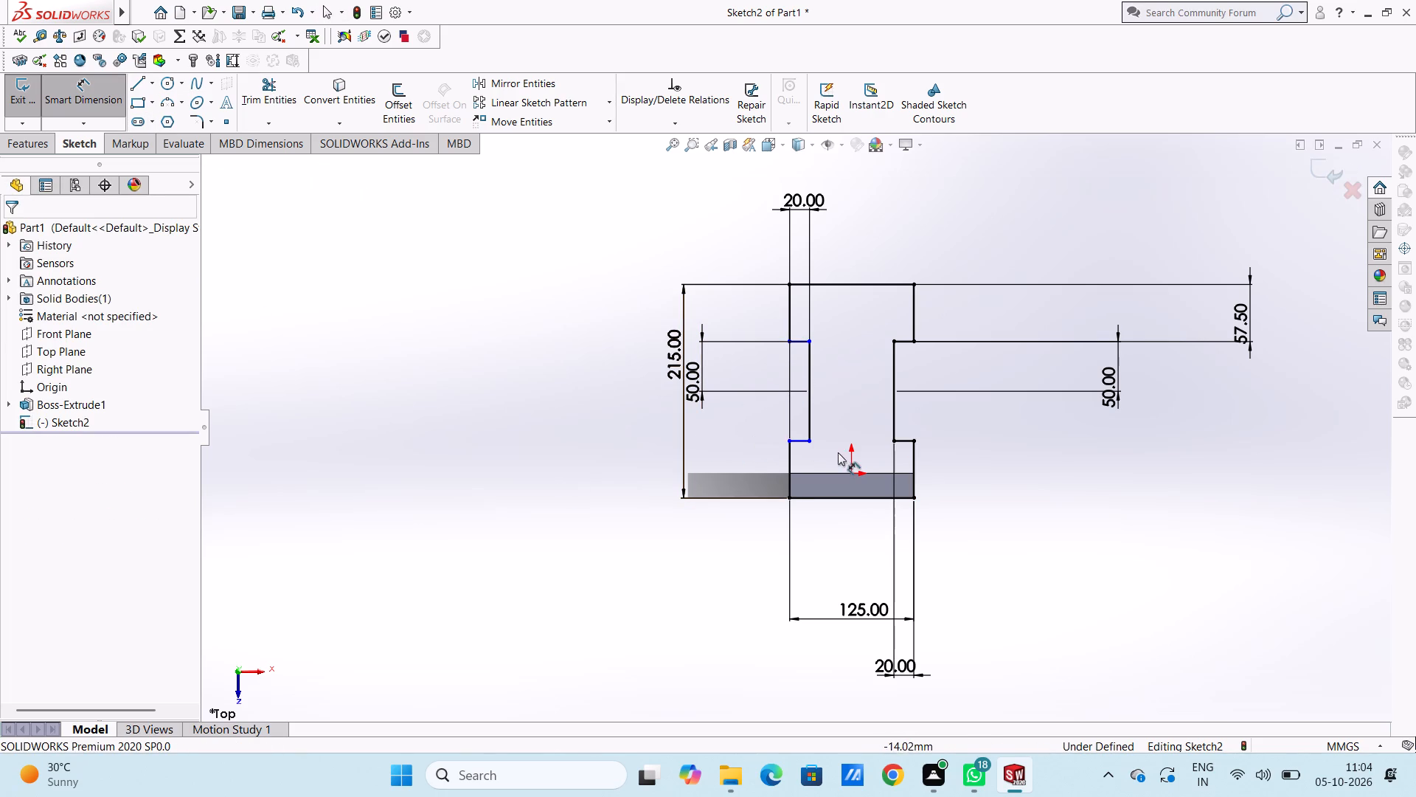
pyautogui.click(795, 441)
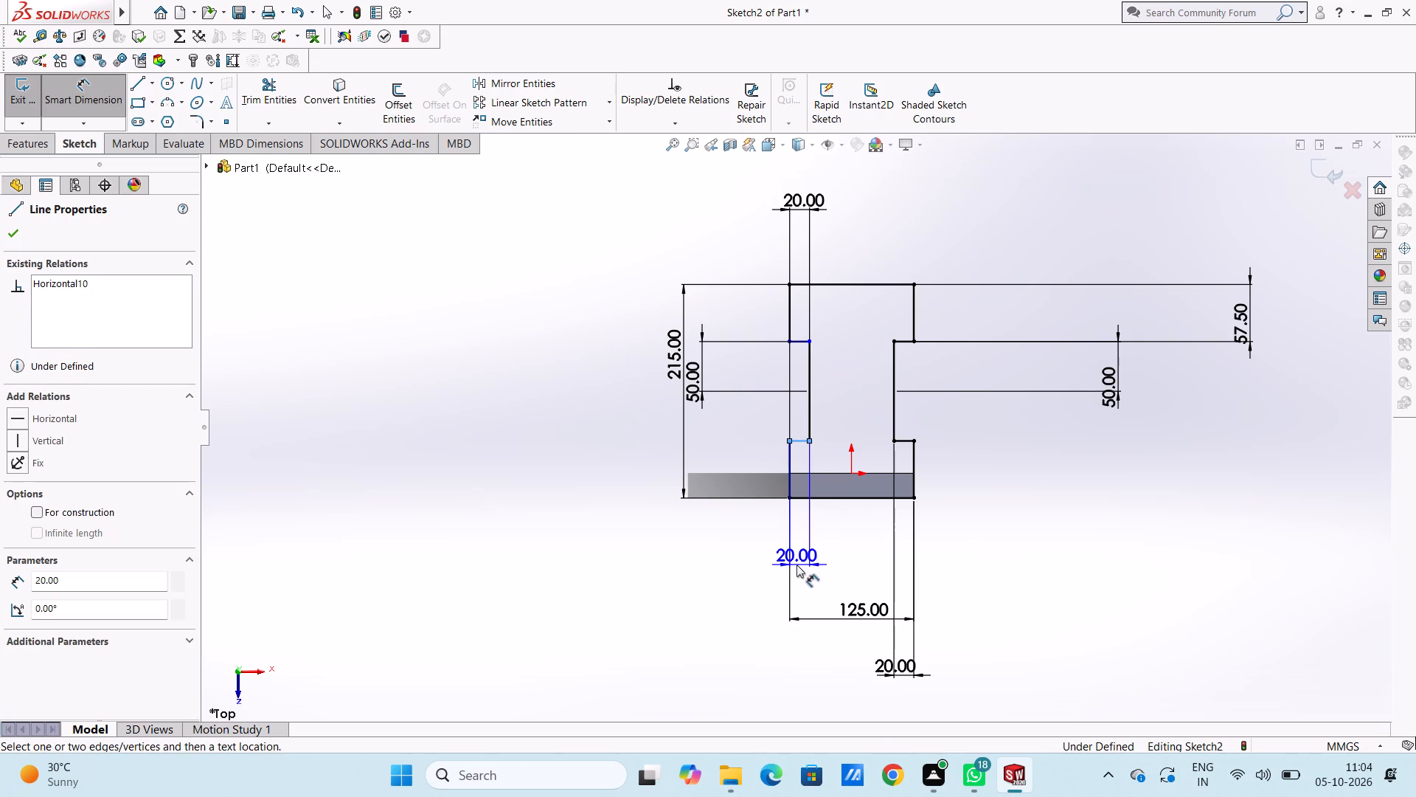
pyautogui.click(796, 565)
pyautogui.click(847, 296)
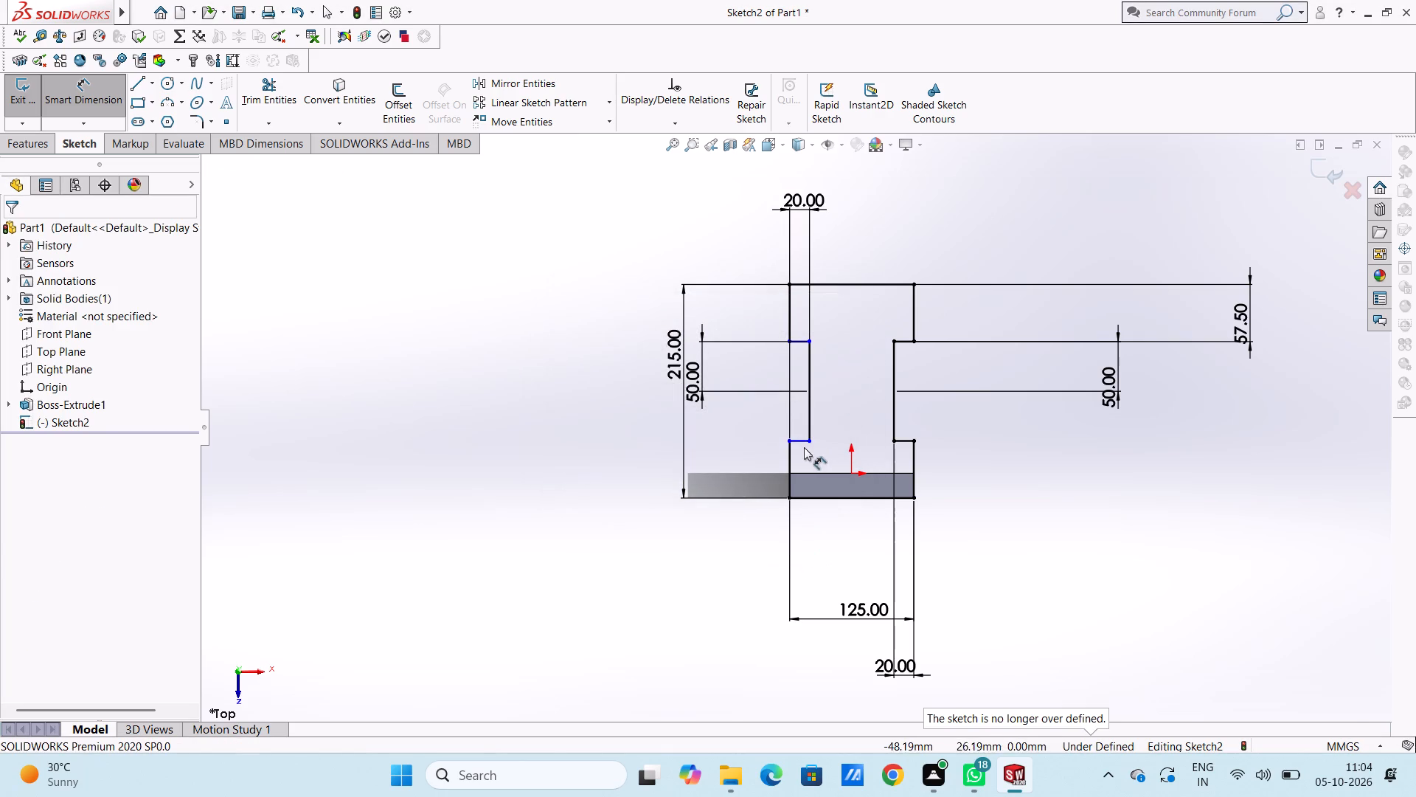
# Dimension the vertical distance between the left notch's lower horizontal line and the profile's bottom edge.
pyautogui.click(803, 444)
pyautogui.click(807, 497)
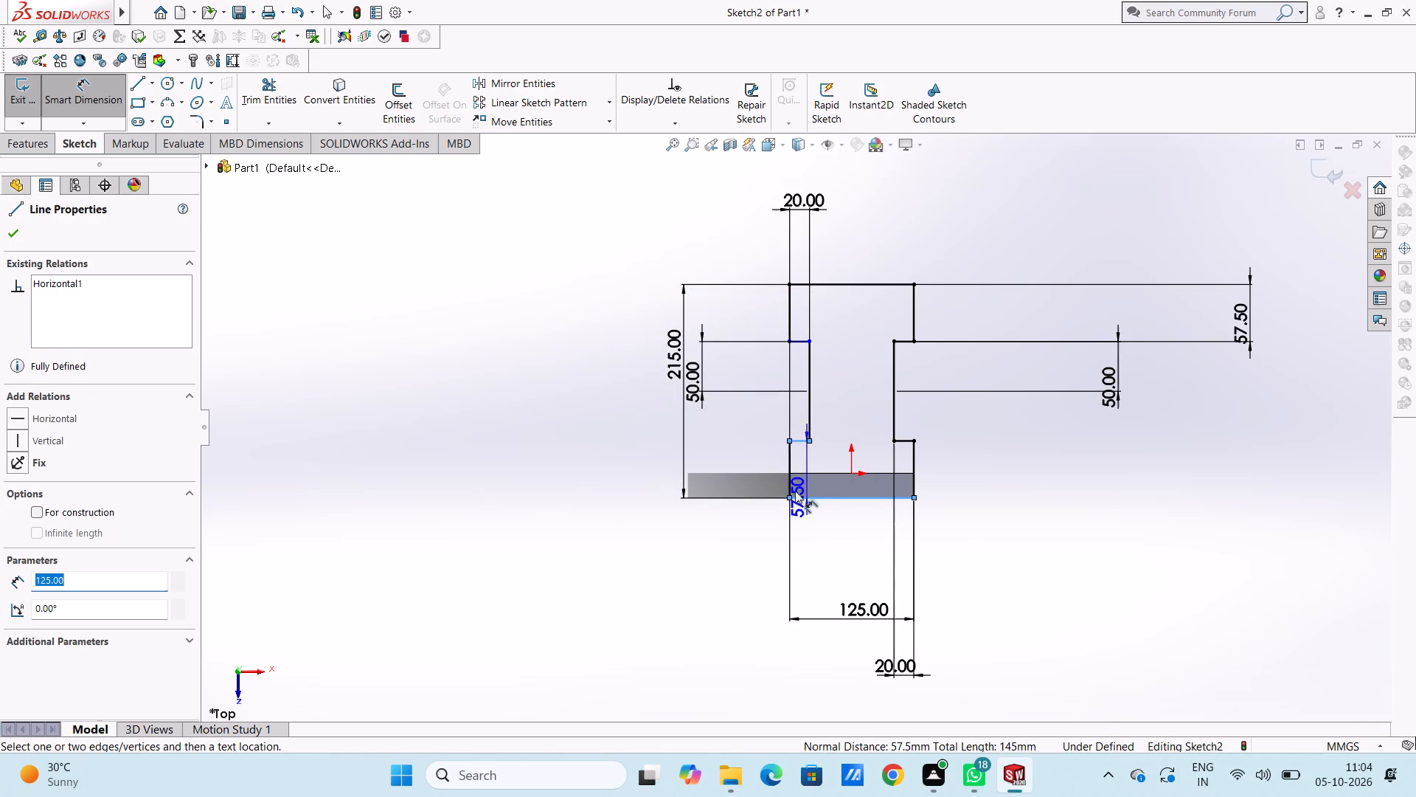
pyautogui.click(539, 479)
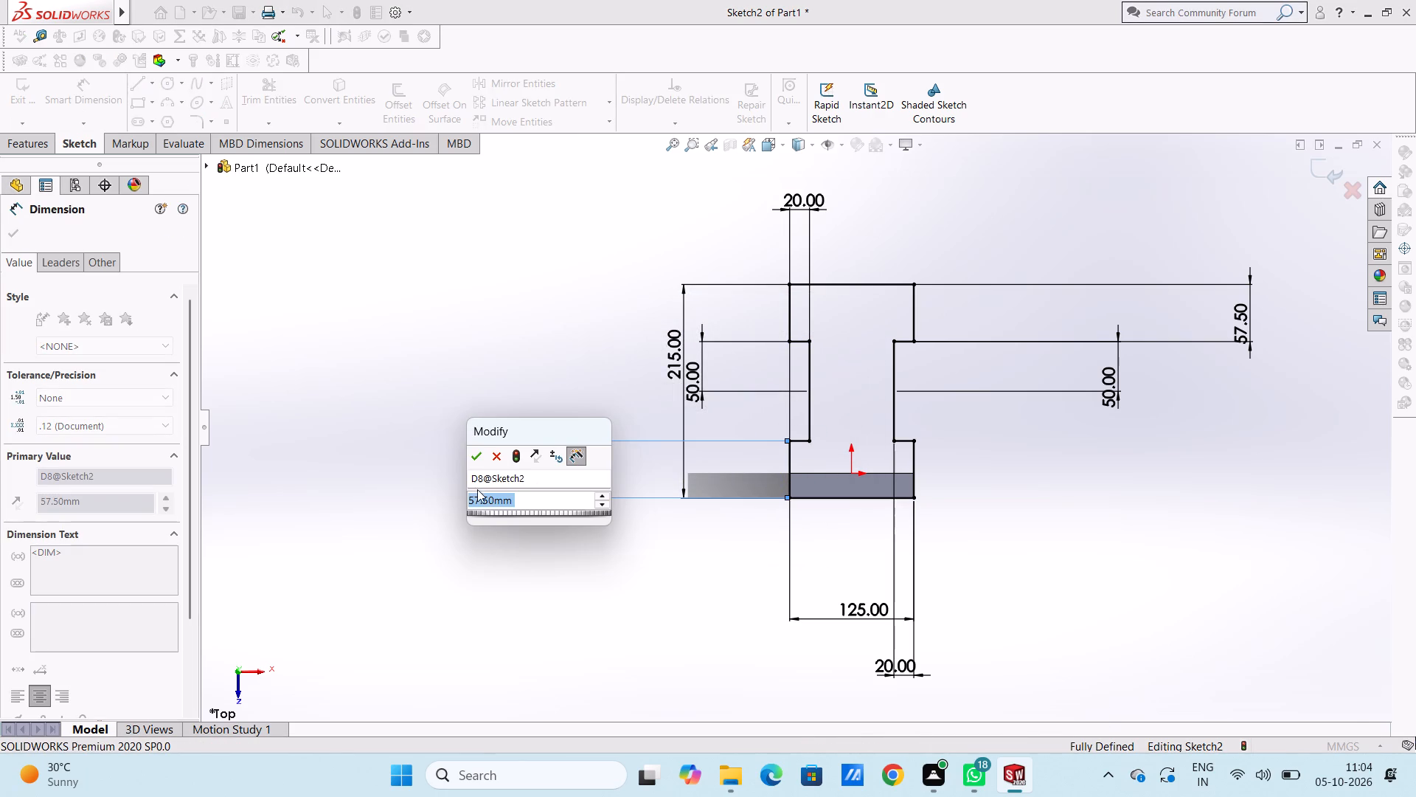
pyautogui.click(474, 459)
pyautogui.click(460, 441)
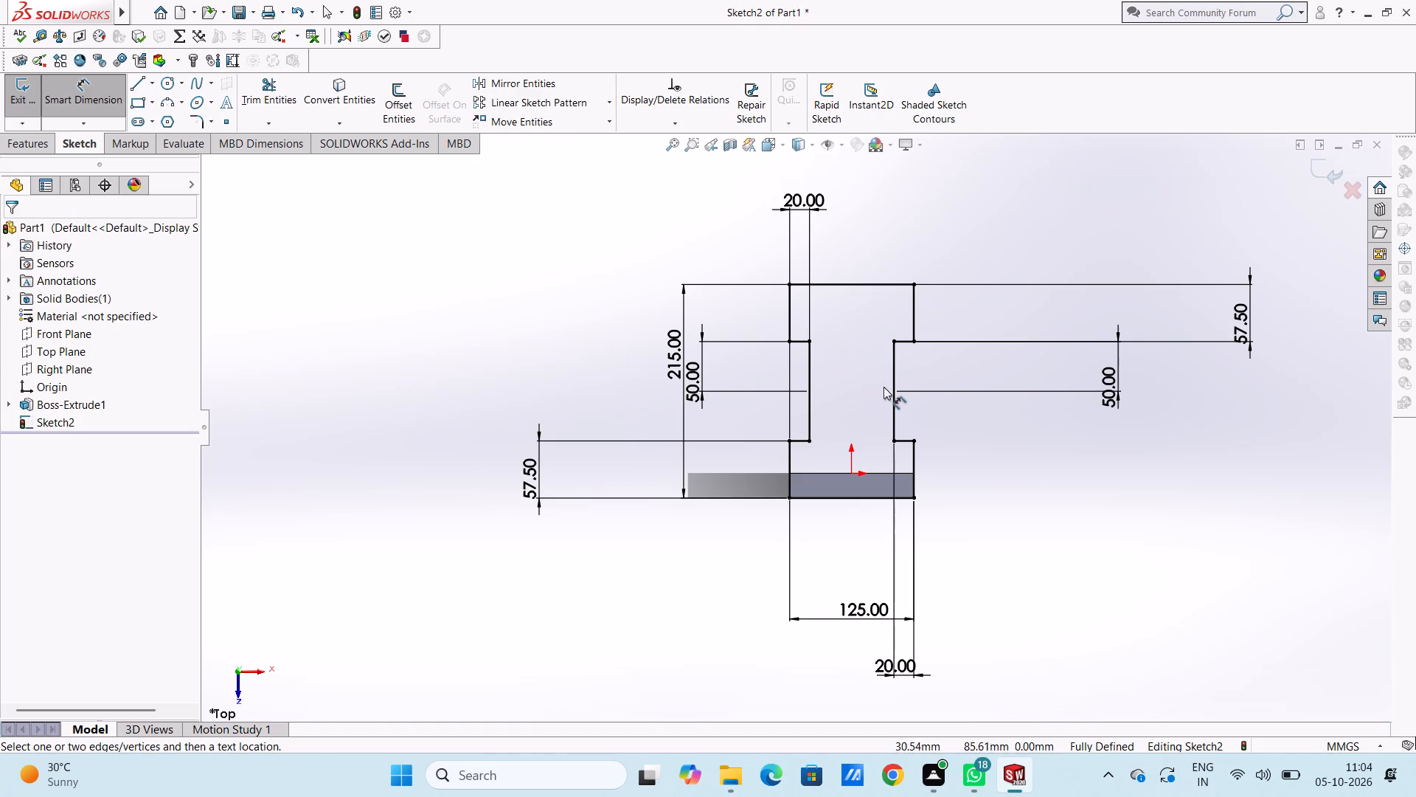
pyautogui.press('Escape')
pyautogui.press('Escape')
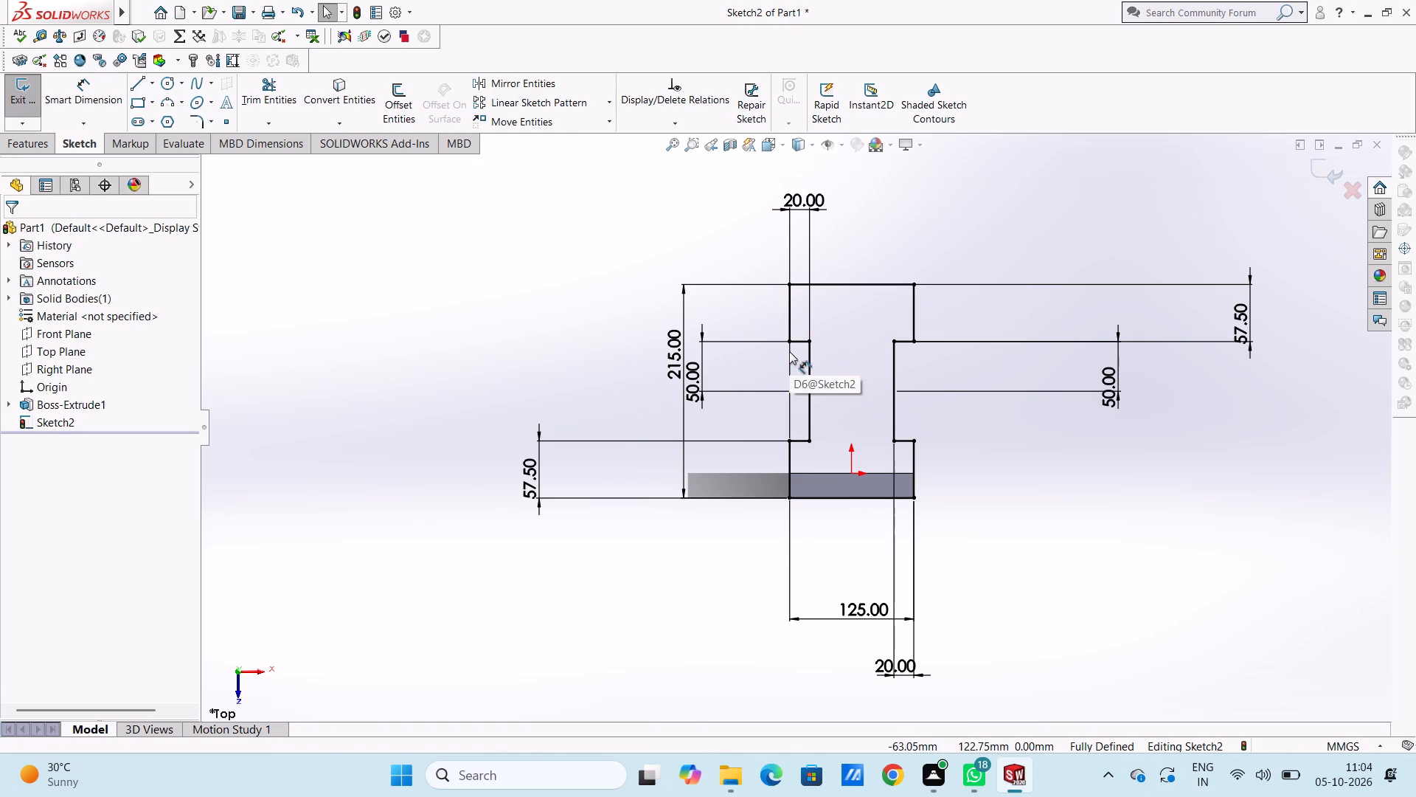
# Apply 15 mm sketch fillets to the four inner corners of the left and right notches.
pyautogui.click(200, 118)
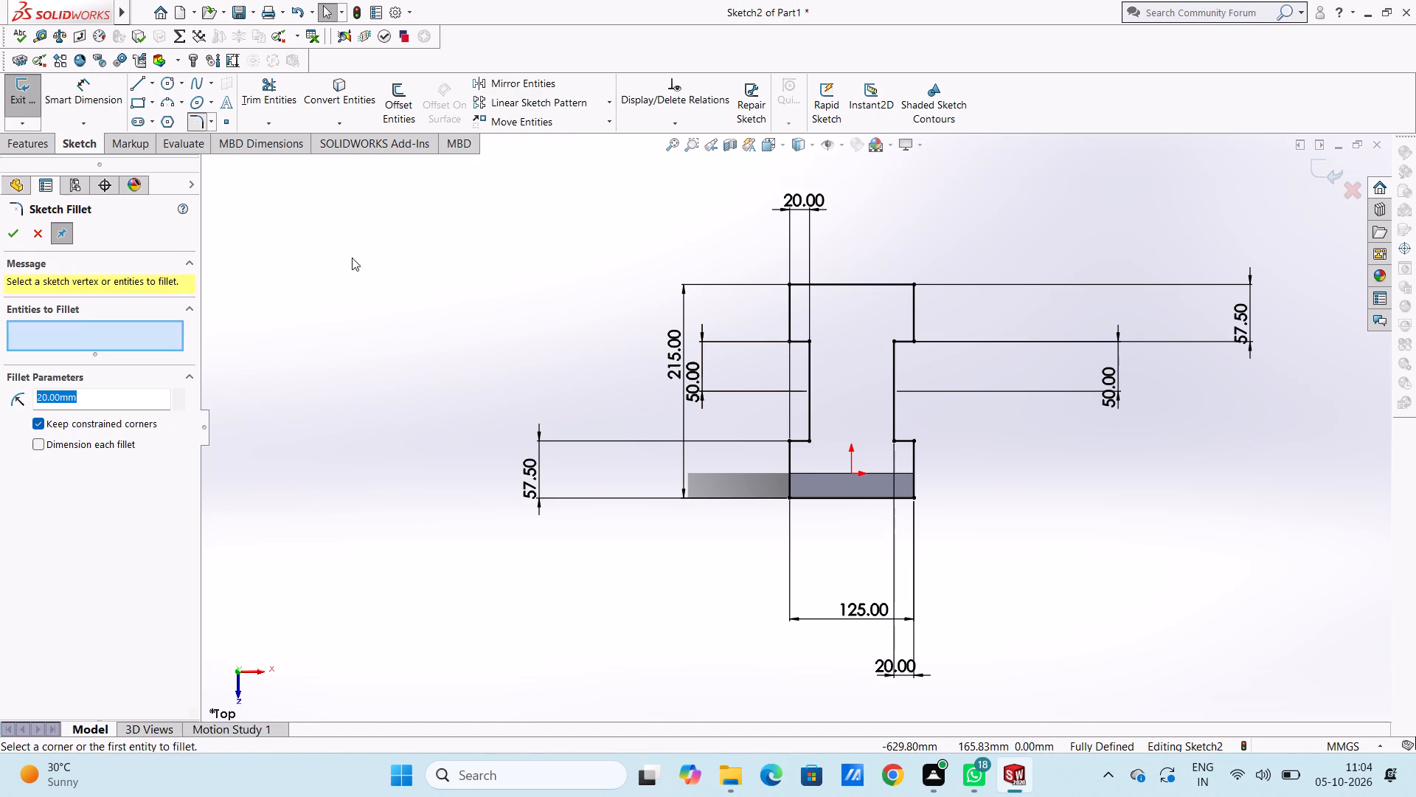
pyautogui.write('15')
pyautogui.press('Return')
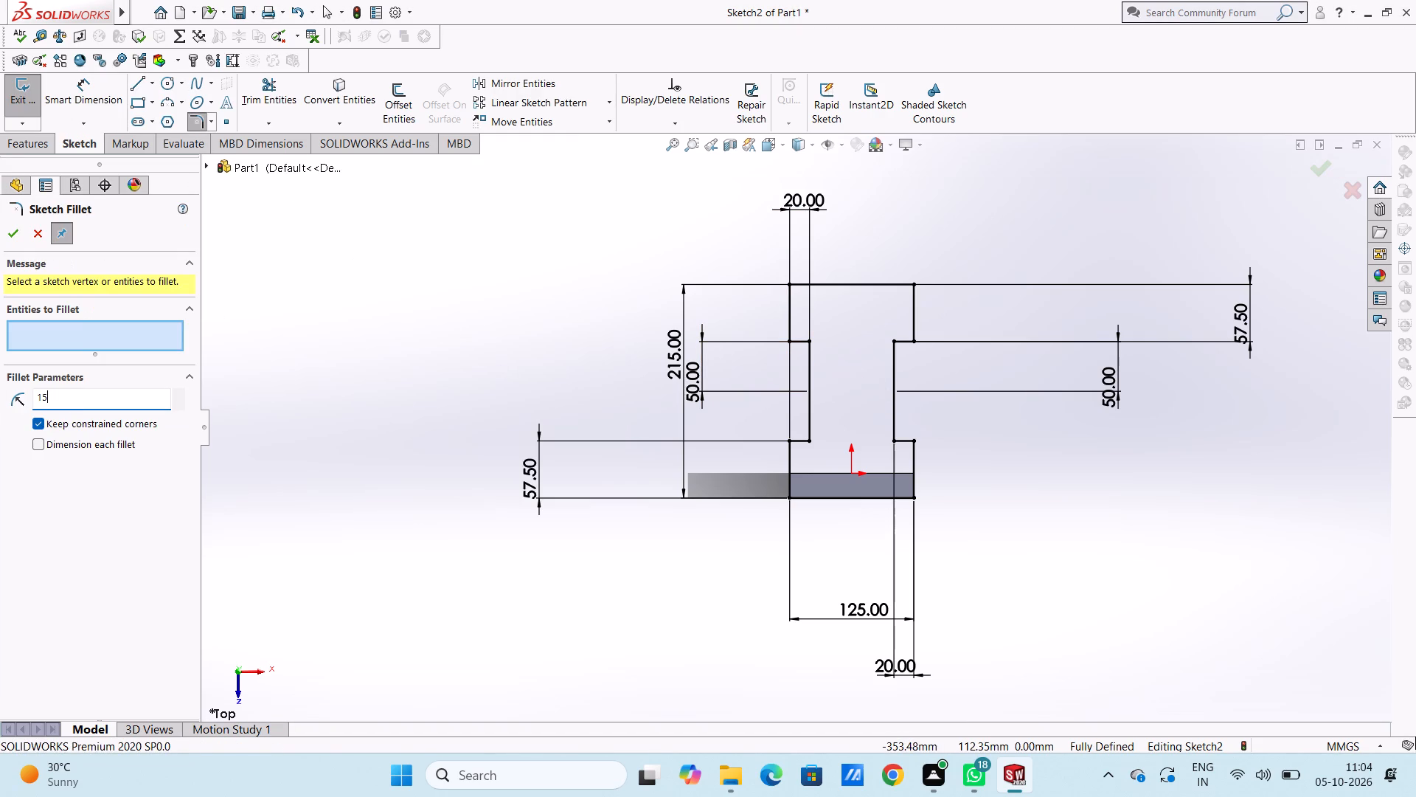
pyautogui.click(809, 342)
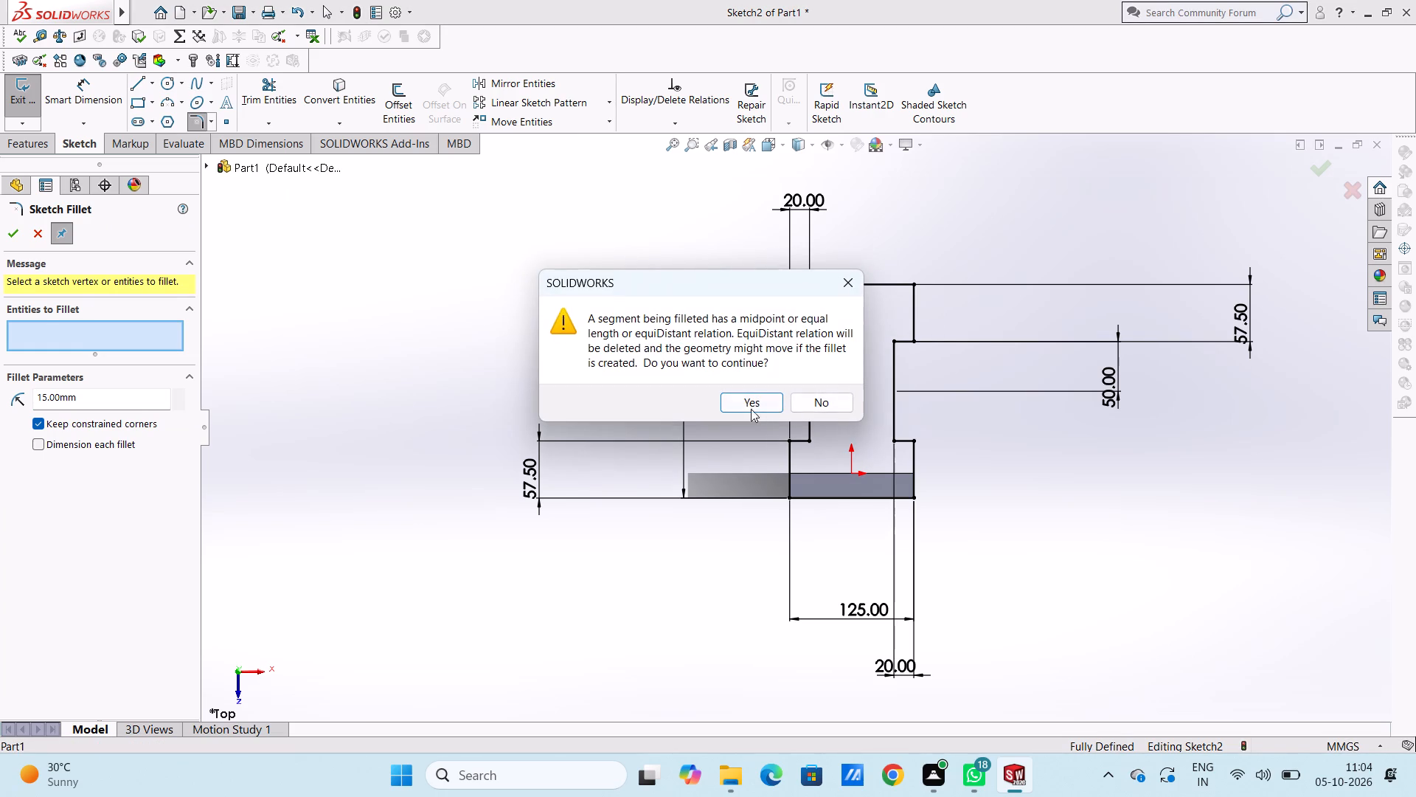
pyautogui.click(750, 403)
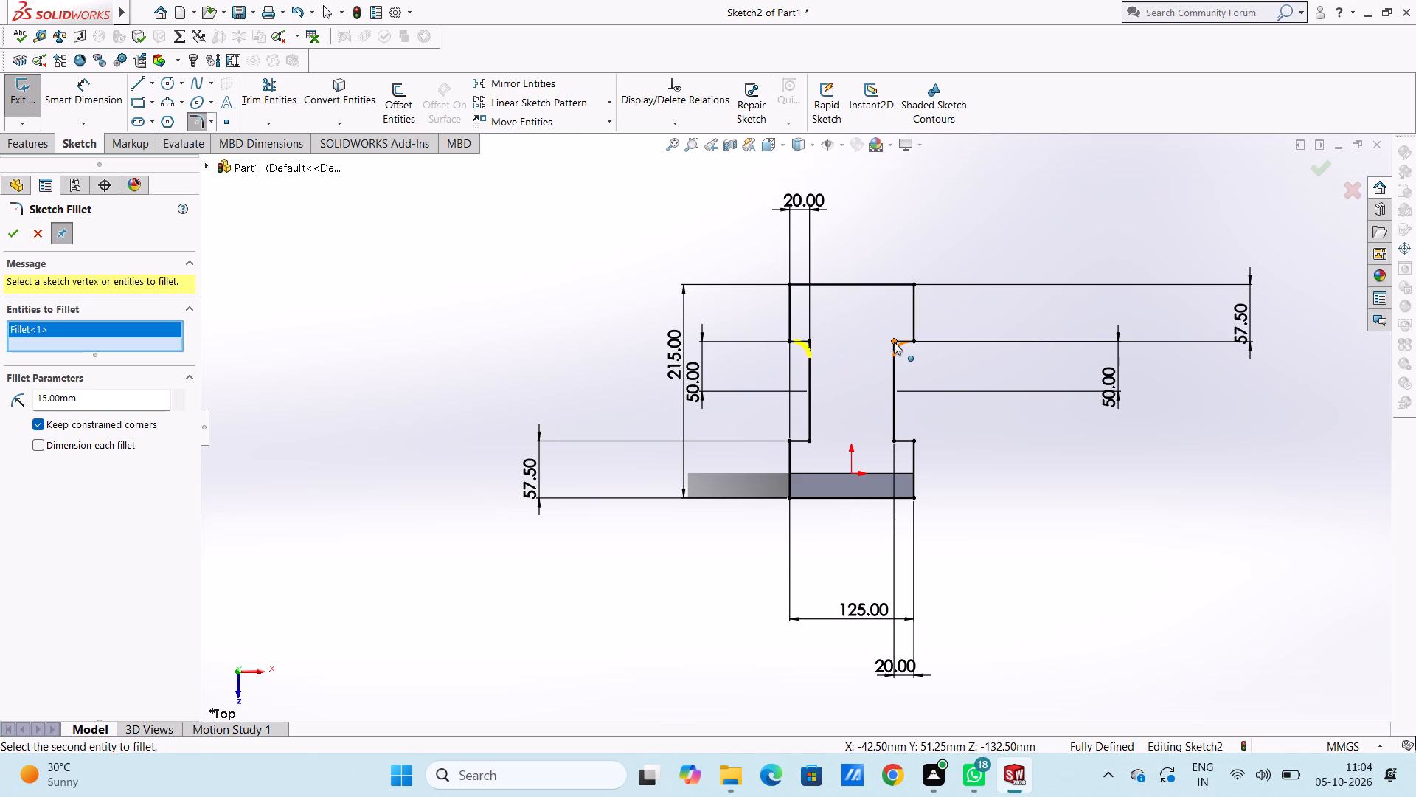
pyautogui.click(894, 342)
pyautogui.click(763, 410)
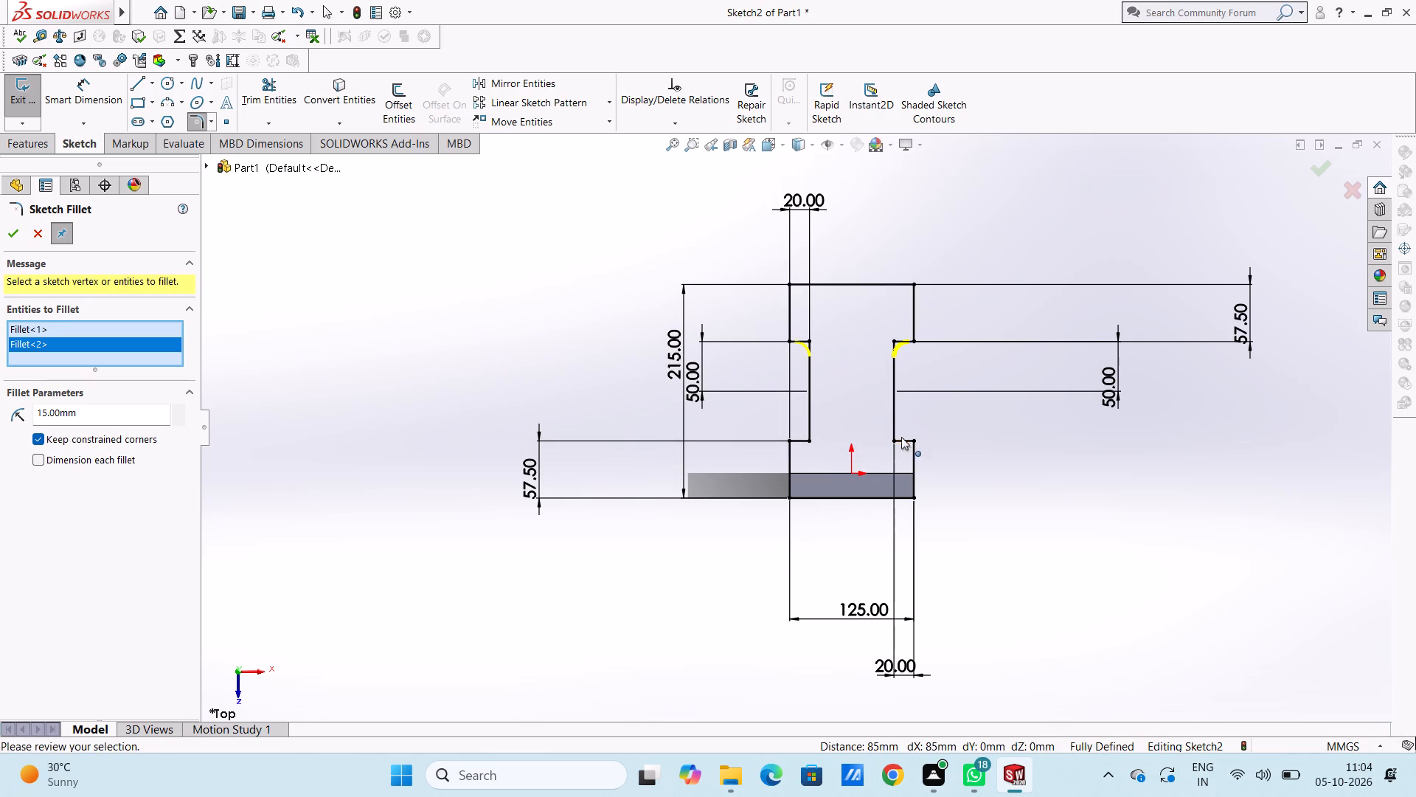
pyautogui.click(892, 441)
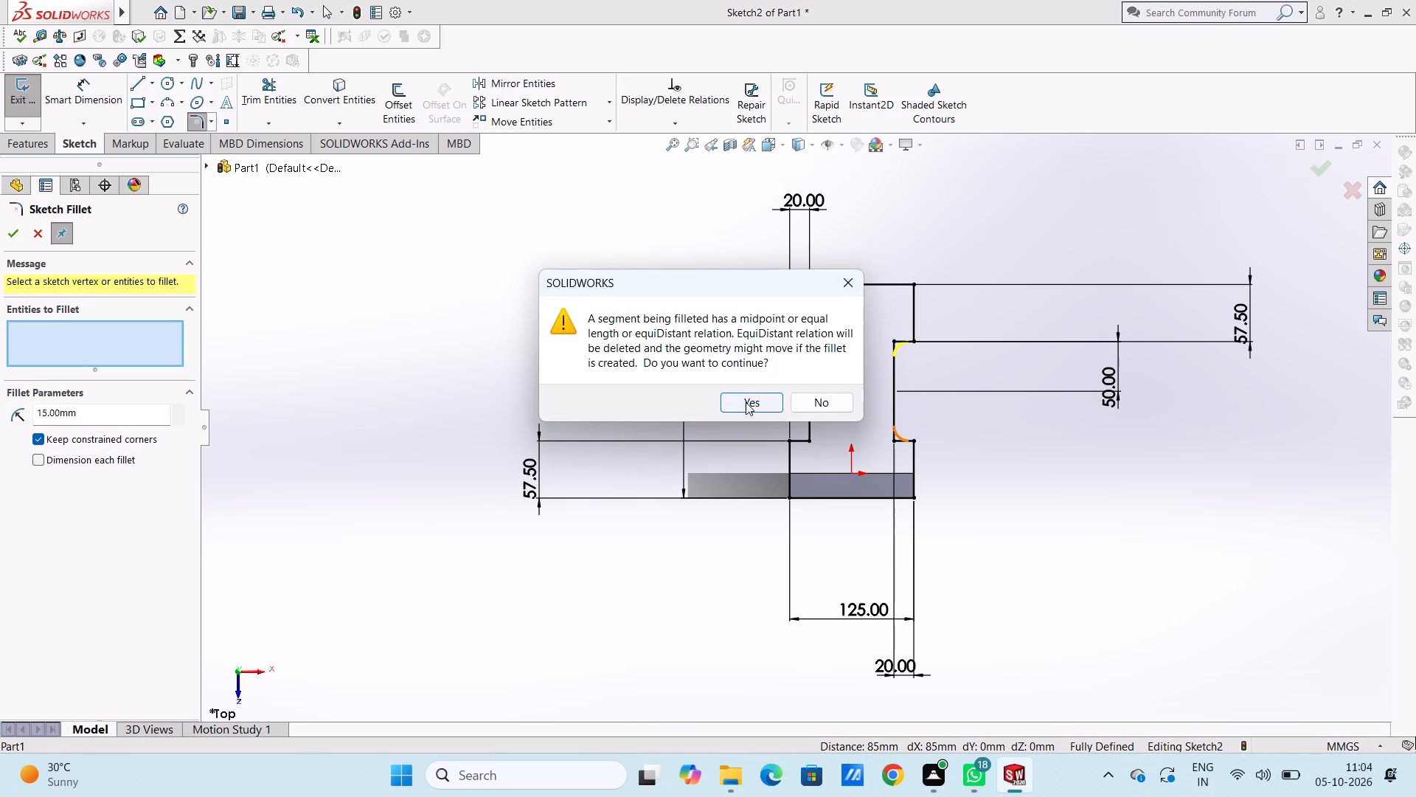
pyautogui.click(746, 401)
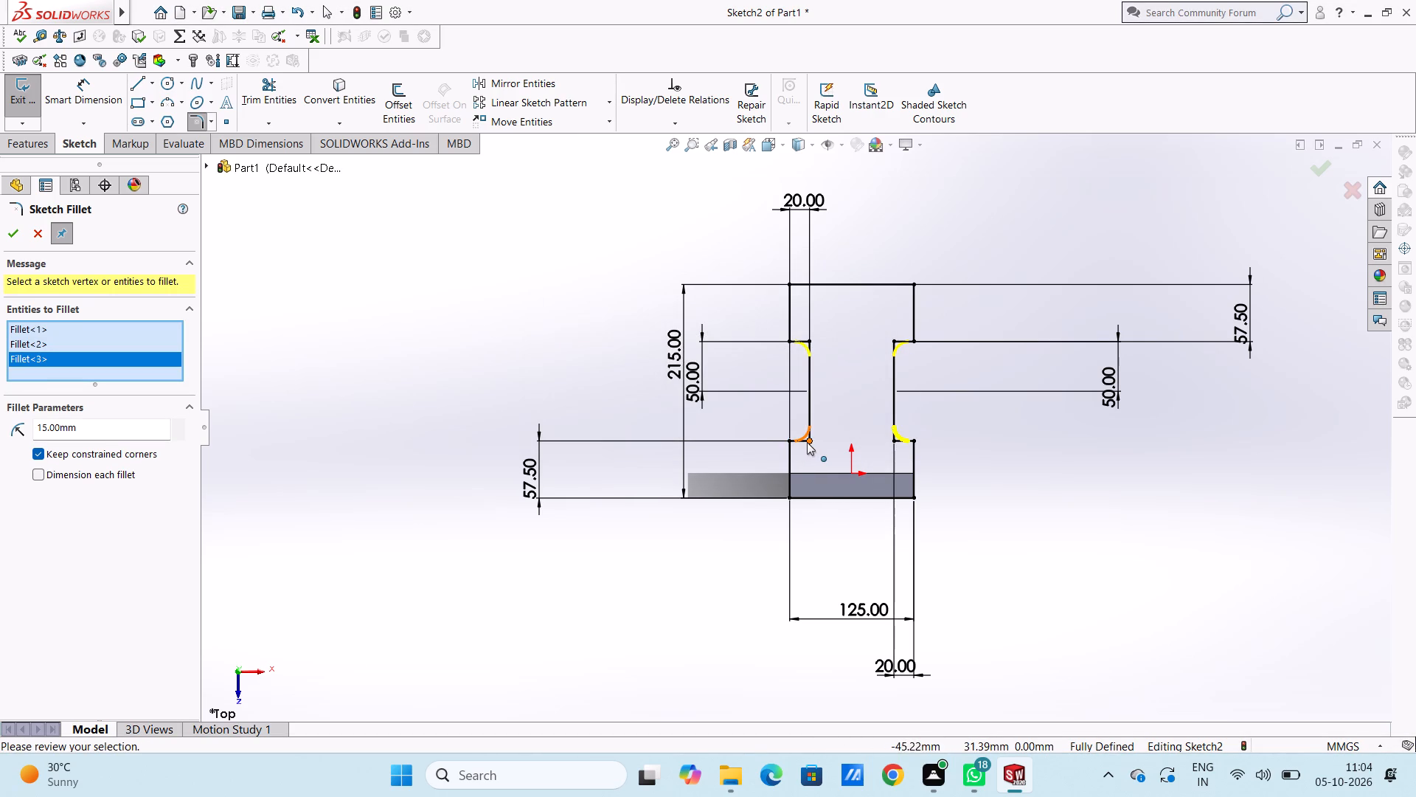
pyautogui.click(808, 441)
pyautogui.click(766, 402)
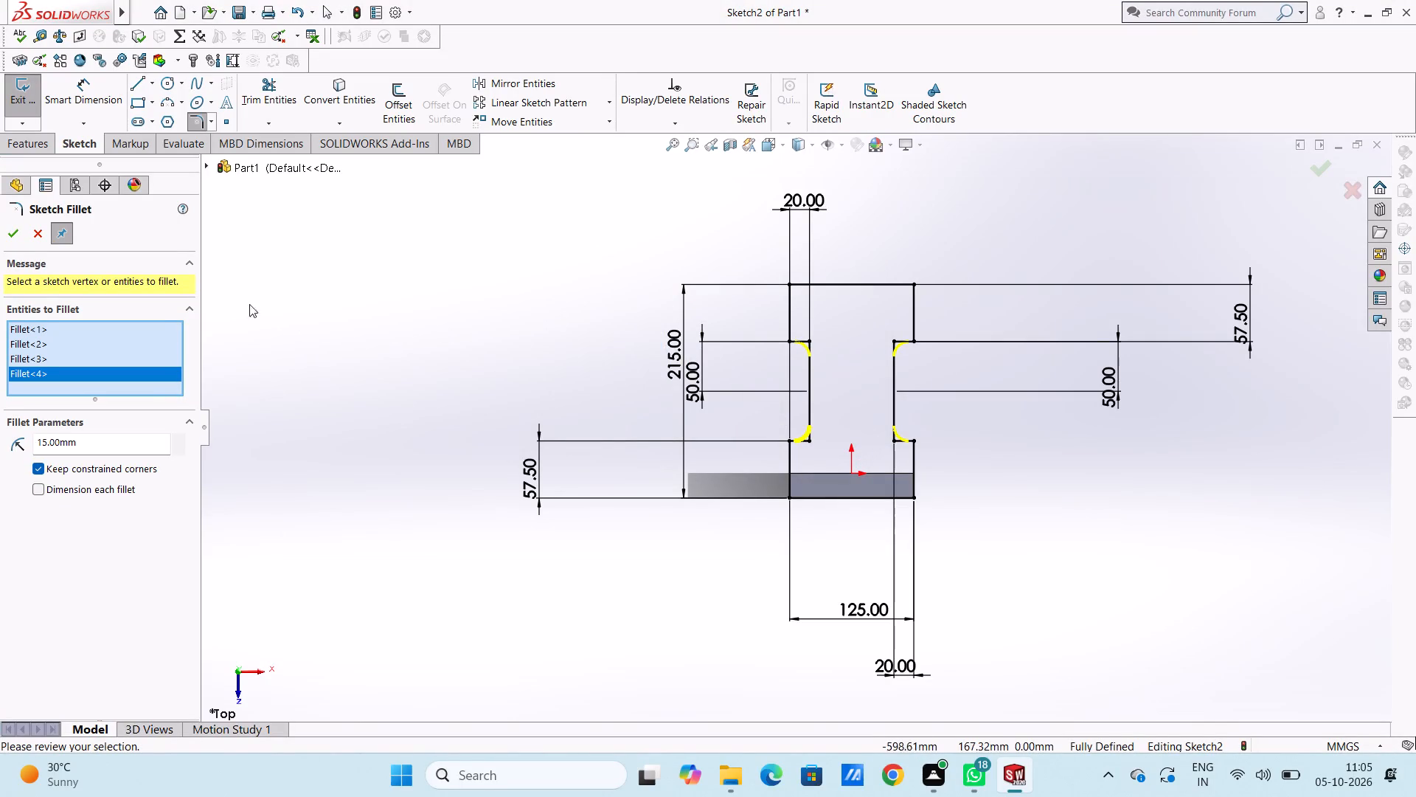
pyautogui.click(9, 232)
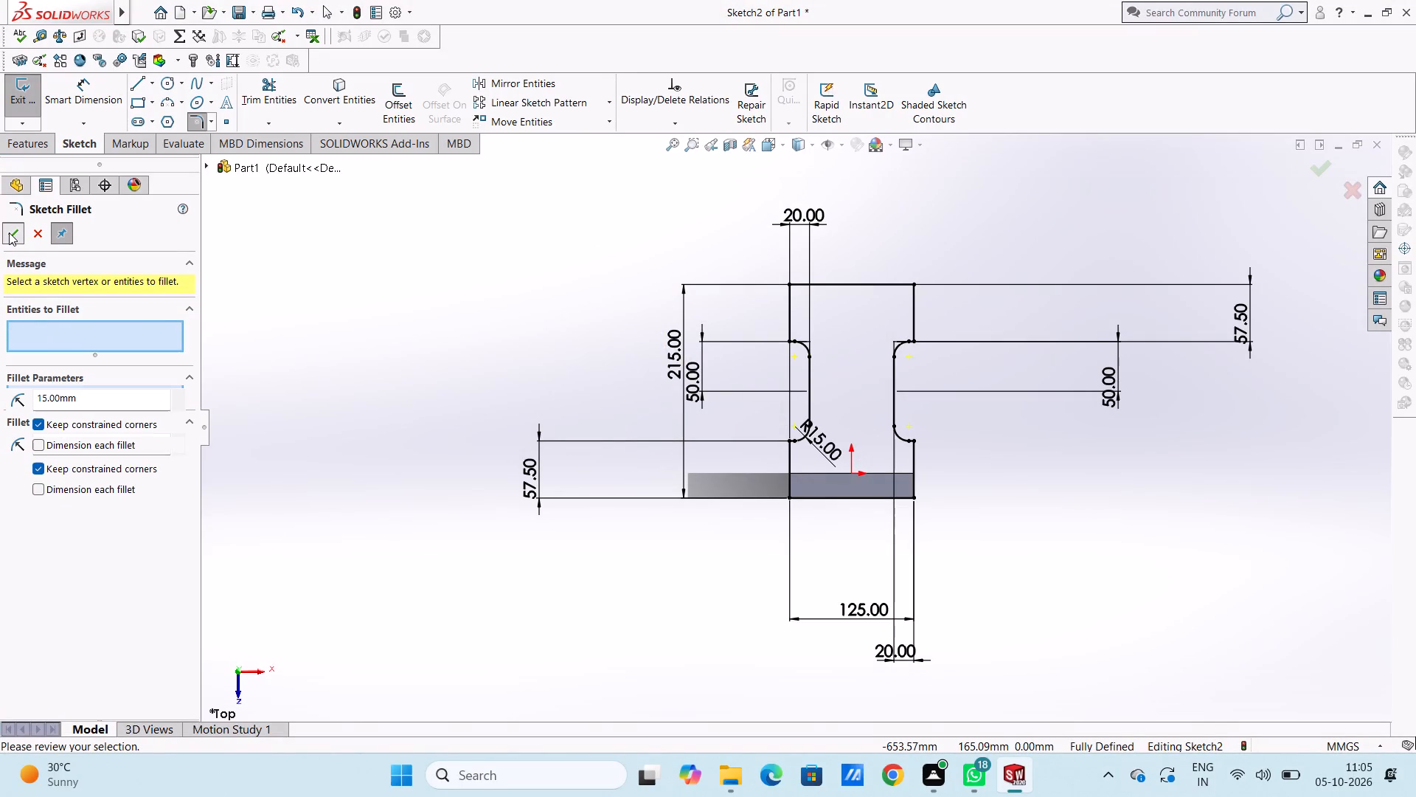
pyautogui.click(9, 232)
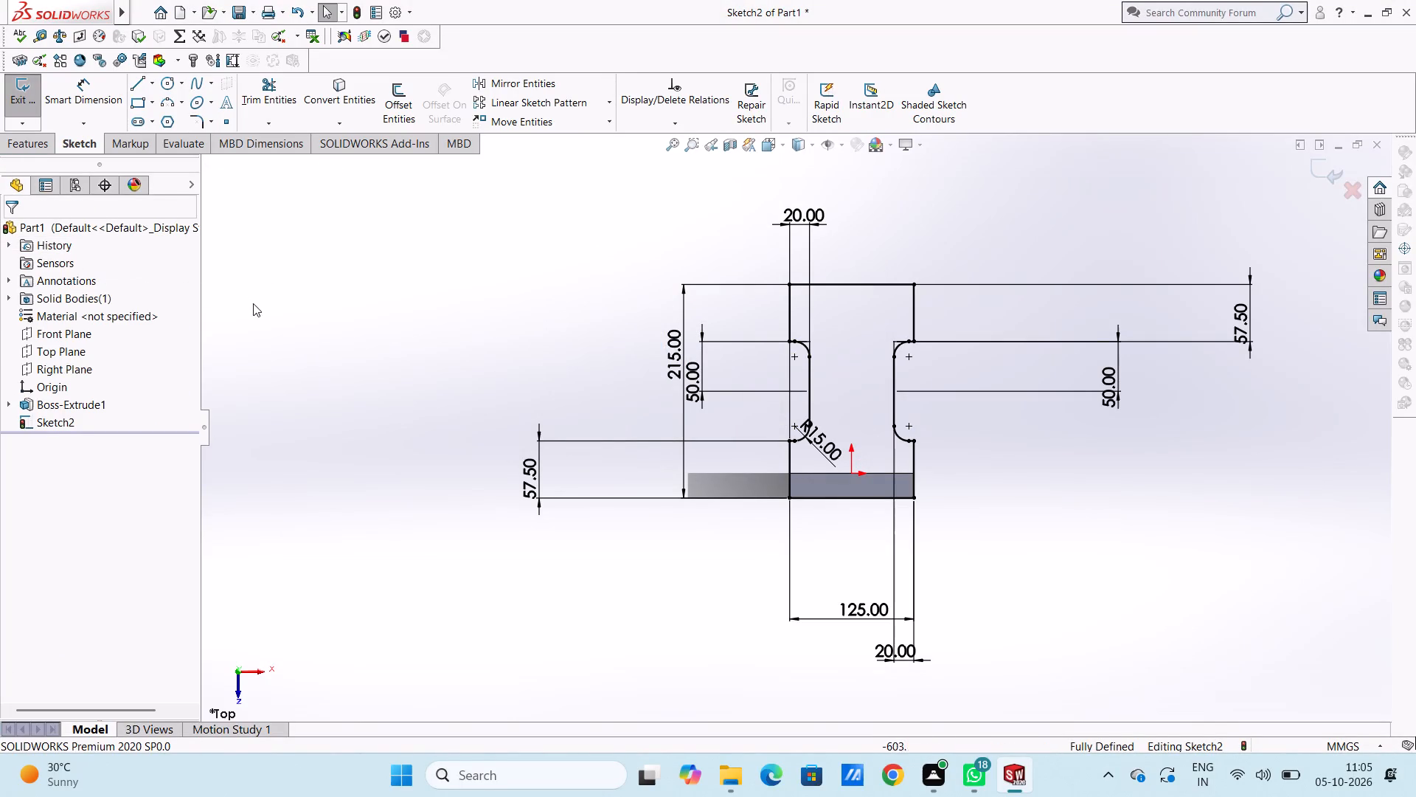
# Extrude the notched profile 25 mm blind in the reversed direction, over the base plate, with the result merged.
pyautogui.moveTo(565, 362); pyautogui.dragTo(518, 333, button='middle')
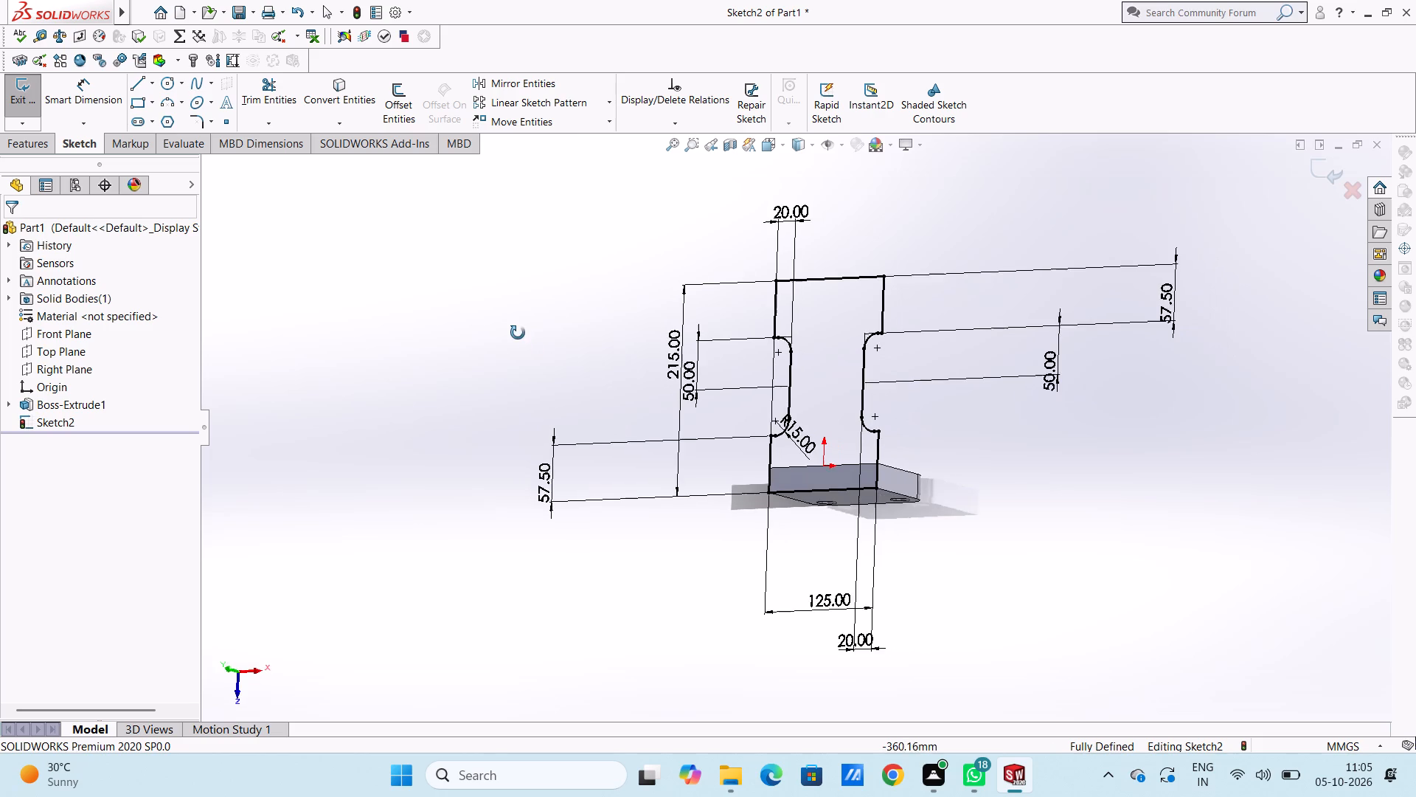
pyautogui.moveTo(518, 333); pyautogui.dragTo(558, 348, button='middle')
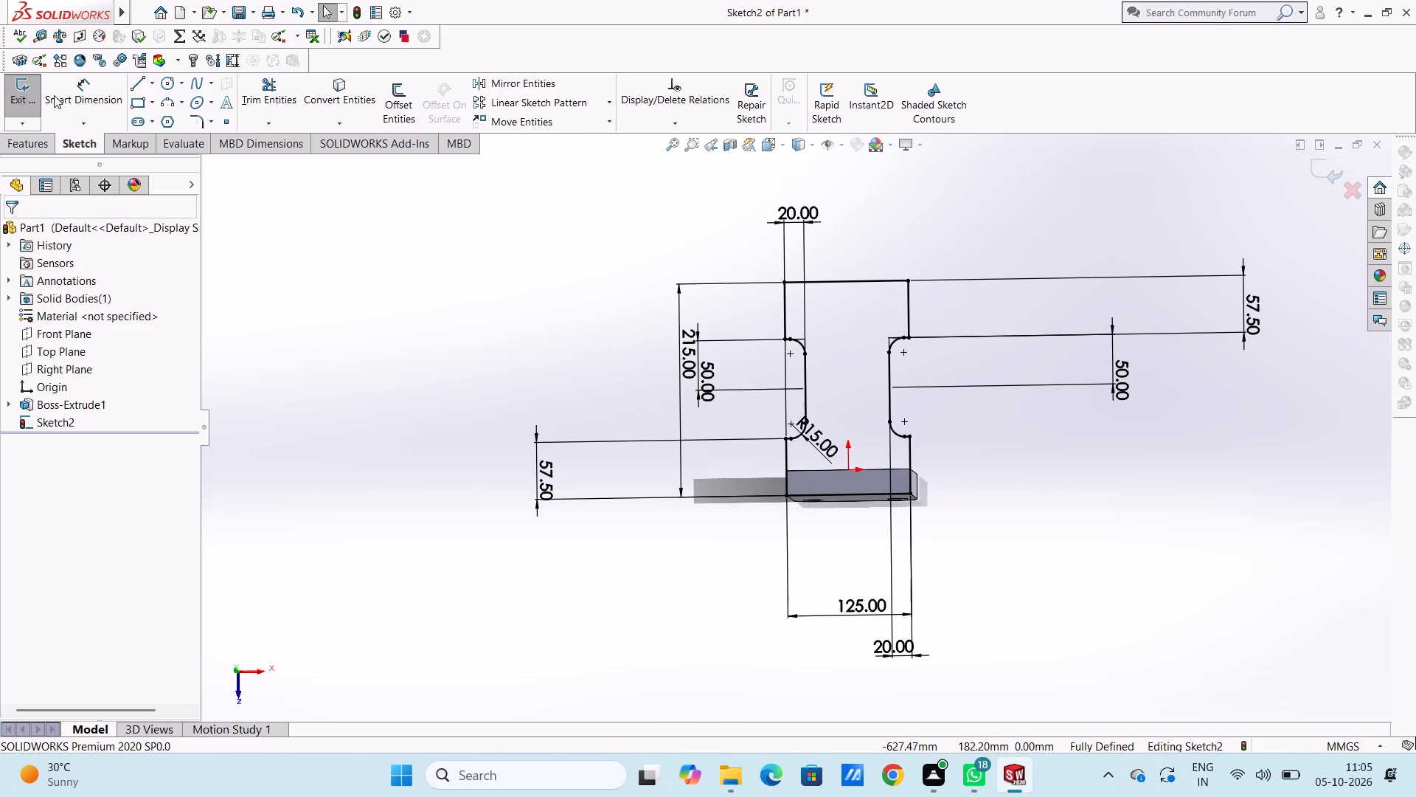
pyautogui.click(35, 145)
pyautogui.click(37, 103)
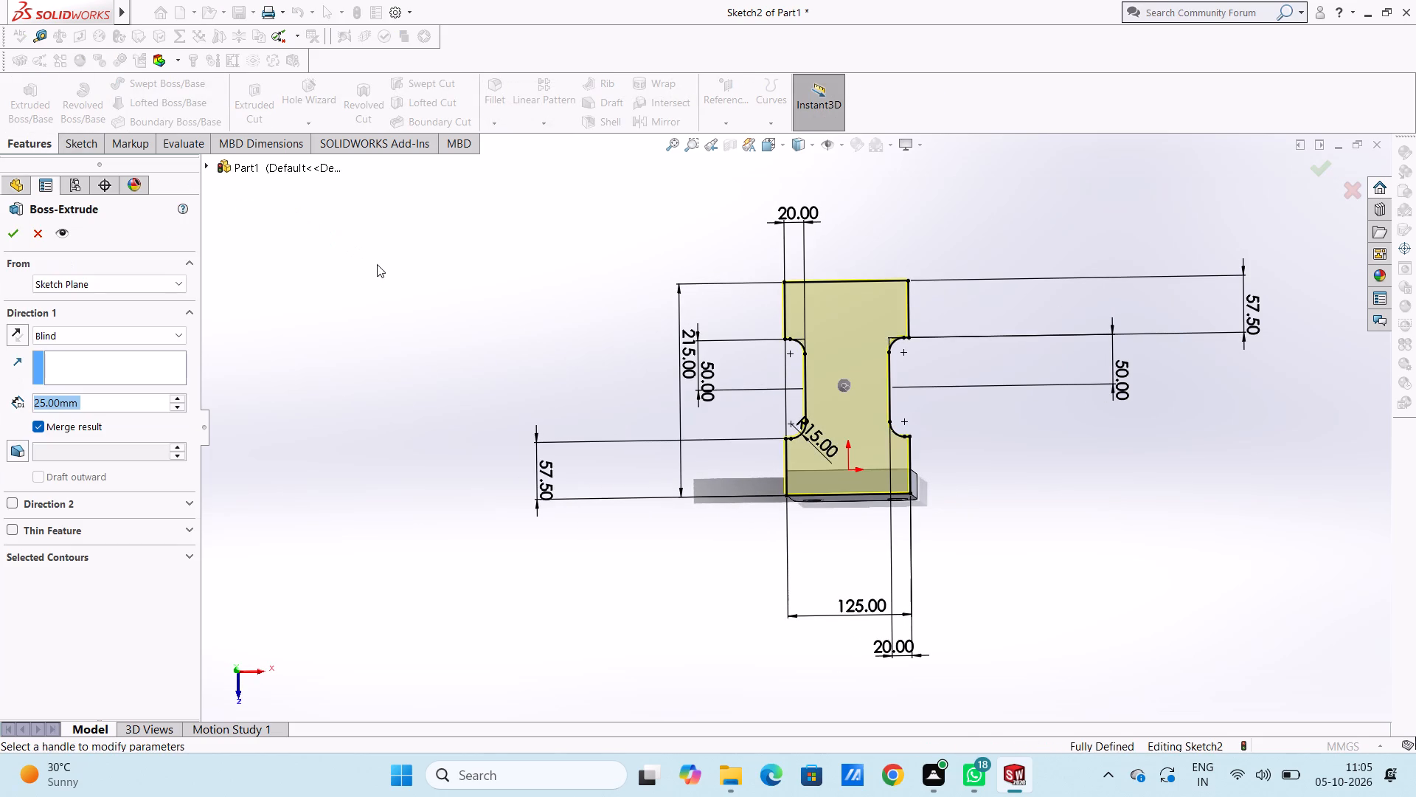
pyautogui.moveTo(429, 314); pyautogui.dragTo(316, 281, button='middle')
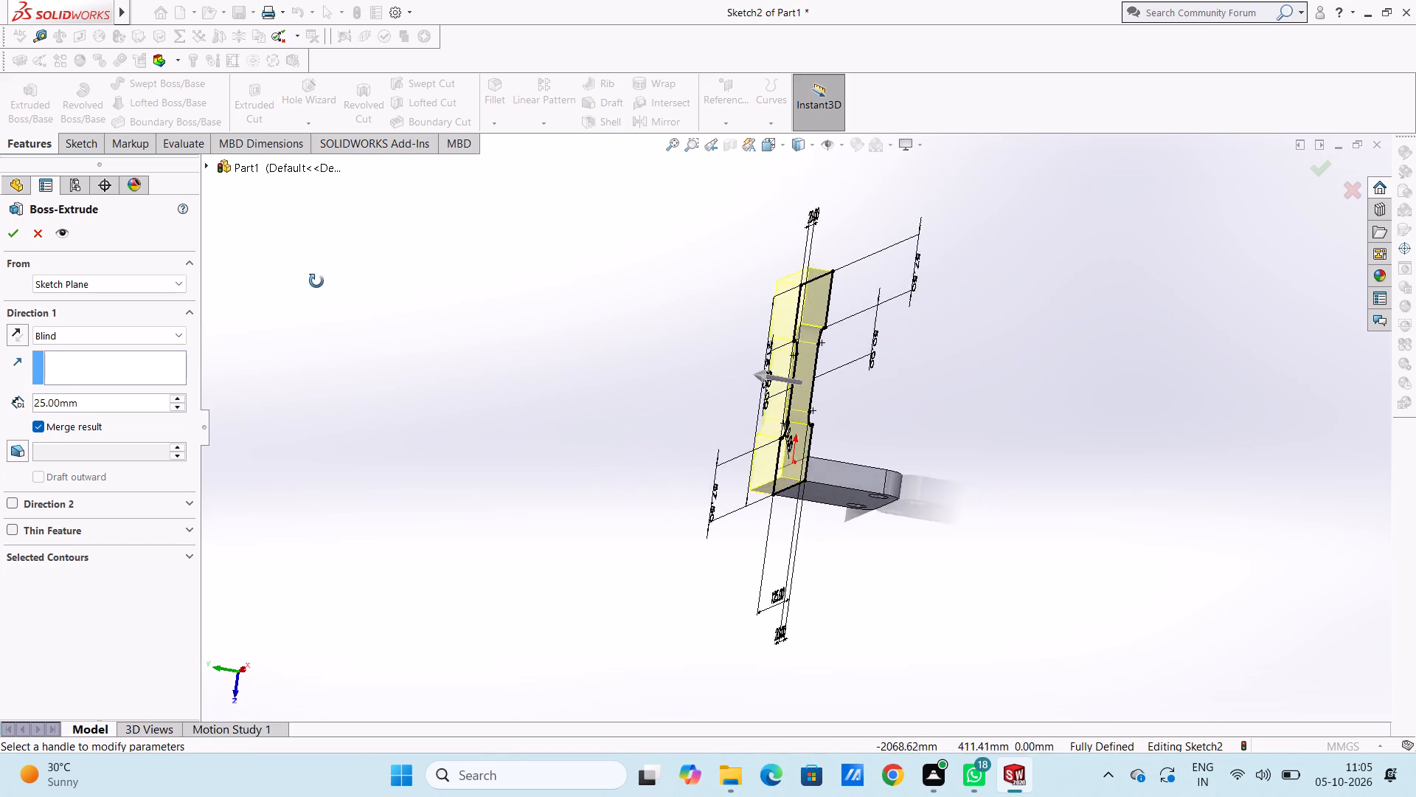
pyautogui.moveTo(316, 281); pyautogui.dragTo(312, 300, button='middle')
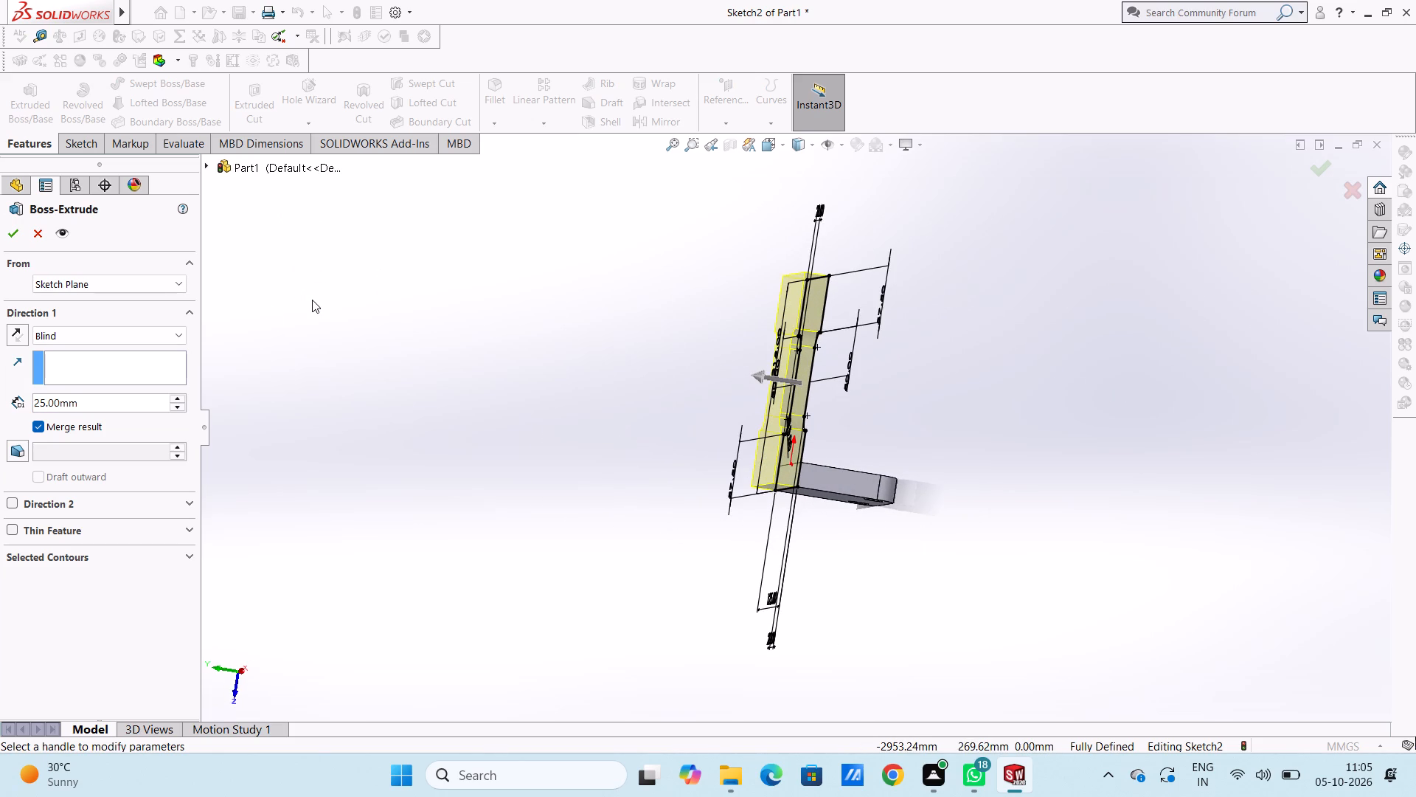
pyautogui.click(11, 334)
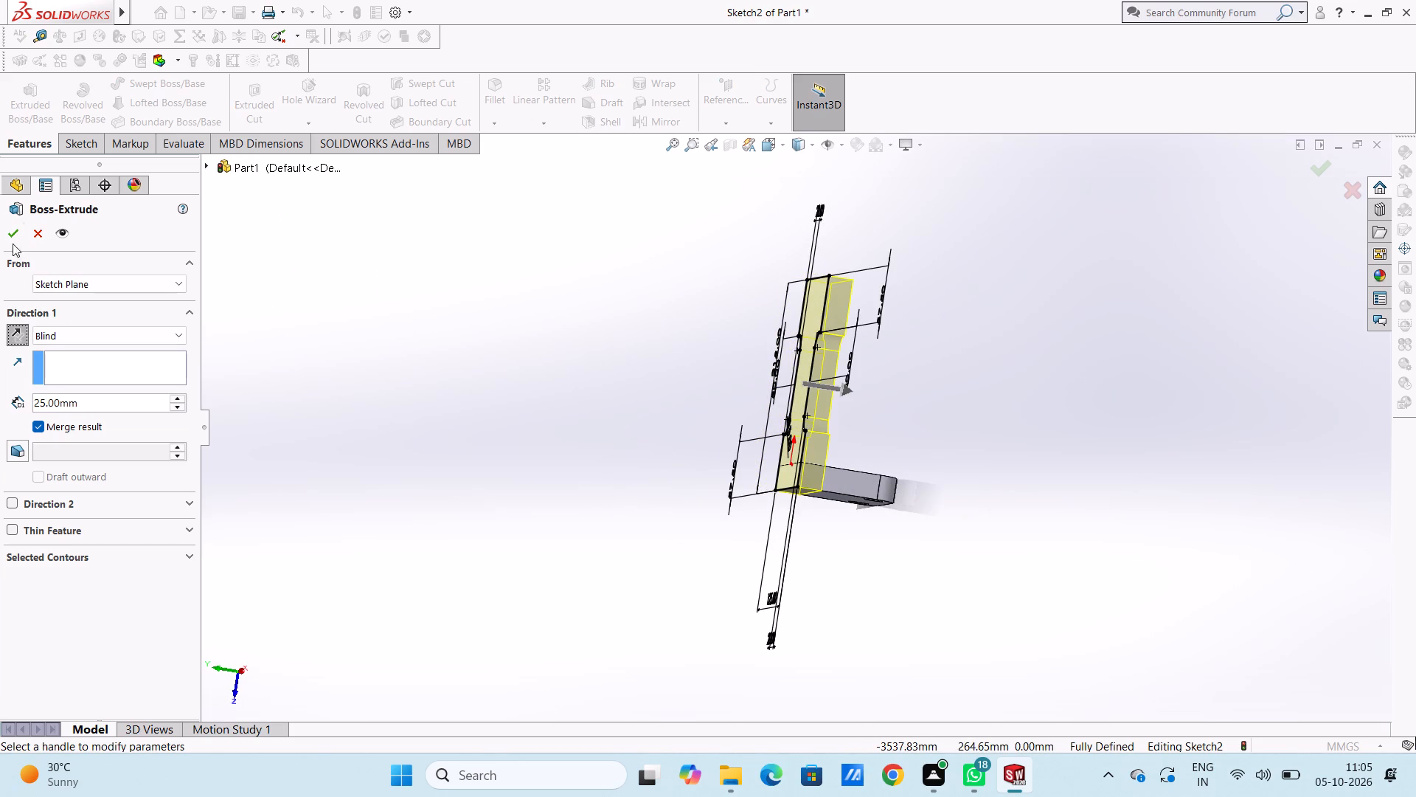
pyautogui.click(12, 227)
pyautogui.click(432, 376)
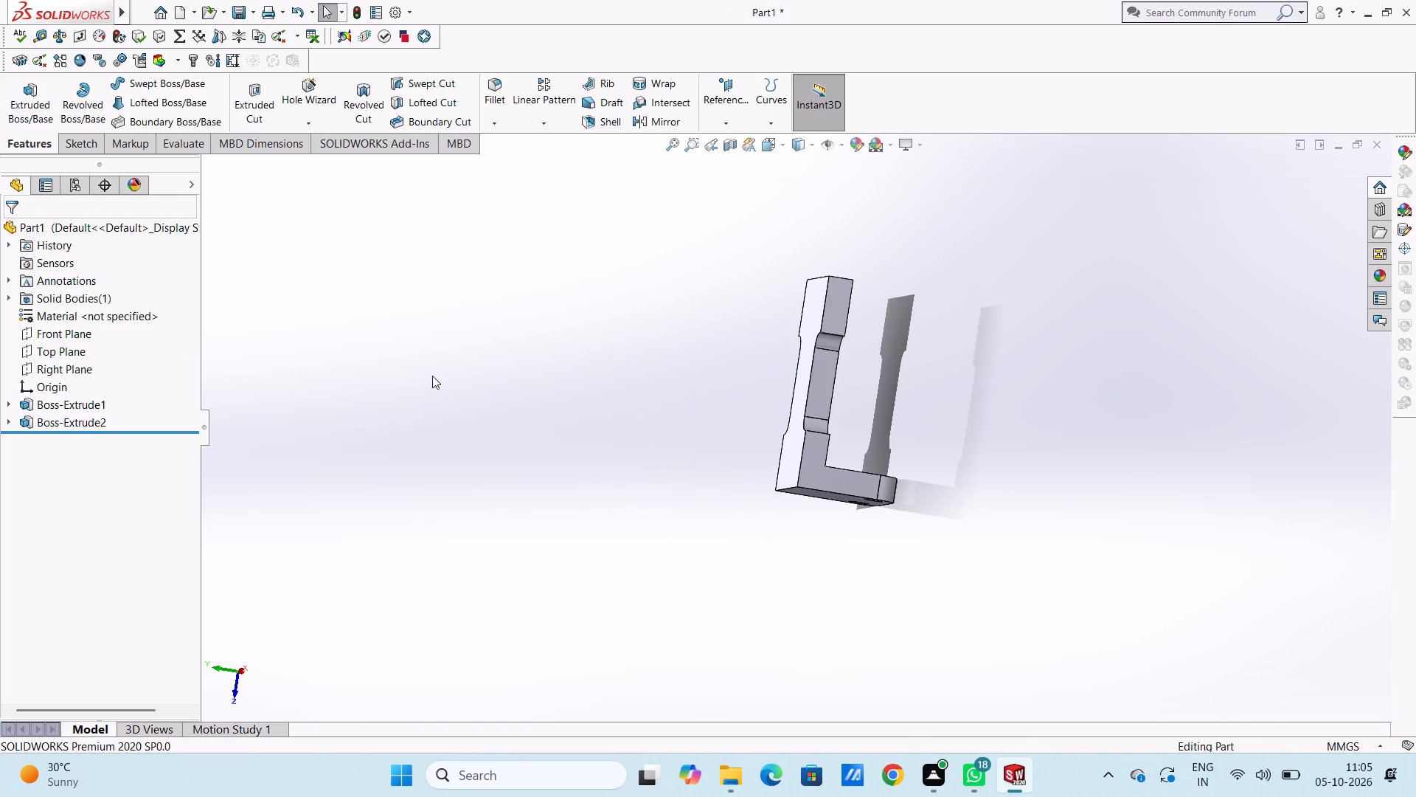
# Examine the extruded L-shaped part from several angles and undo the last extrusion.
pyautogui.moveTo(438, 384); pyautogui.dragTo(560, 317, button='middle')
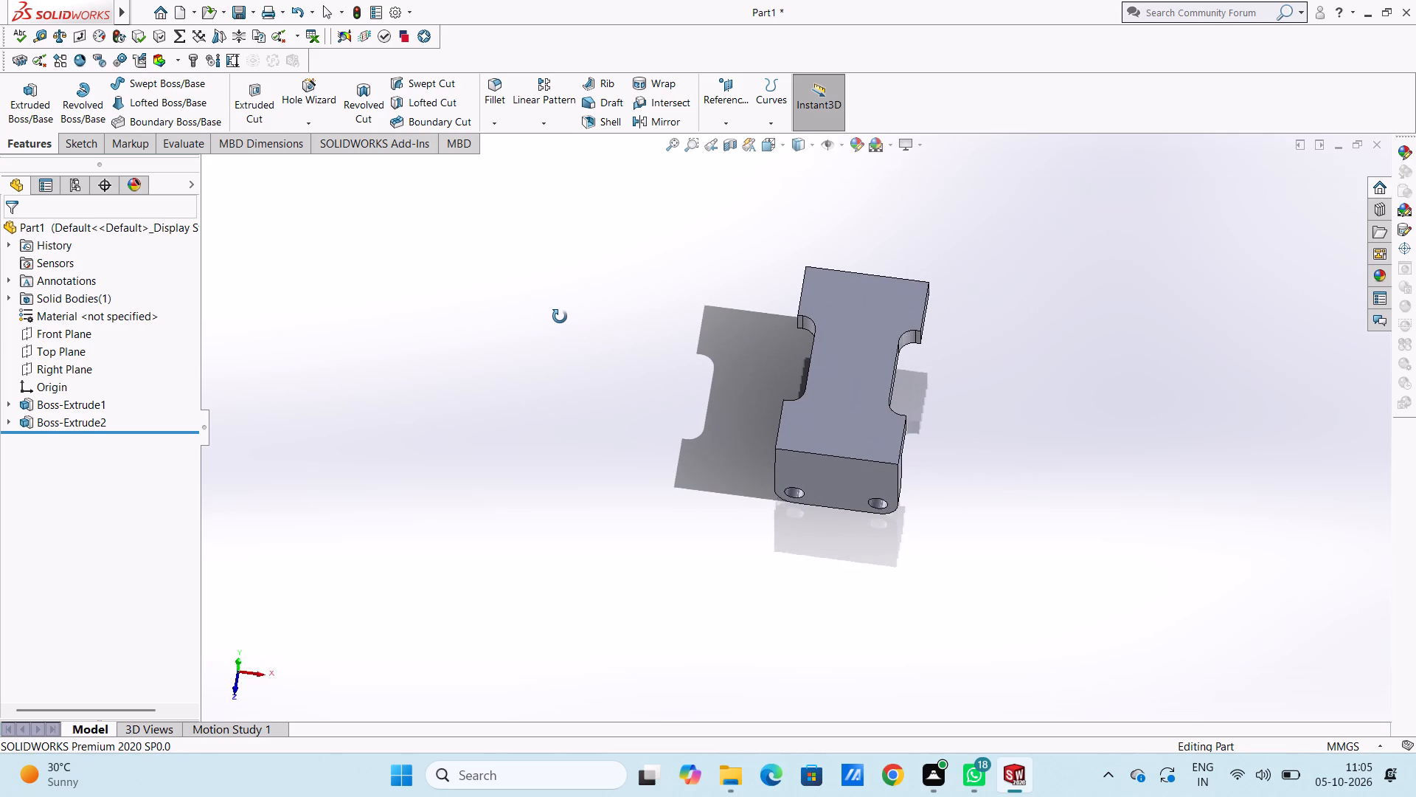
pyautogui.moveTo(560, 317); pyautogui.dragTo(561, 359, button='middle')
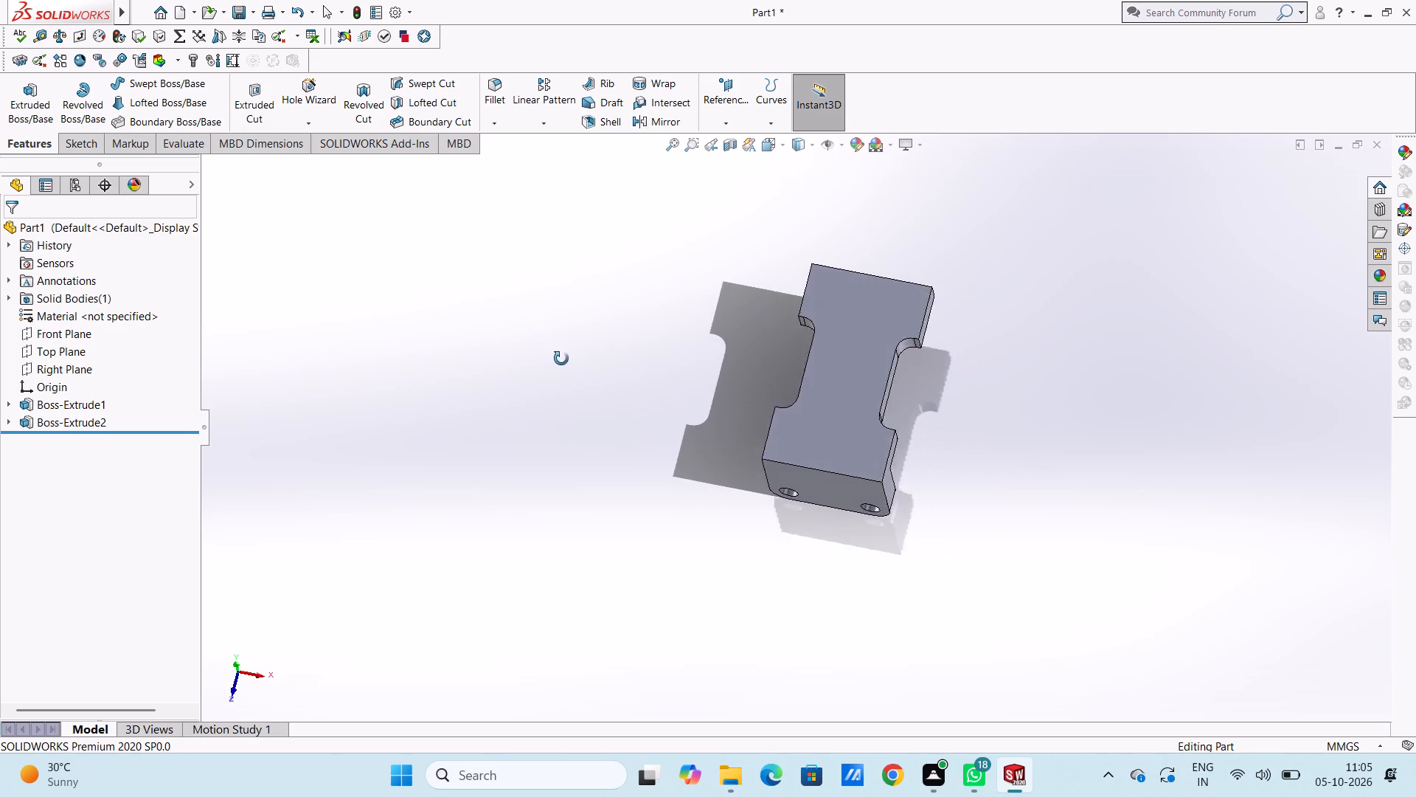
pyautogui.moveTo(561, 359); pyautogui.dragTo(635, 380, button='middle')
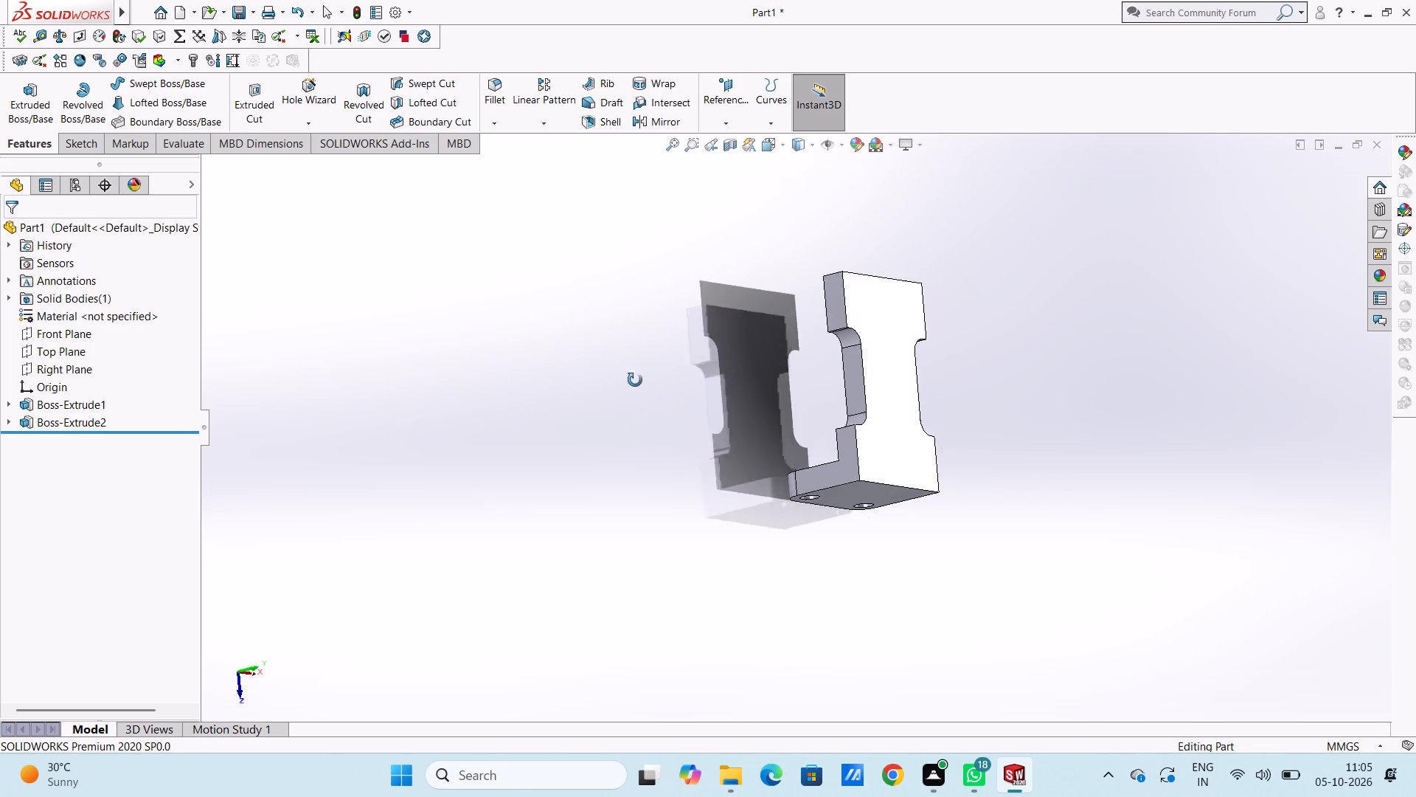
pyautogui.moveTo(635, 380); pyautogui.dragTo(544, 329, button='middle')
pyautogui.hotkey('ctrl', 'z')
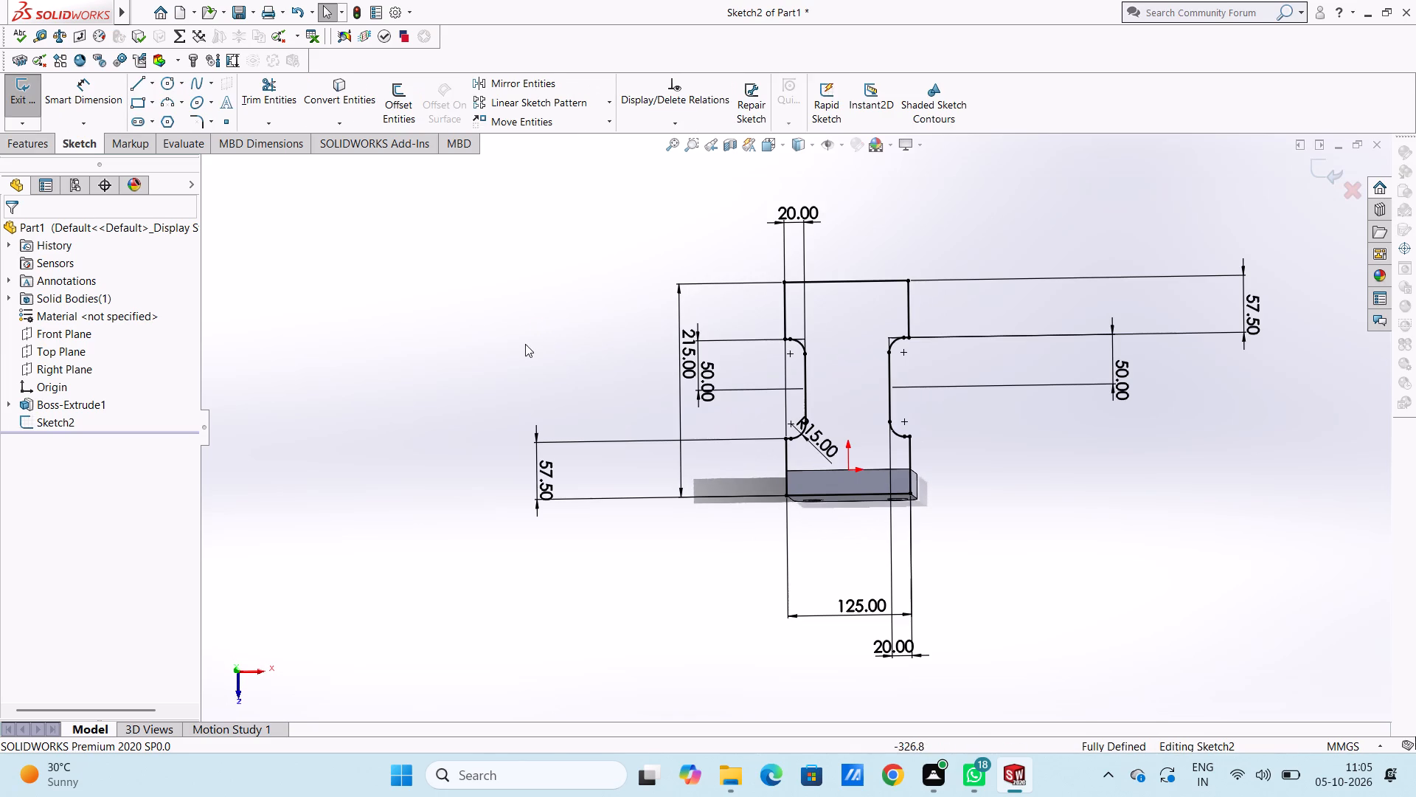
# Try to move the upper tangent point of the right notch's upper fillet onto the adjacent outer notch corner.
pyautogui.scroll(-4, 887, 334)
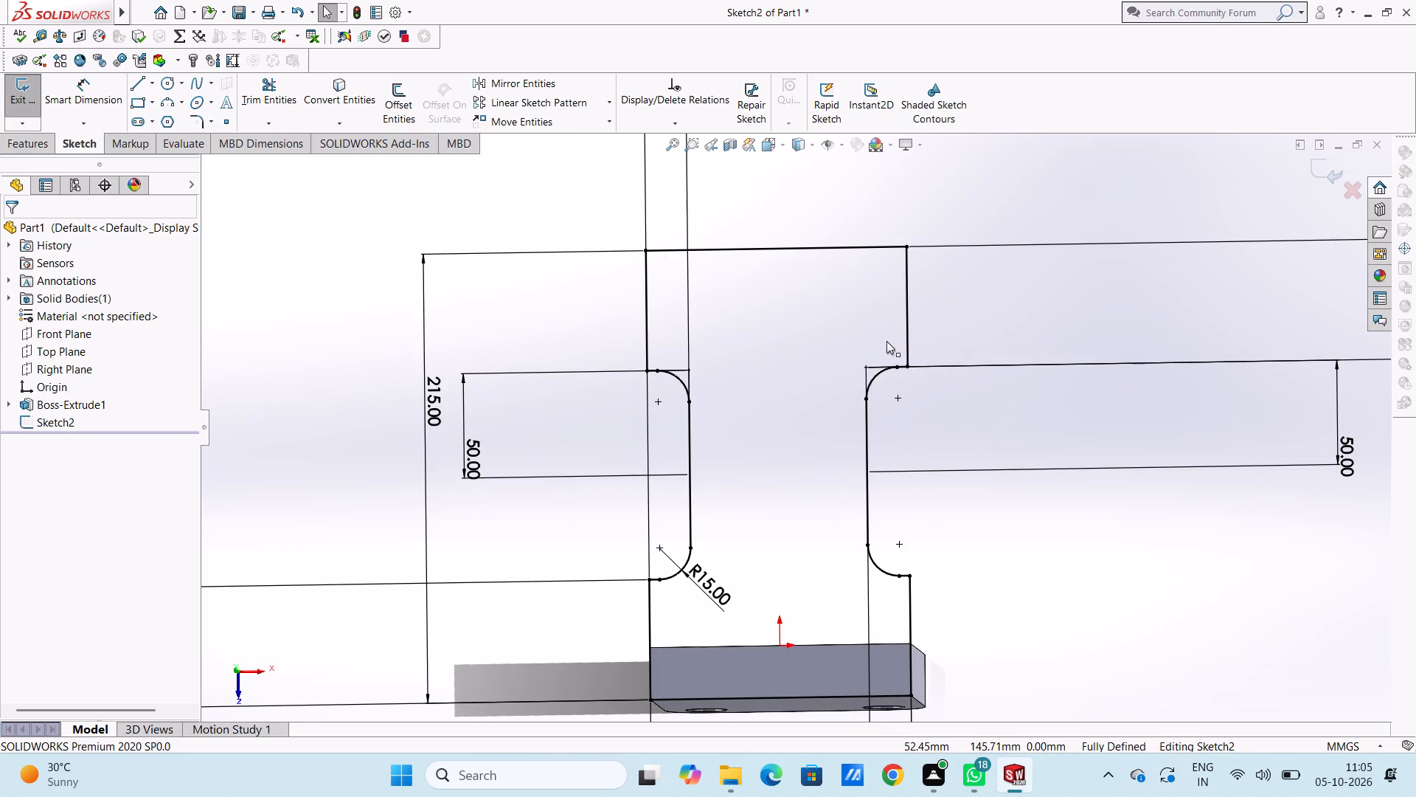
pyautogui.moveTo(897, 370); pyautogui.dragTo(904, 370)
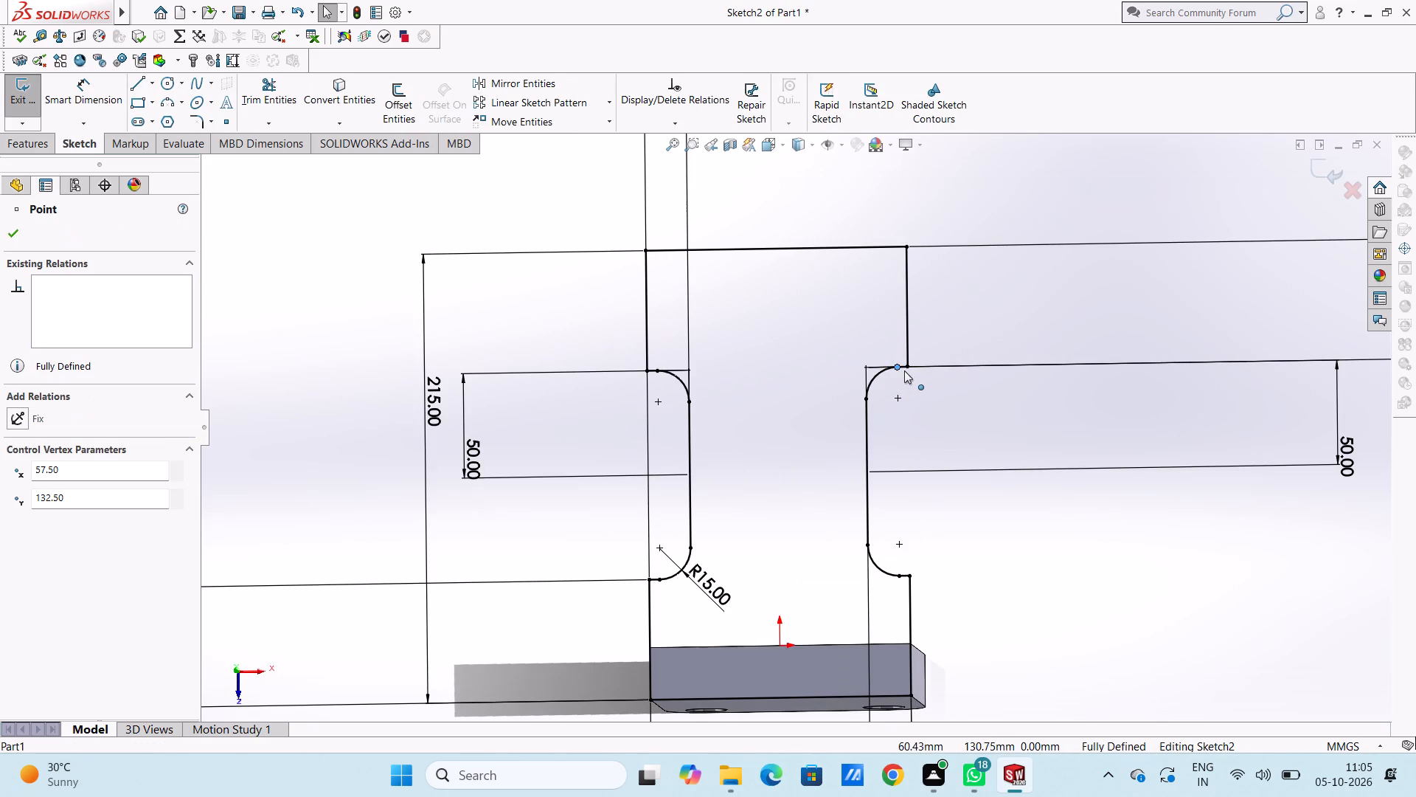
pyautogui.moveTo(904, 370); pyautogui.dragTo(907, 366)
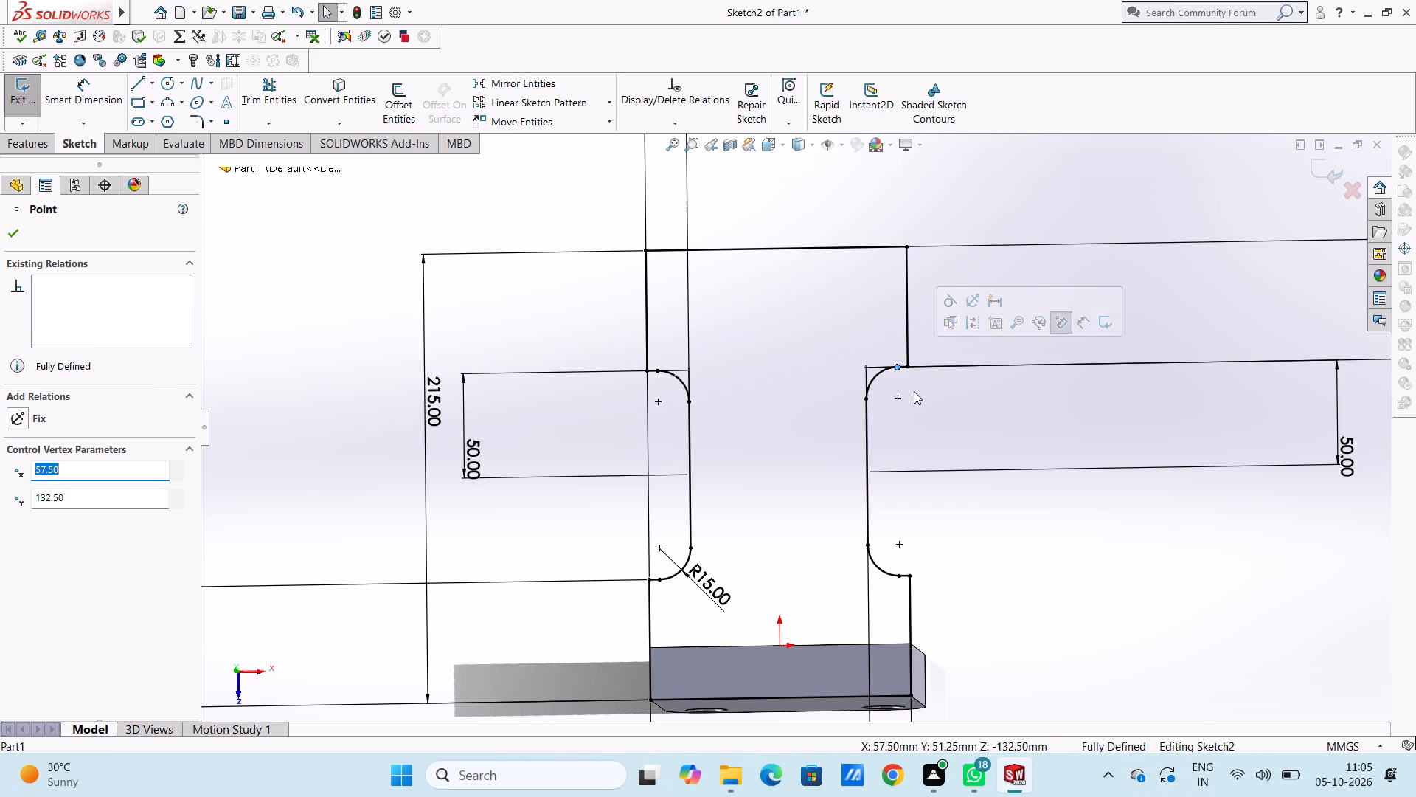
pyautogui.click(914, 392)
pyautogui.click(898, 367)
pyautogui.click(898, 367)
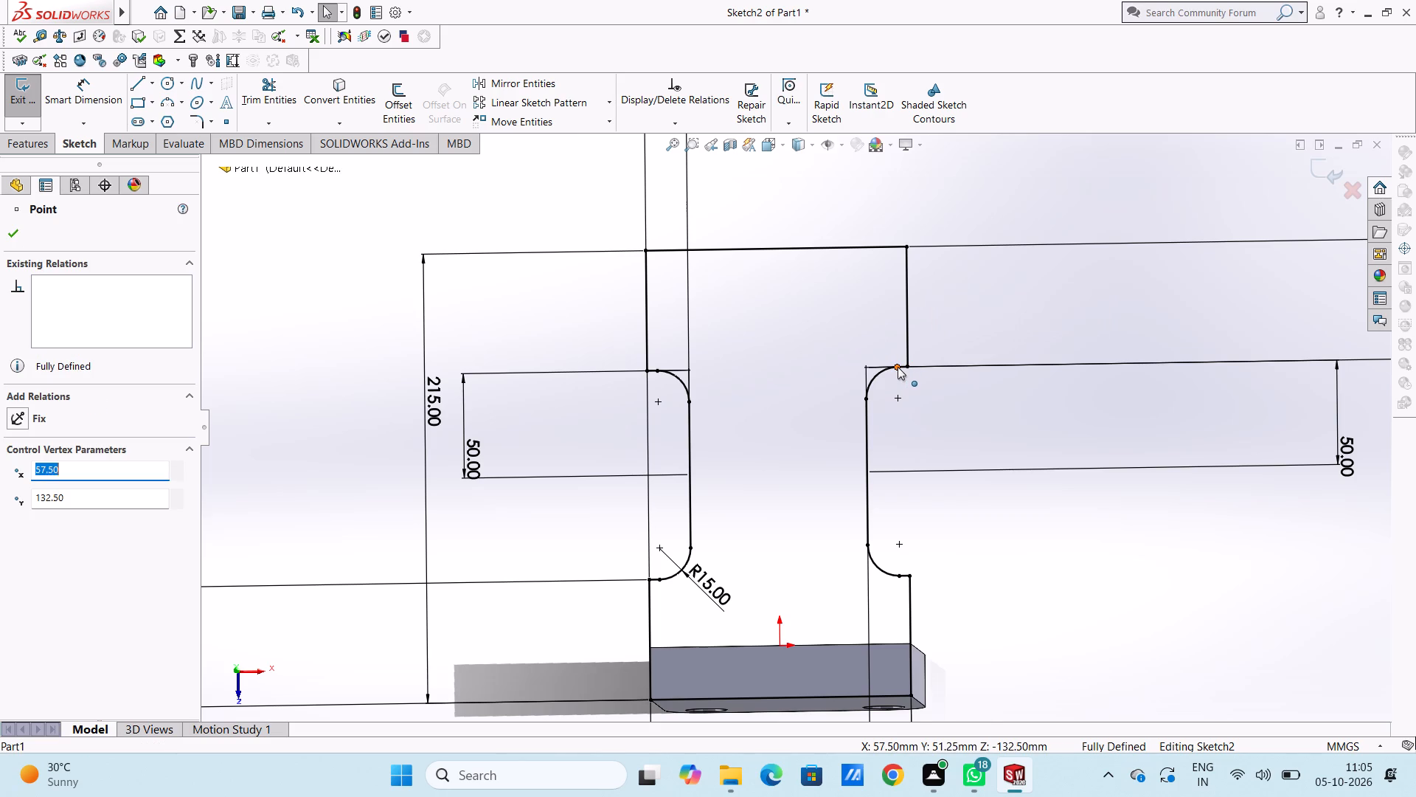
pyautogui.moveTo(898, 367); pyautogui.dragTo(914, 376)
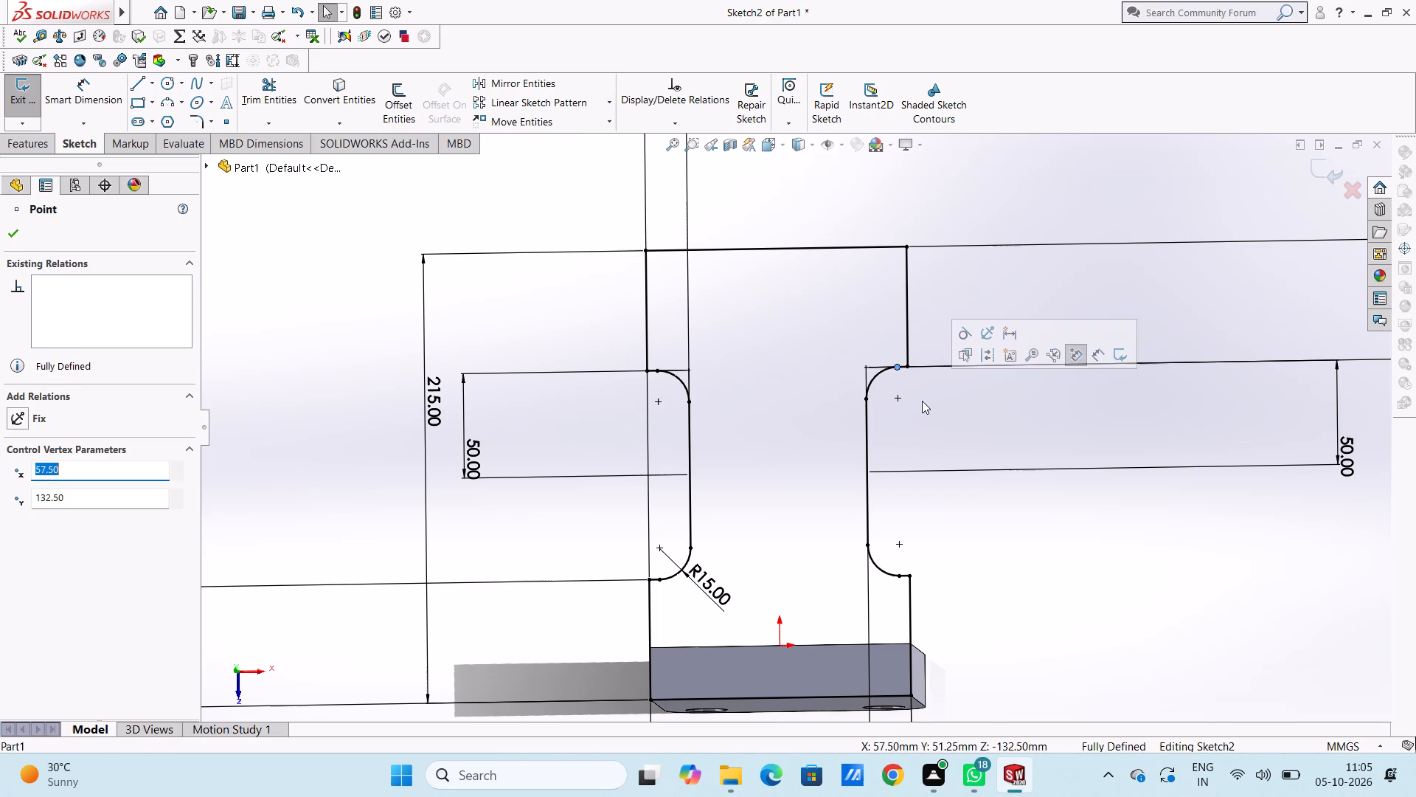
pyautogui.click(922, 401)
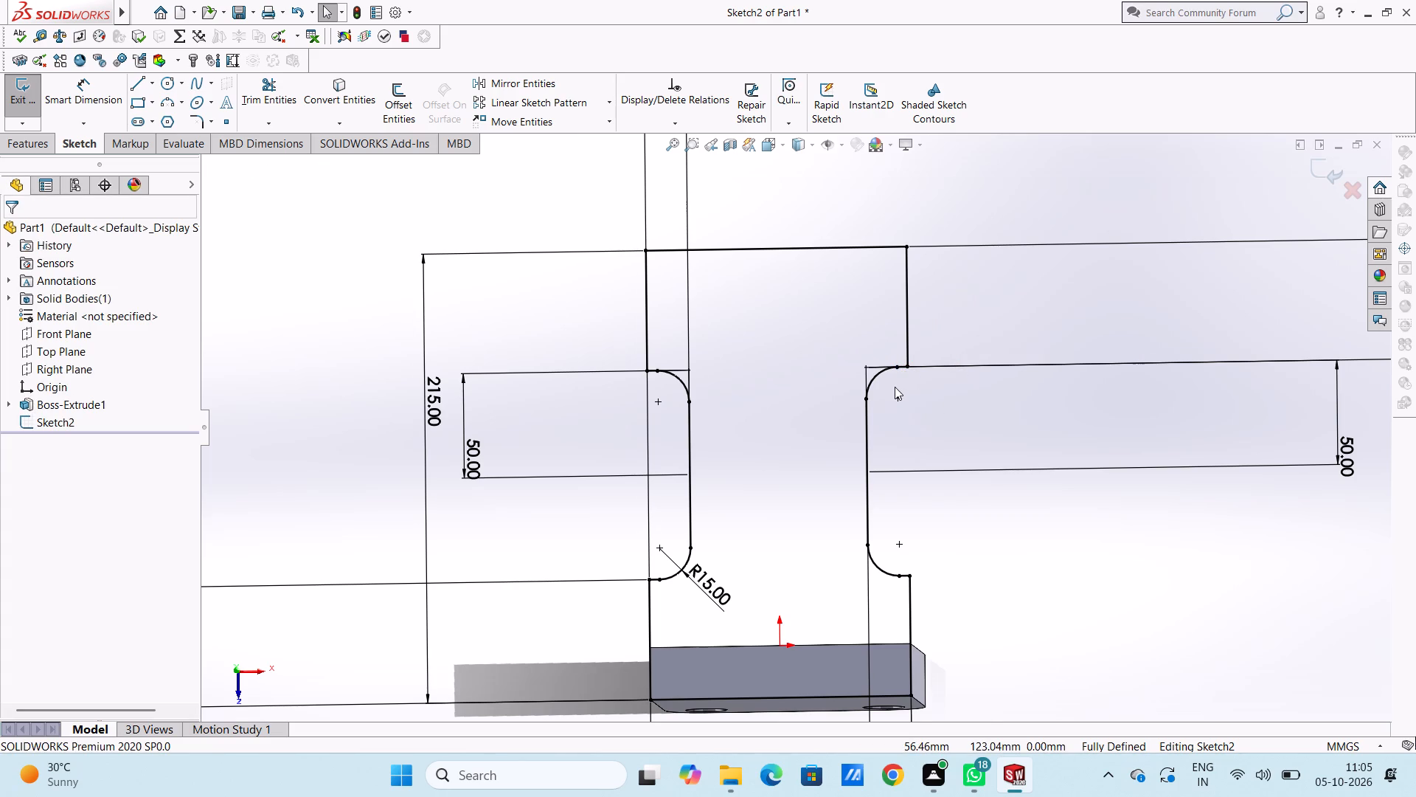
# Undo the tangent-point edit and the sketch fillets so the four inner notch corners are square again.
pyautogui.hotkey('ctrl', 'z')
pyautogui.hotkey('ctrl', 'z')
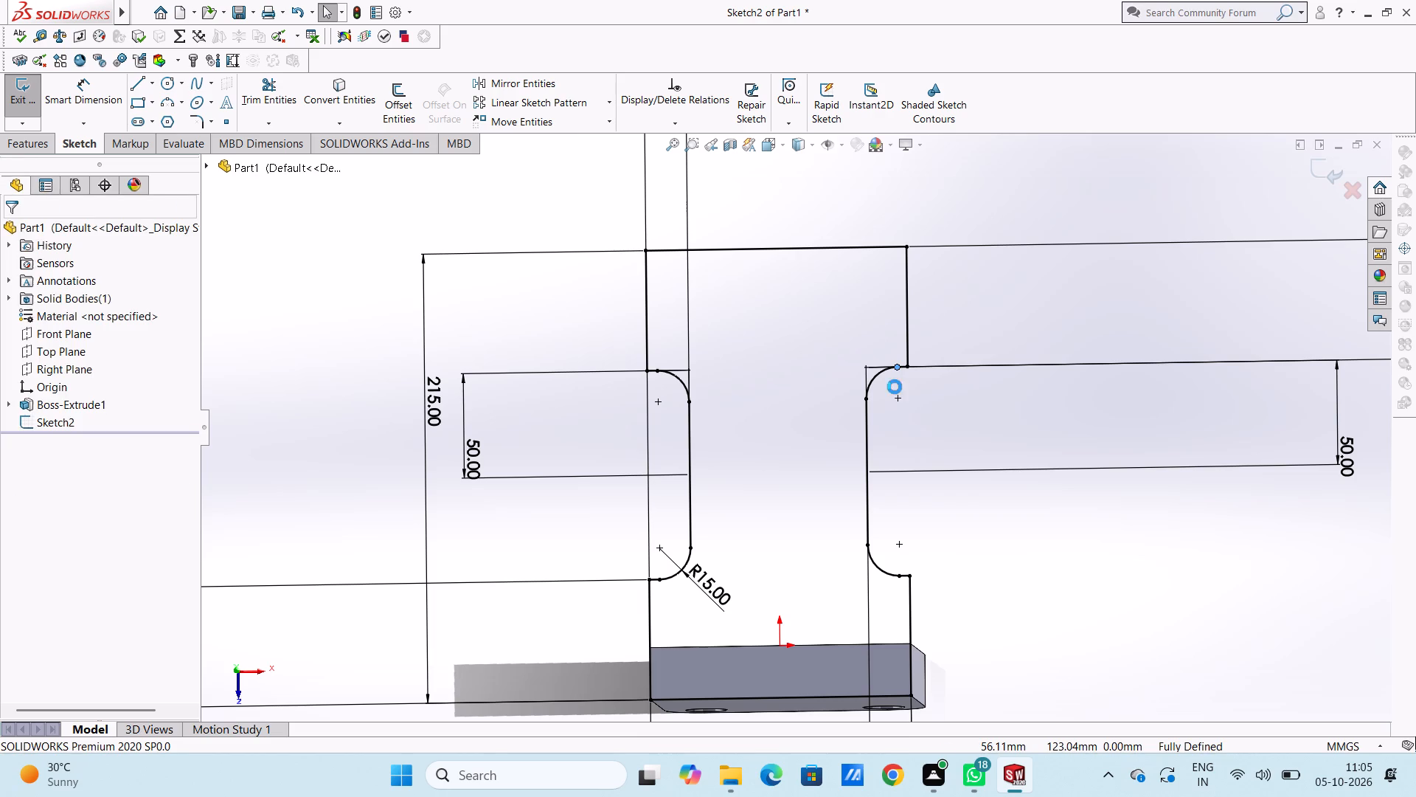
pyautogui.hotkey('ctrl', 'z')
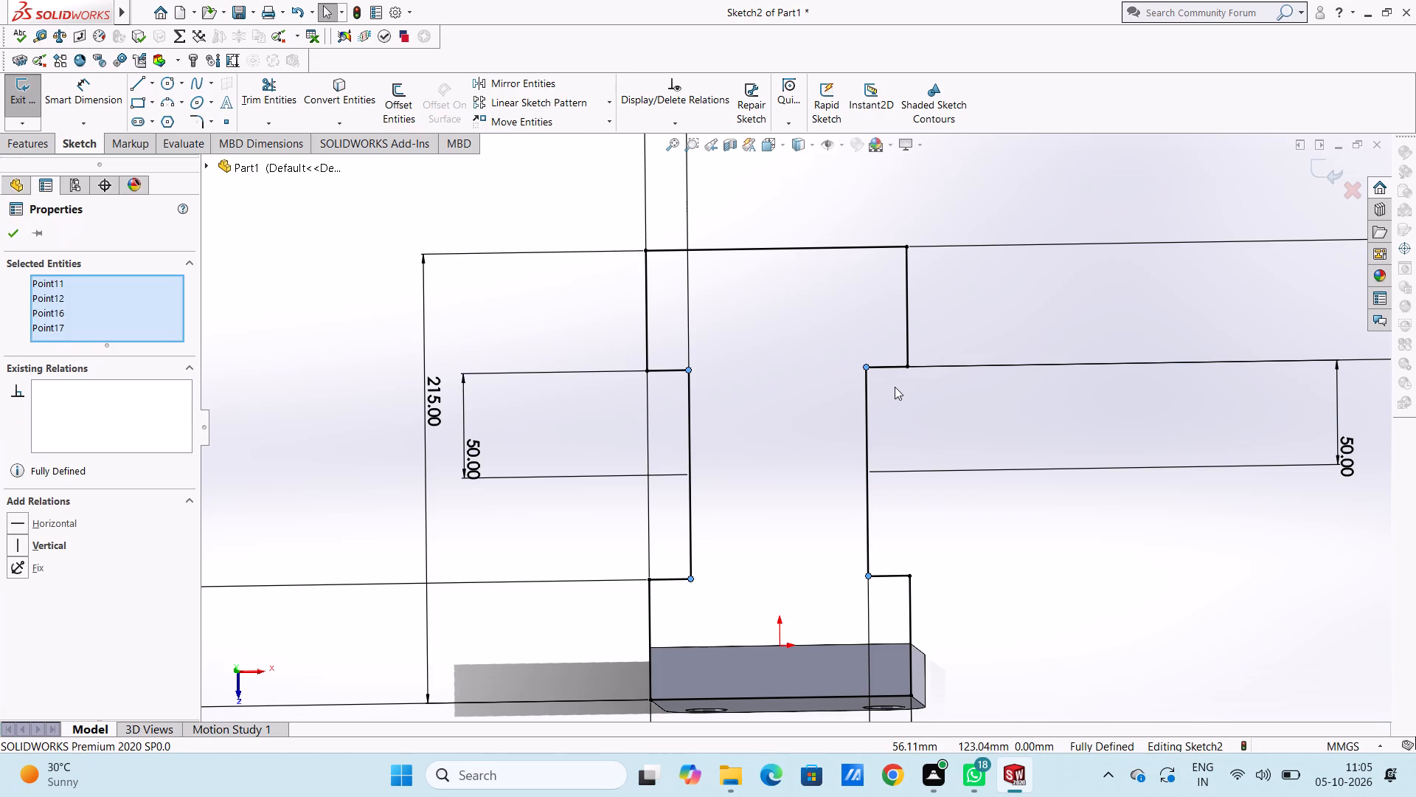
pyautogui.click(983, 458)
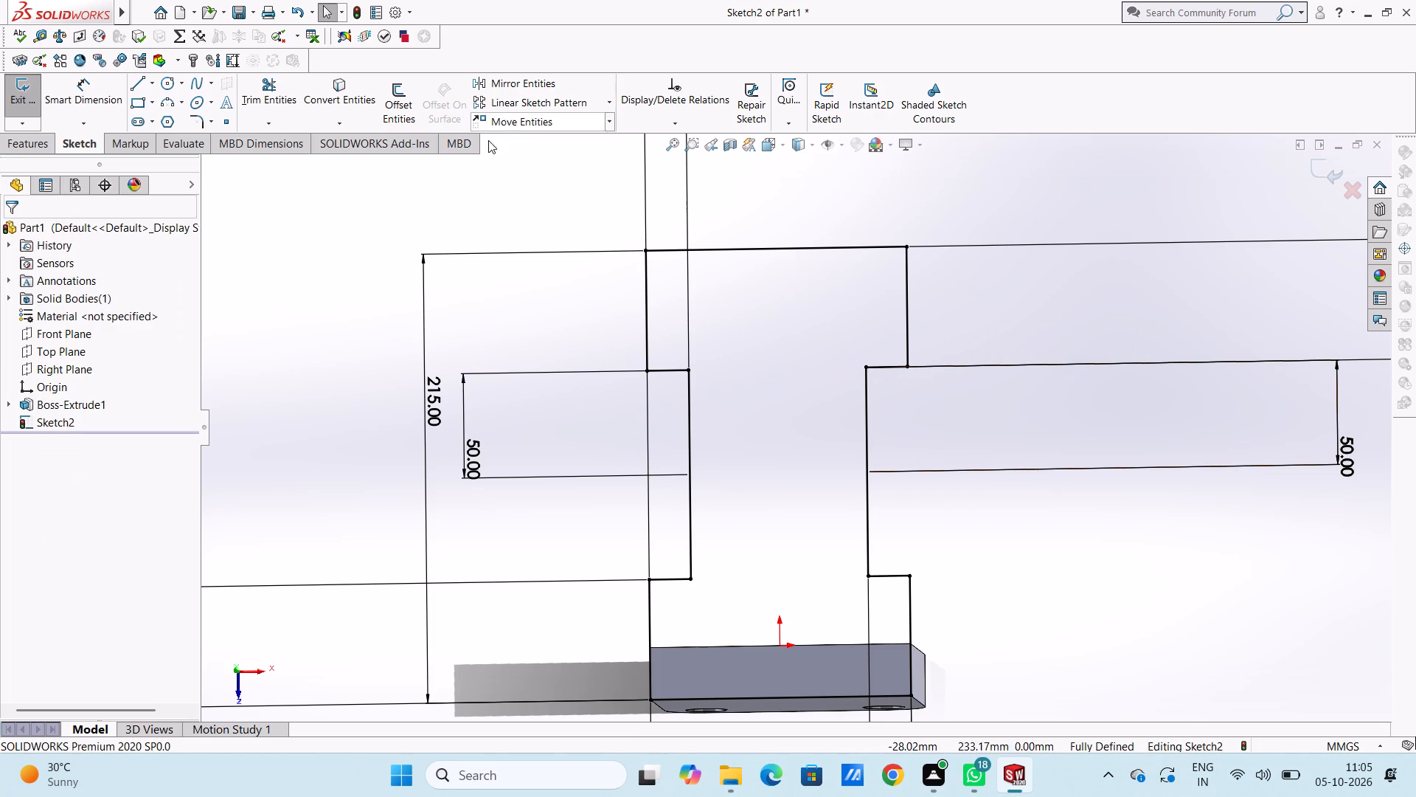
# Draw 15 mm radius three-point arcs across the right notch's upper and lower inner corners, from each outer corner to the vertical edge.
pyautogui.click(162, 102)
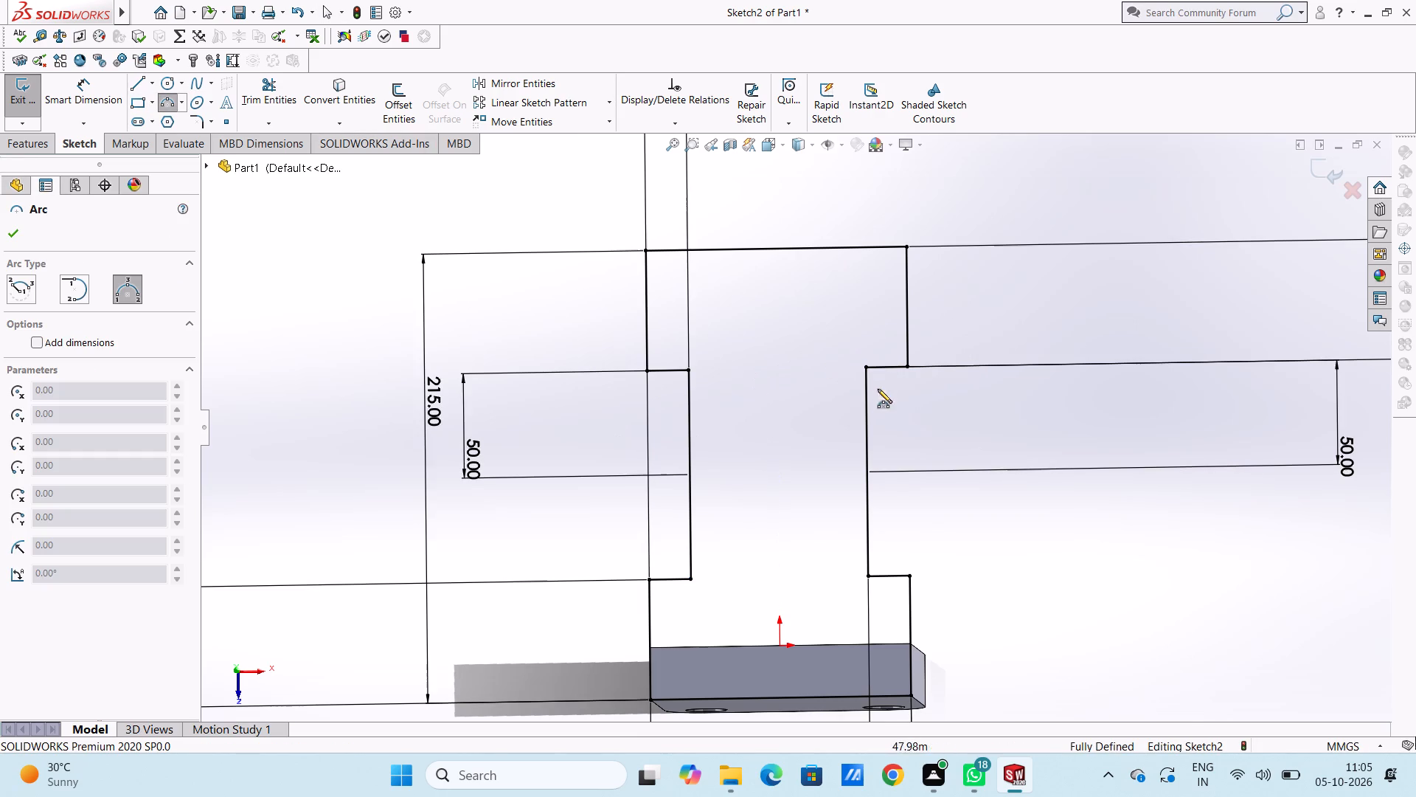
pyautogui.click(908, 369)
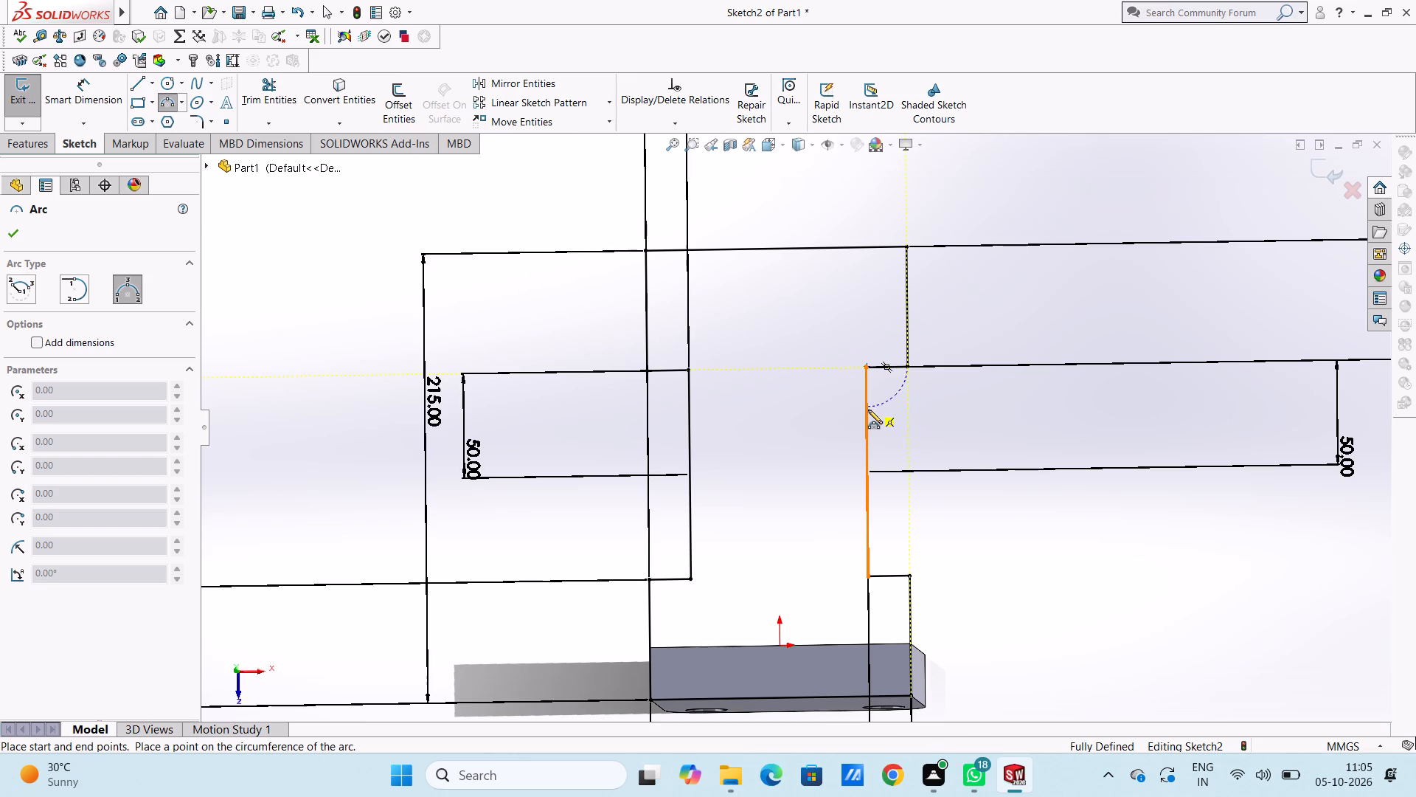
pyautogui.click(866, 409)
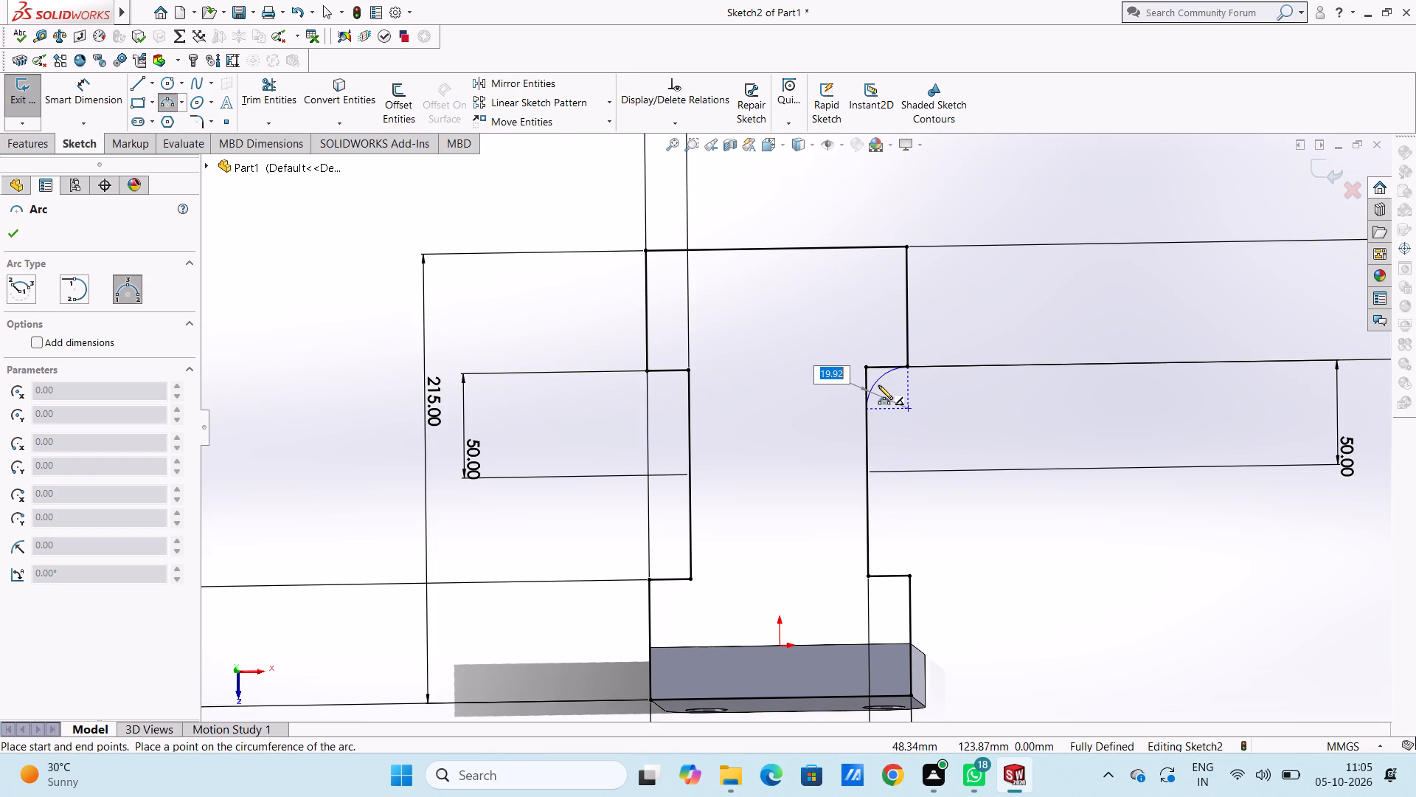
pyautogui.write('15')
pyautogui.press('Return')
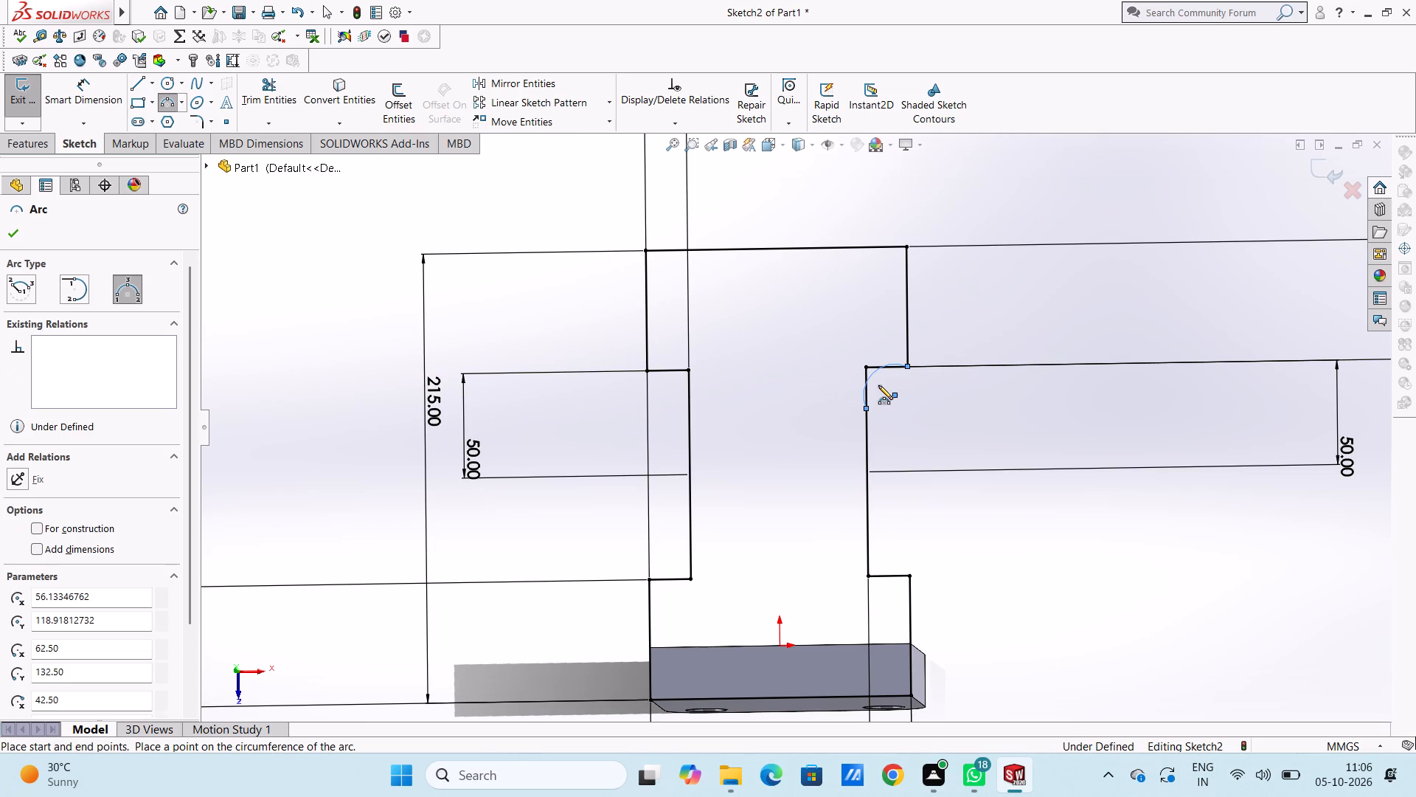
pyautogui.click(907, 575)
pyautogui.click(869, 544)
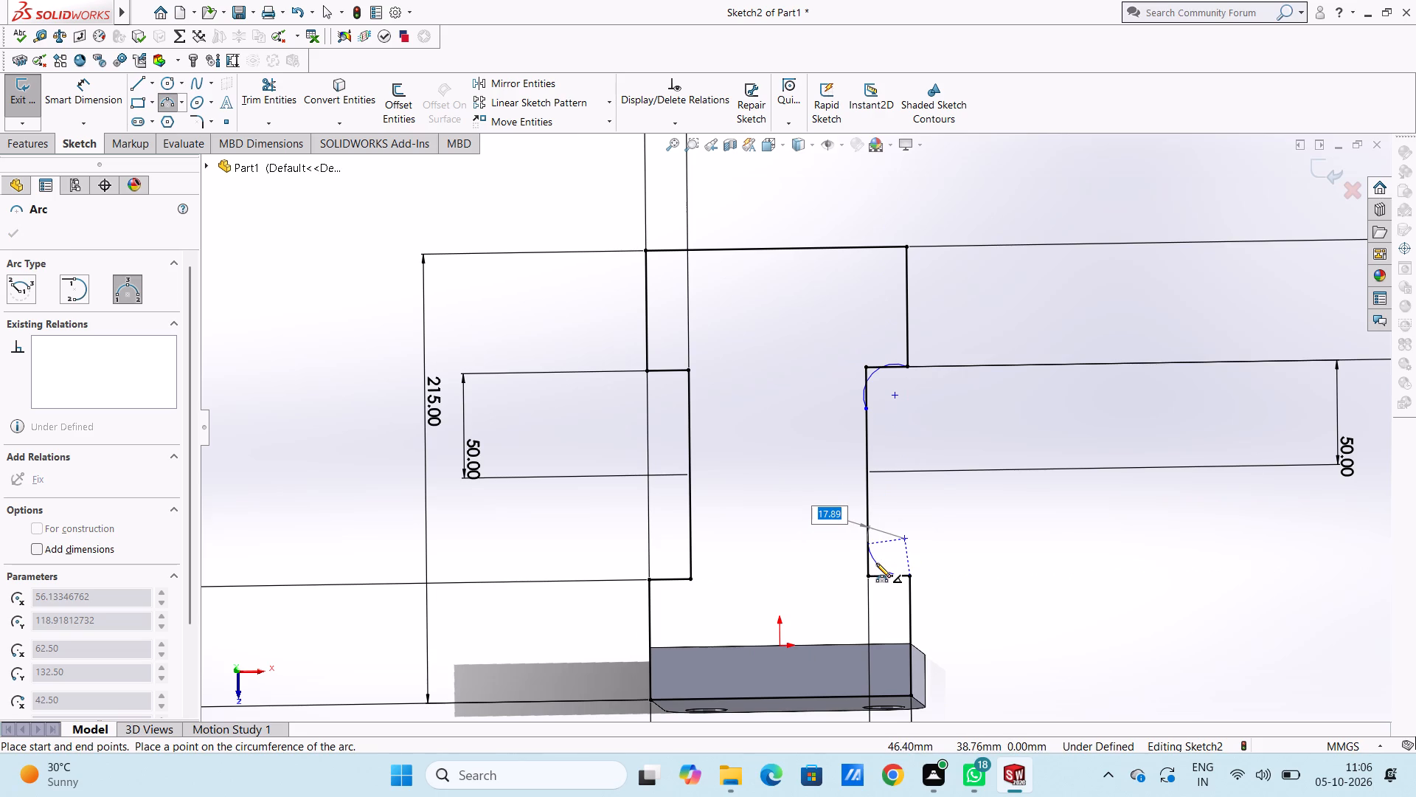
pyautogui.write('15')
pyautogui.press('Return')
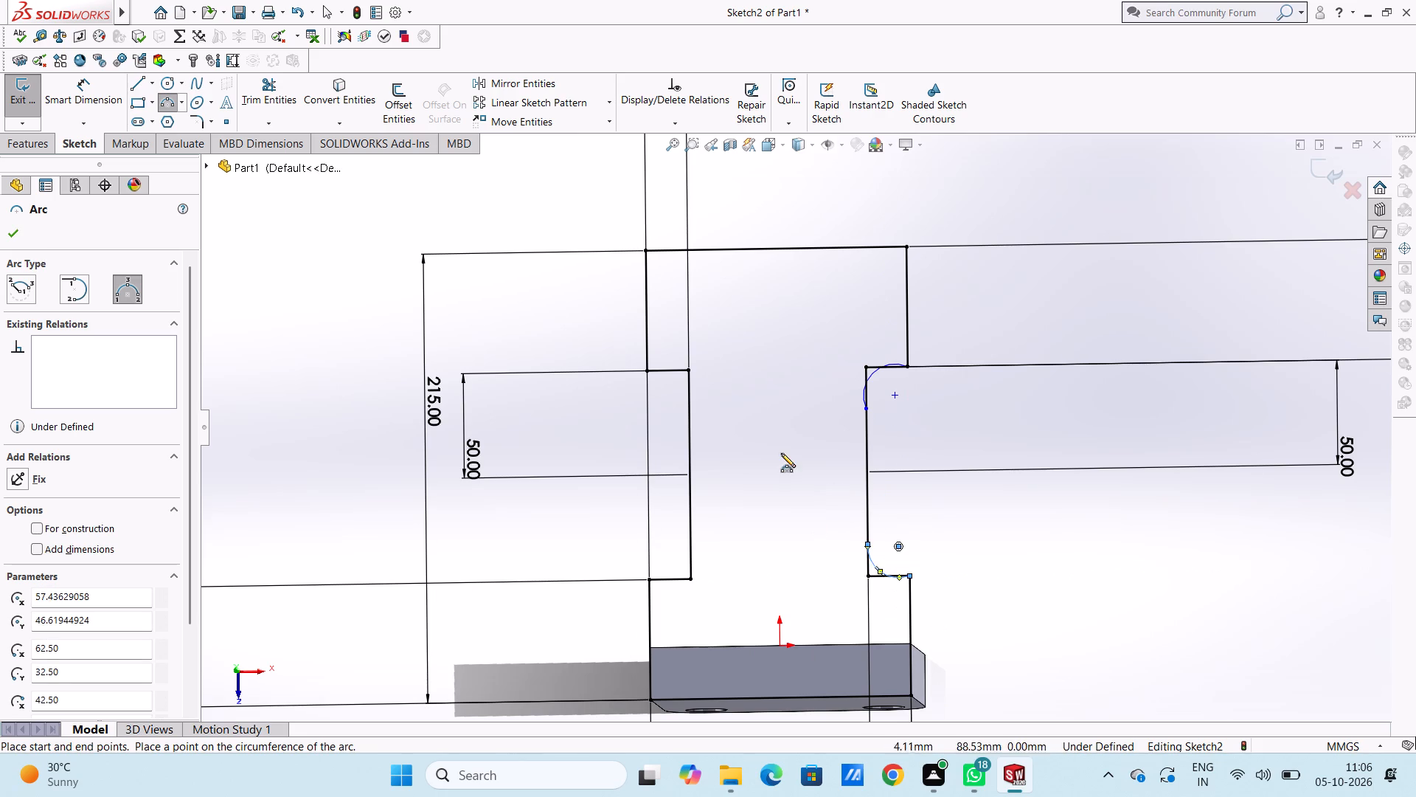
# Draw 15 mm radius three-point arcs across the left notch's upper and lower inner corners, from each outer corner to the vertical edge.
pyautogui.click(646, 370)
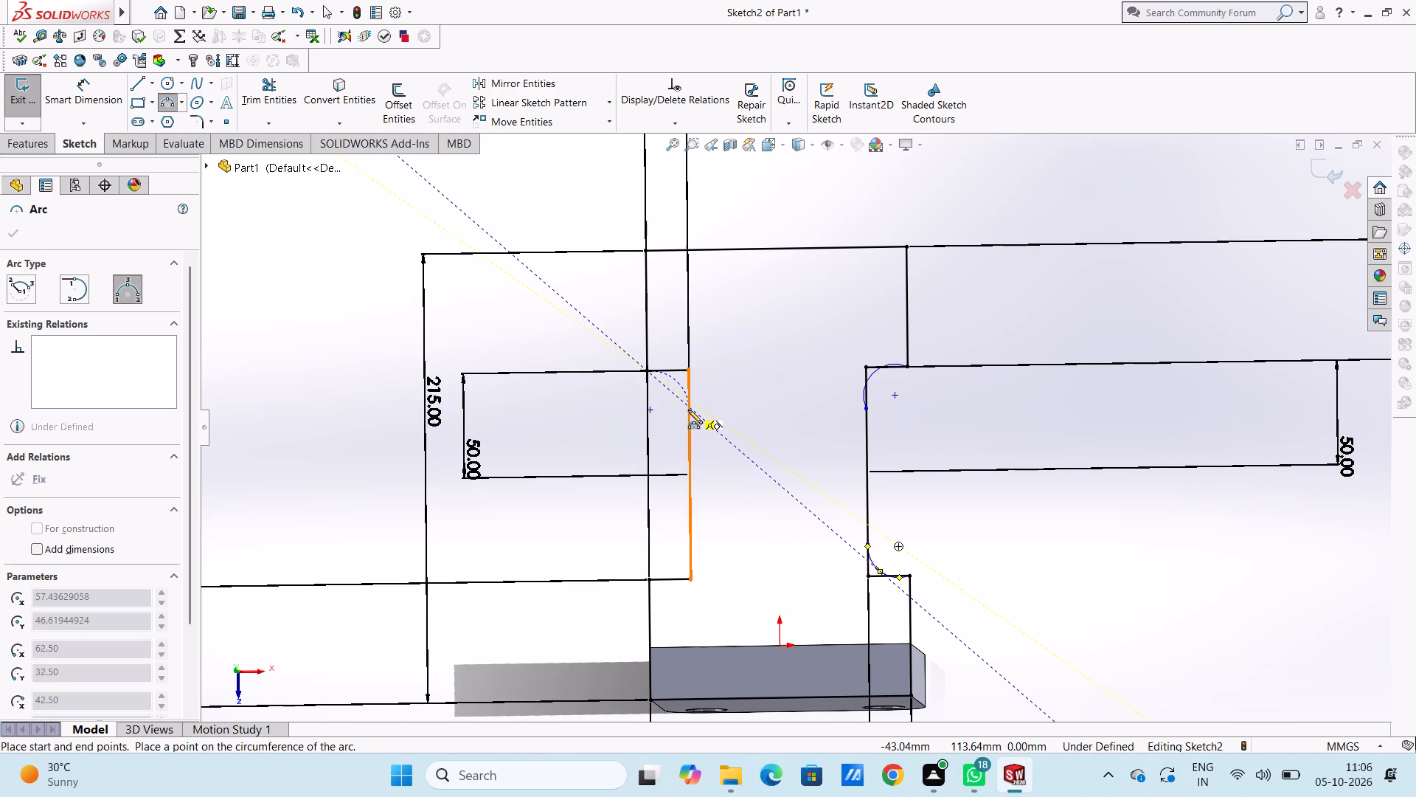
pyautogui.click(688, 410)
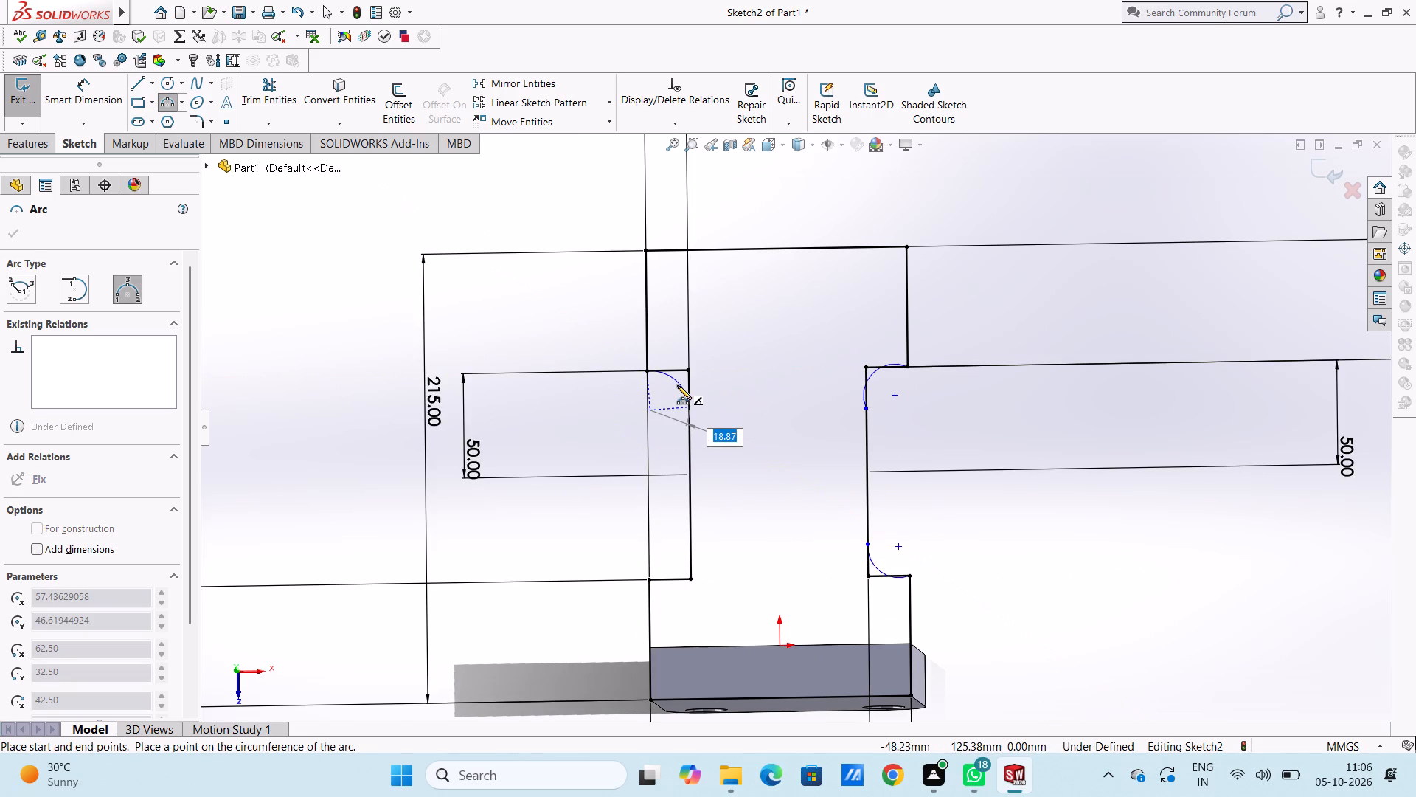
pyautogui.write('15')
pyautogui.press('Return')
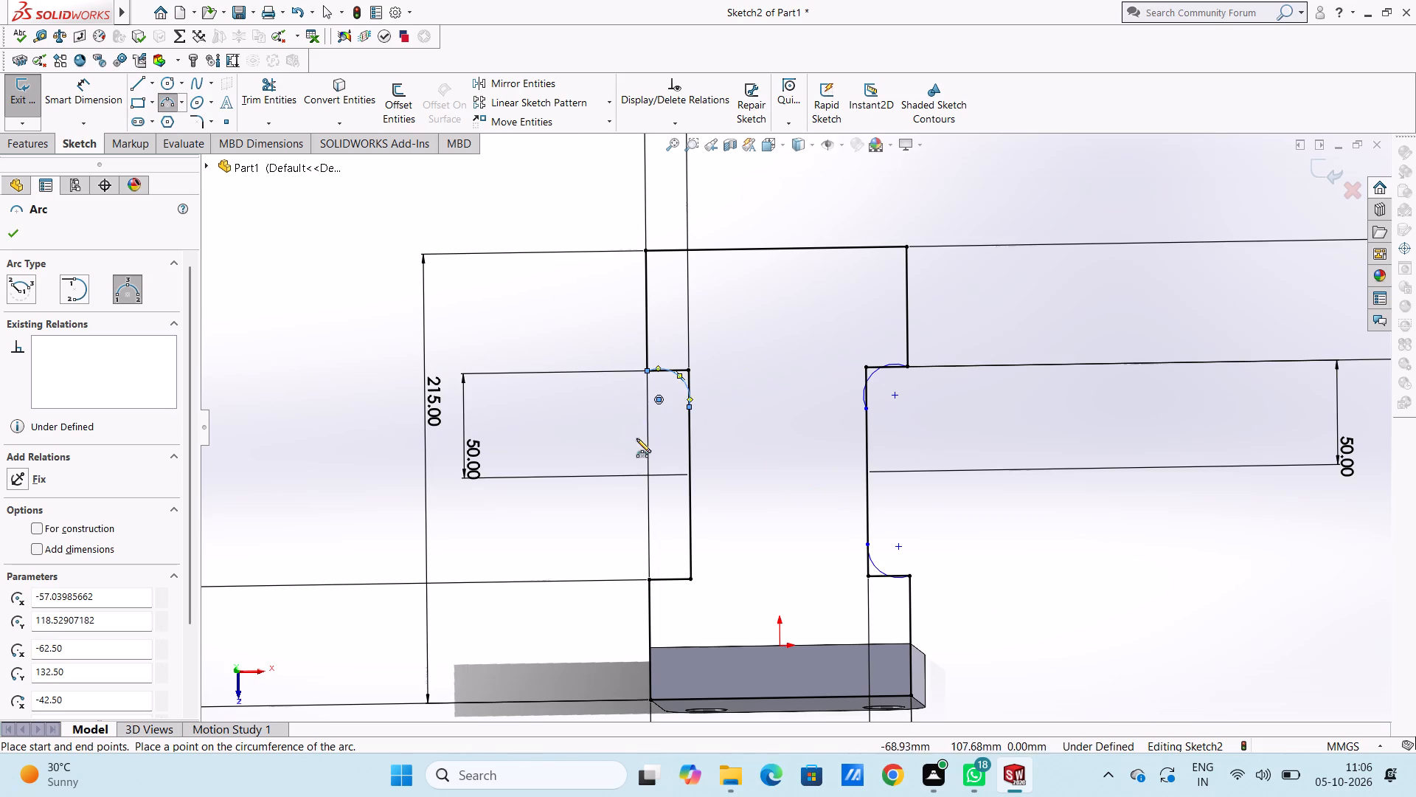
pyautogui.click(648, 579)
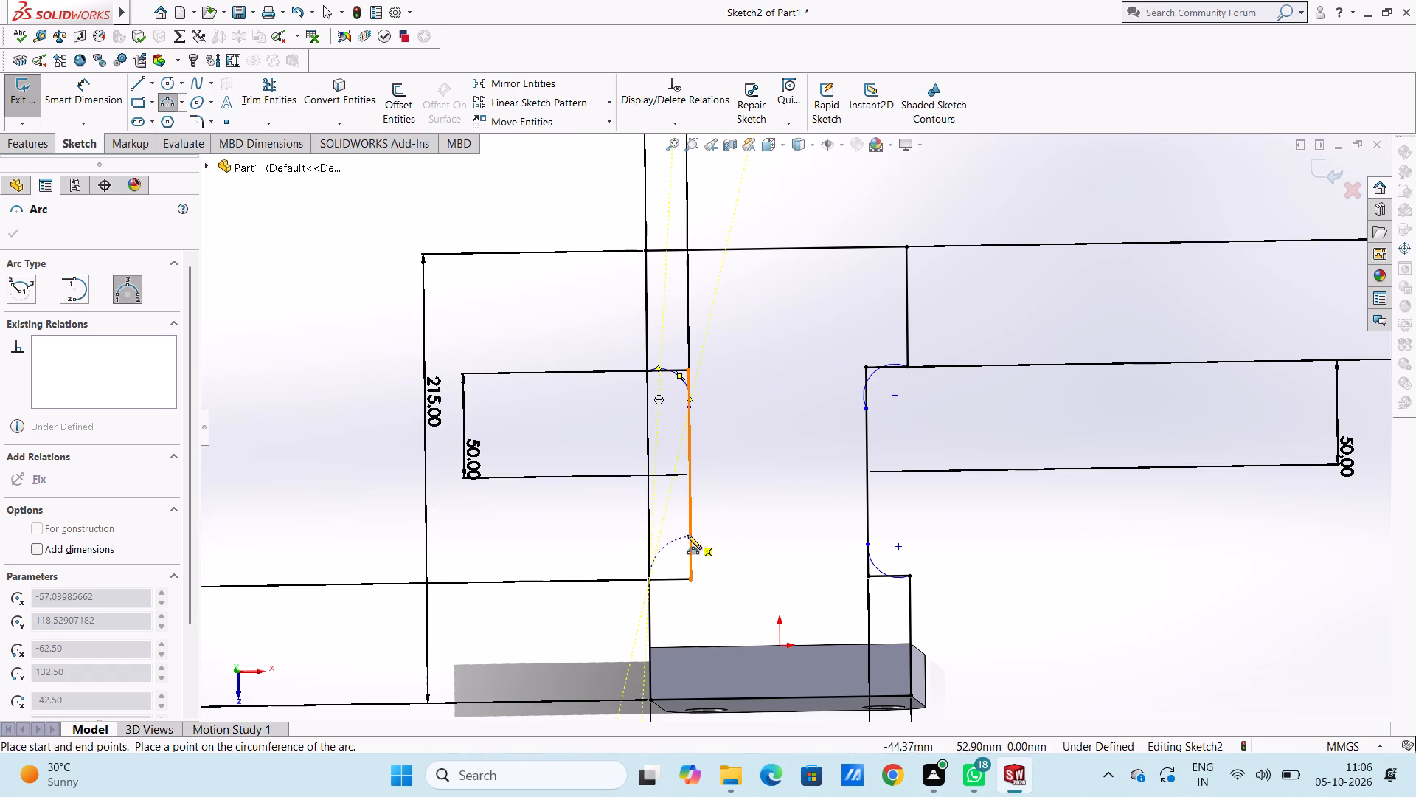
pyautogui.click(688, 536)
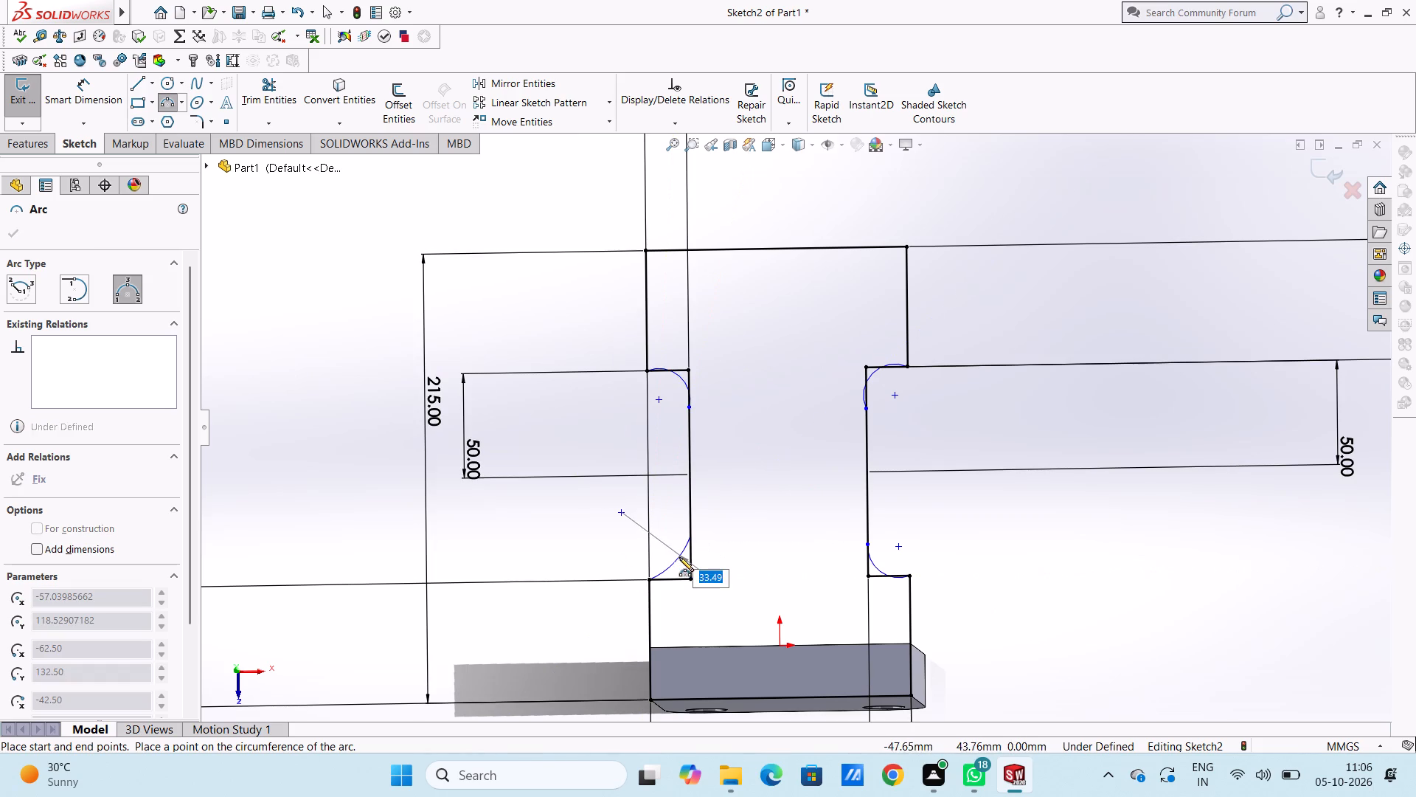
pyautogui.write('15')
pyautogui.press('Return')
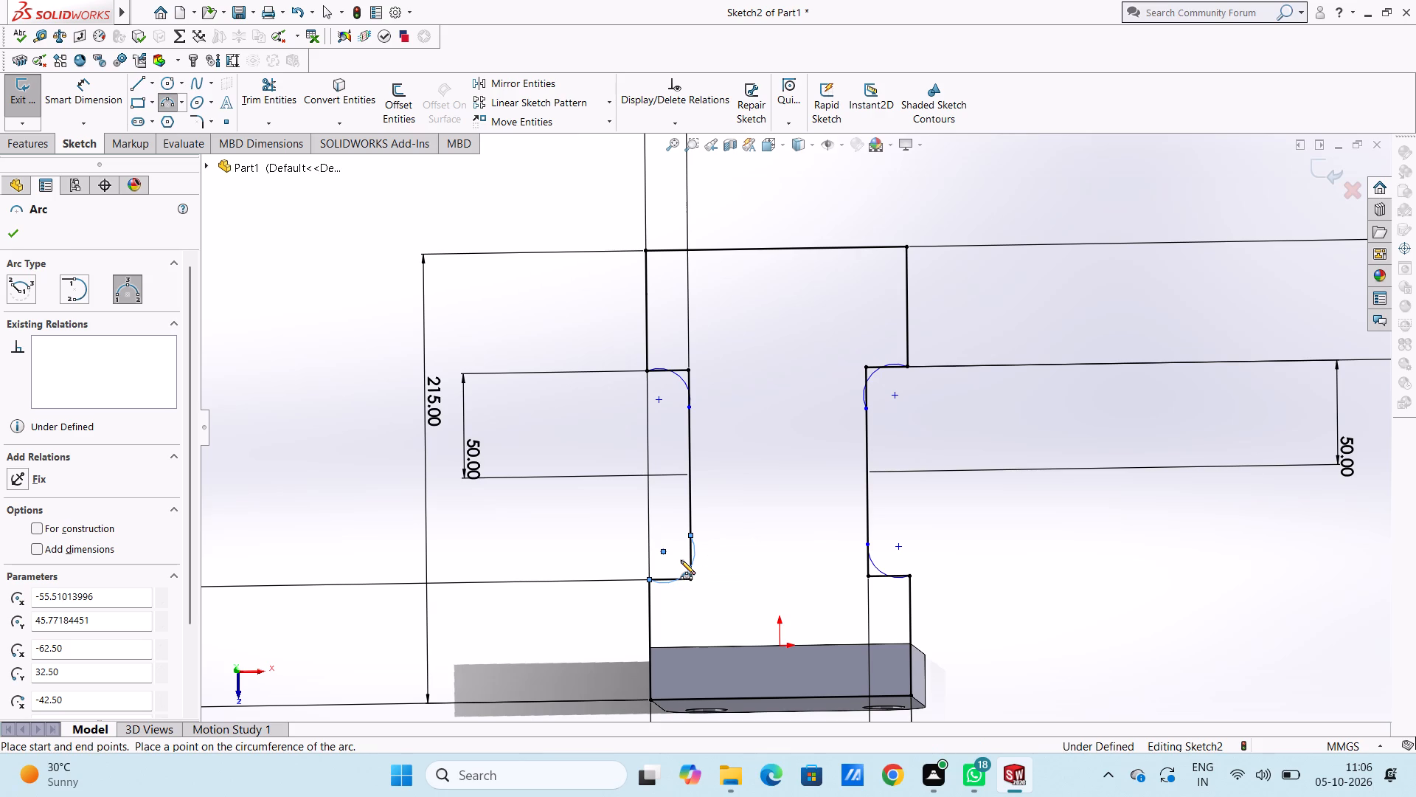
pyautogui.click(13, 230)
# Add 15 mm radius dimensions to the upper arcs of the left and right notches.
pyautogui.click(86, 92)
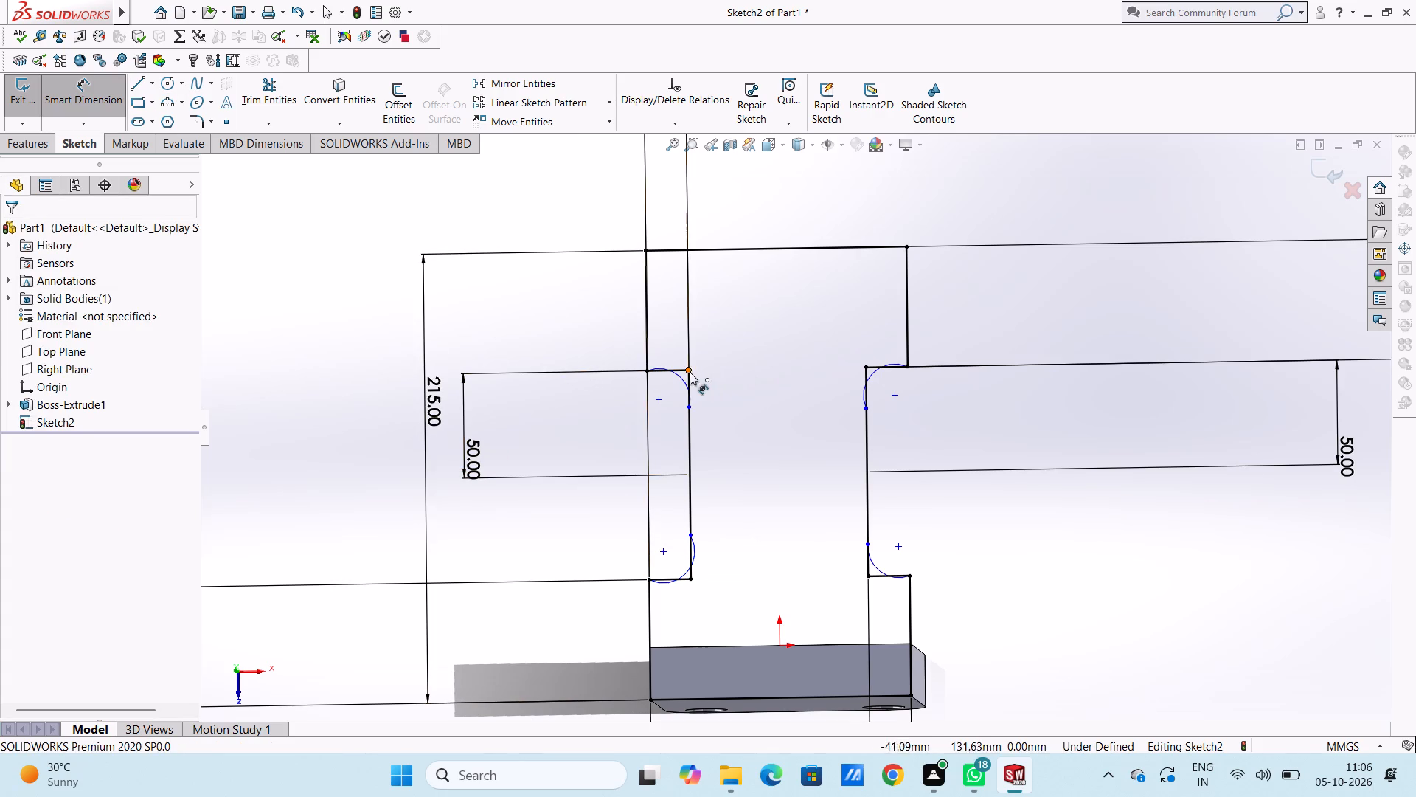
pyautogui.click(684, 378)
pyautogui.click(819, 210)
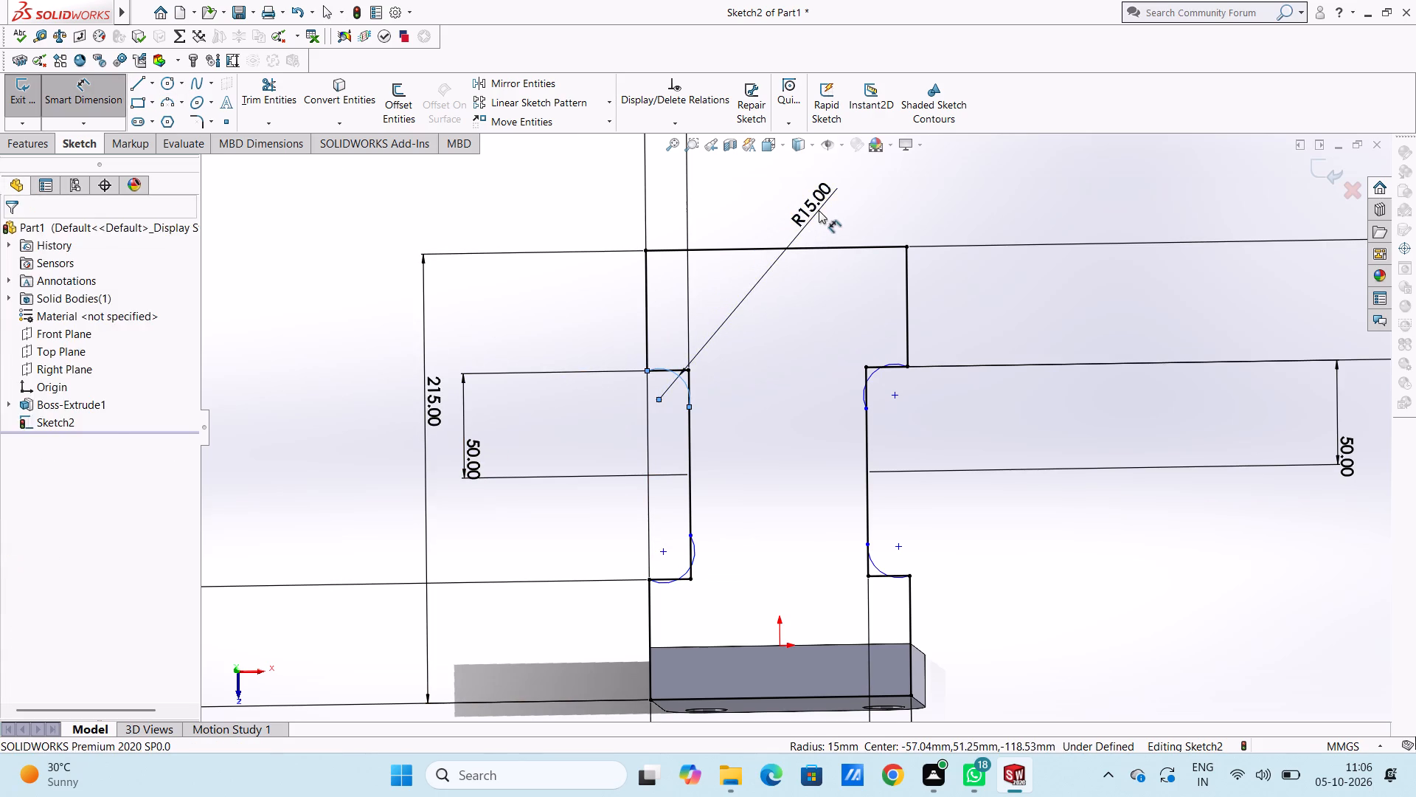
pyautogui.click(756, 180)
pyautogui.click(738, 188)
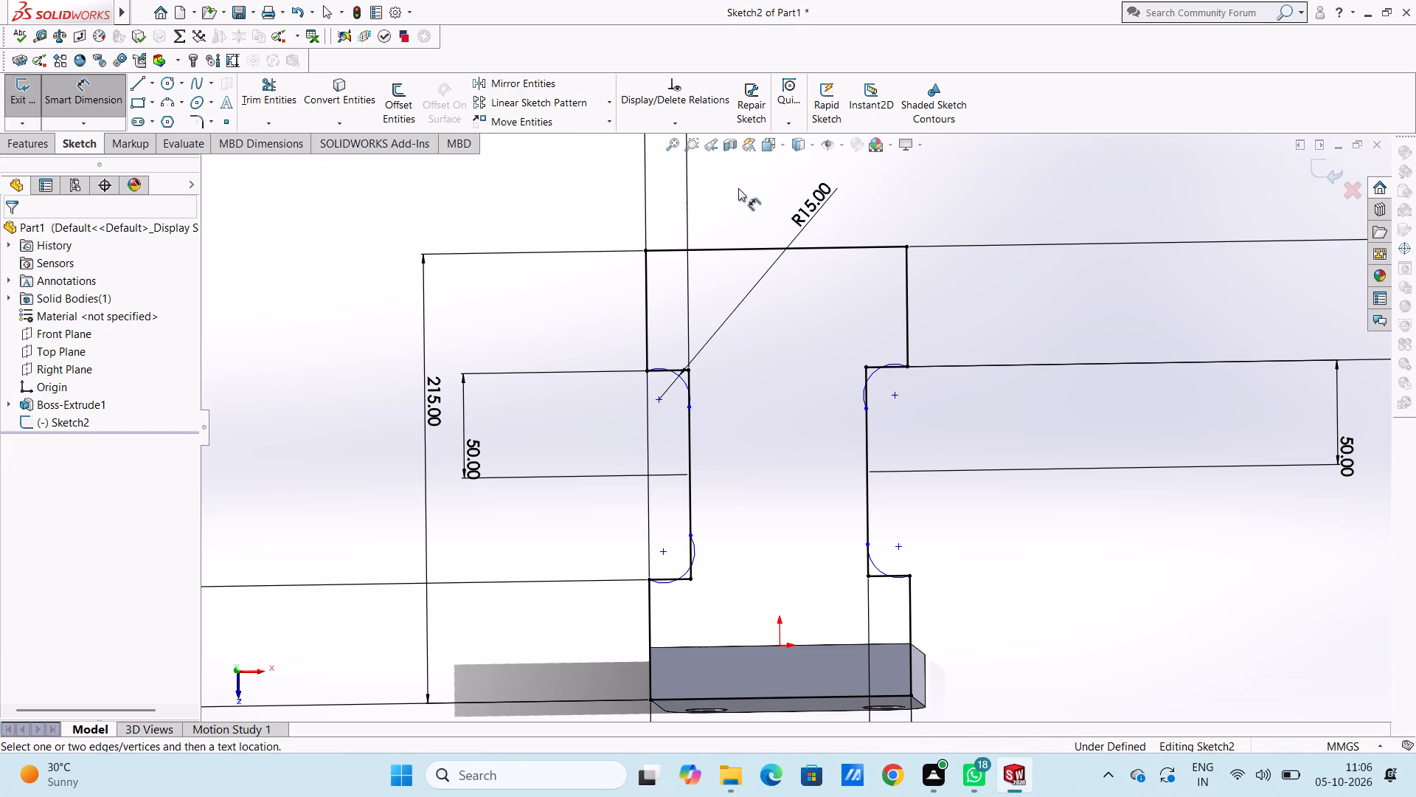
pyautogui.click(879, 371)
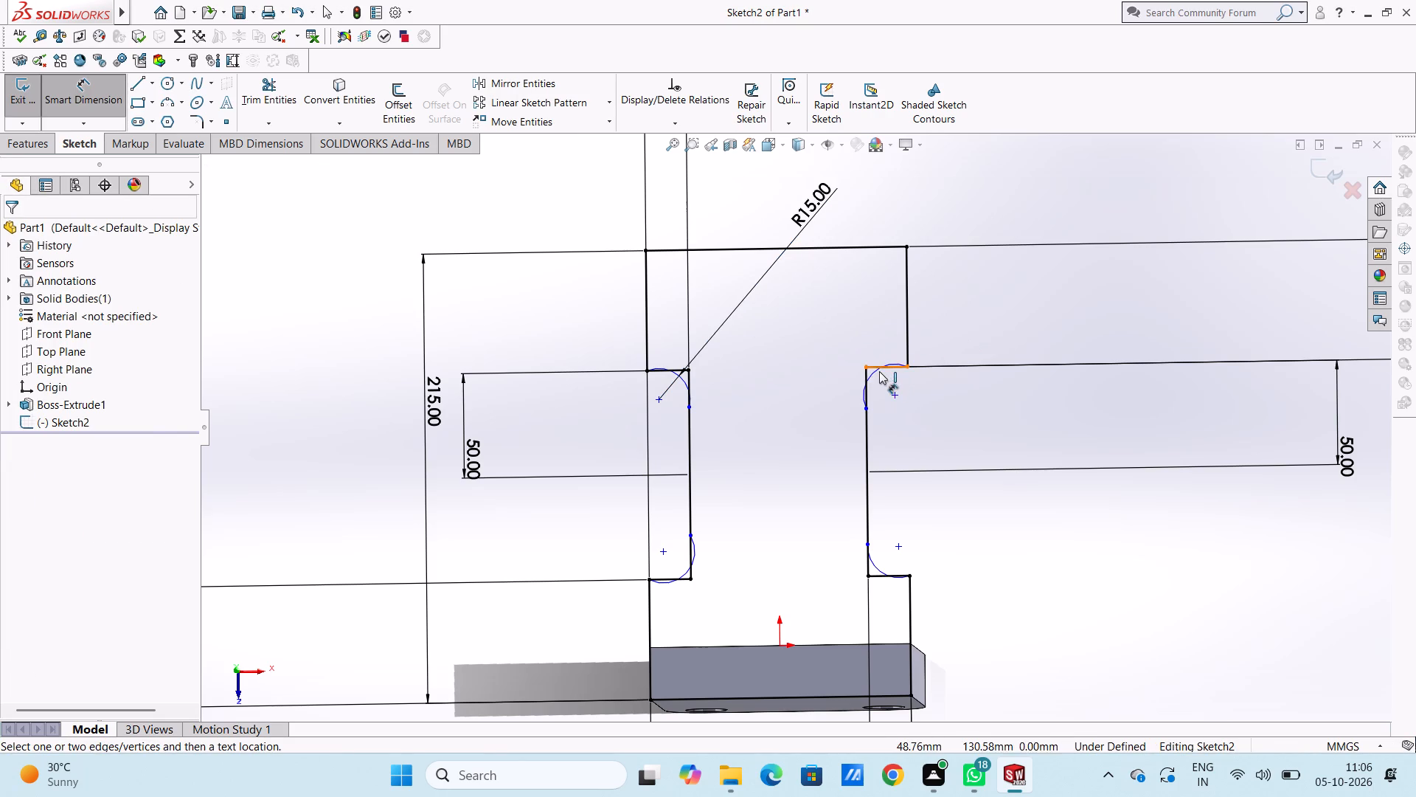
pyautogui.click(880, 382)
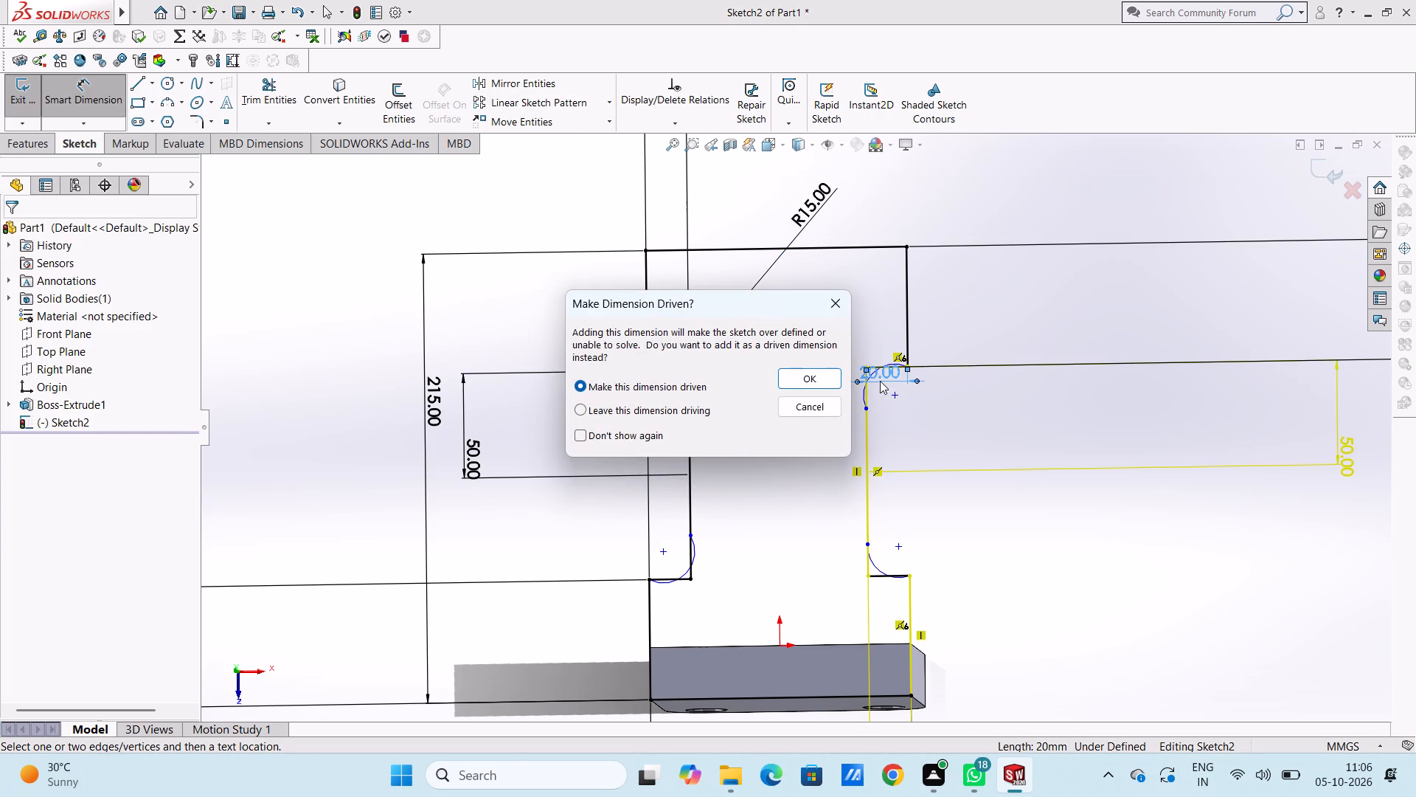
pyautogui.press('Escape')
pyautogui.click(874, 374)
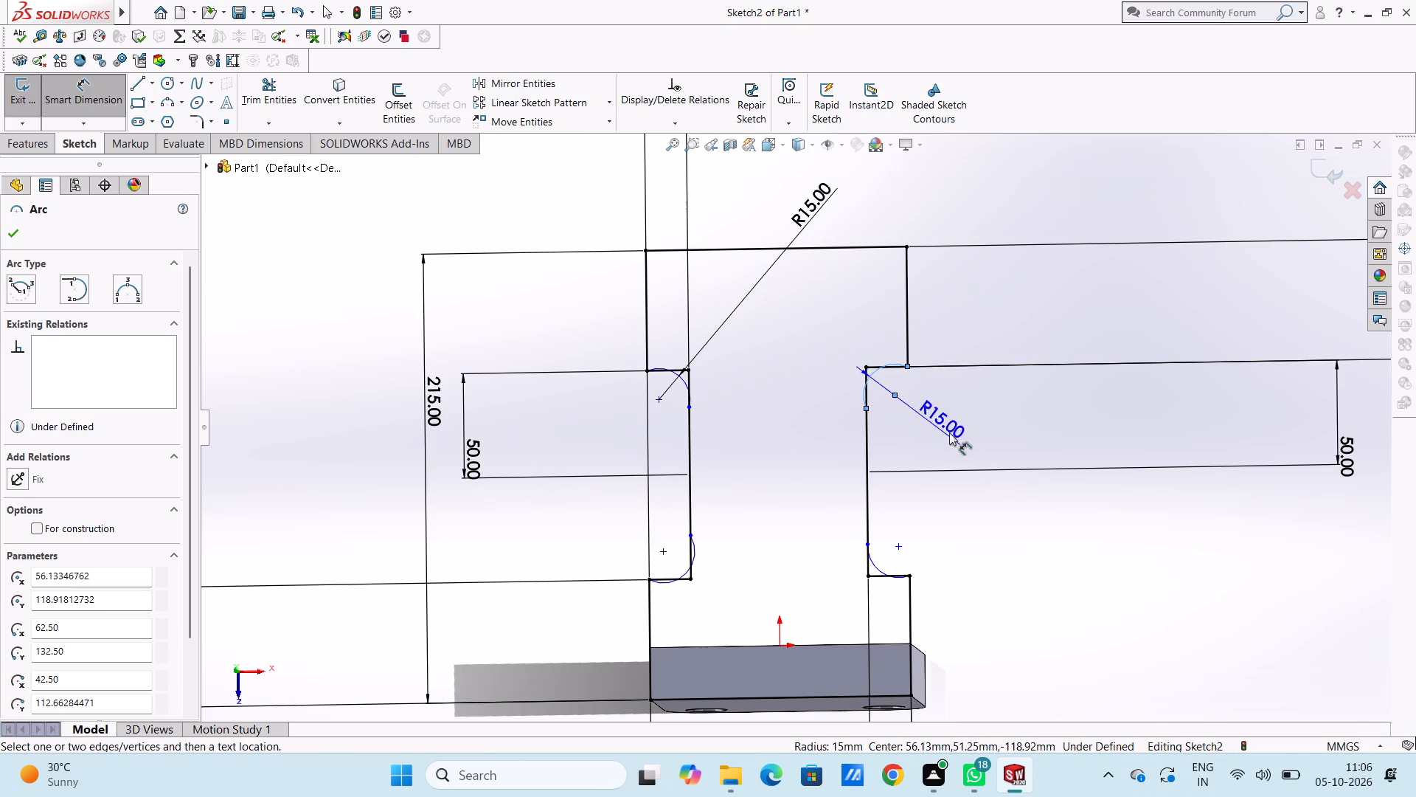
pyautogui.click(1133, 579)
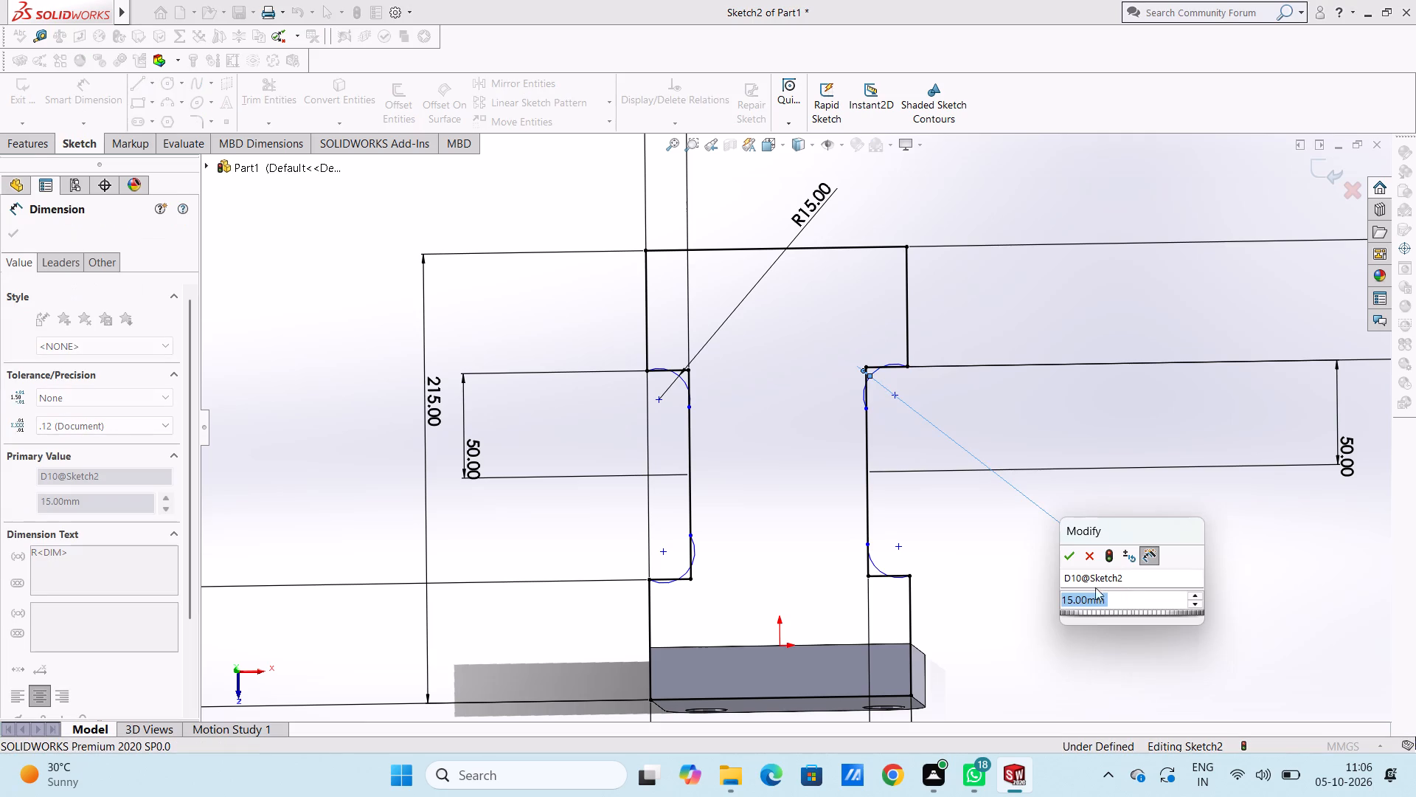
pyautogui.click(1070, 556)
pyautogui.click(1012, 555)
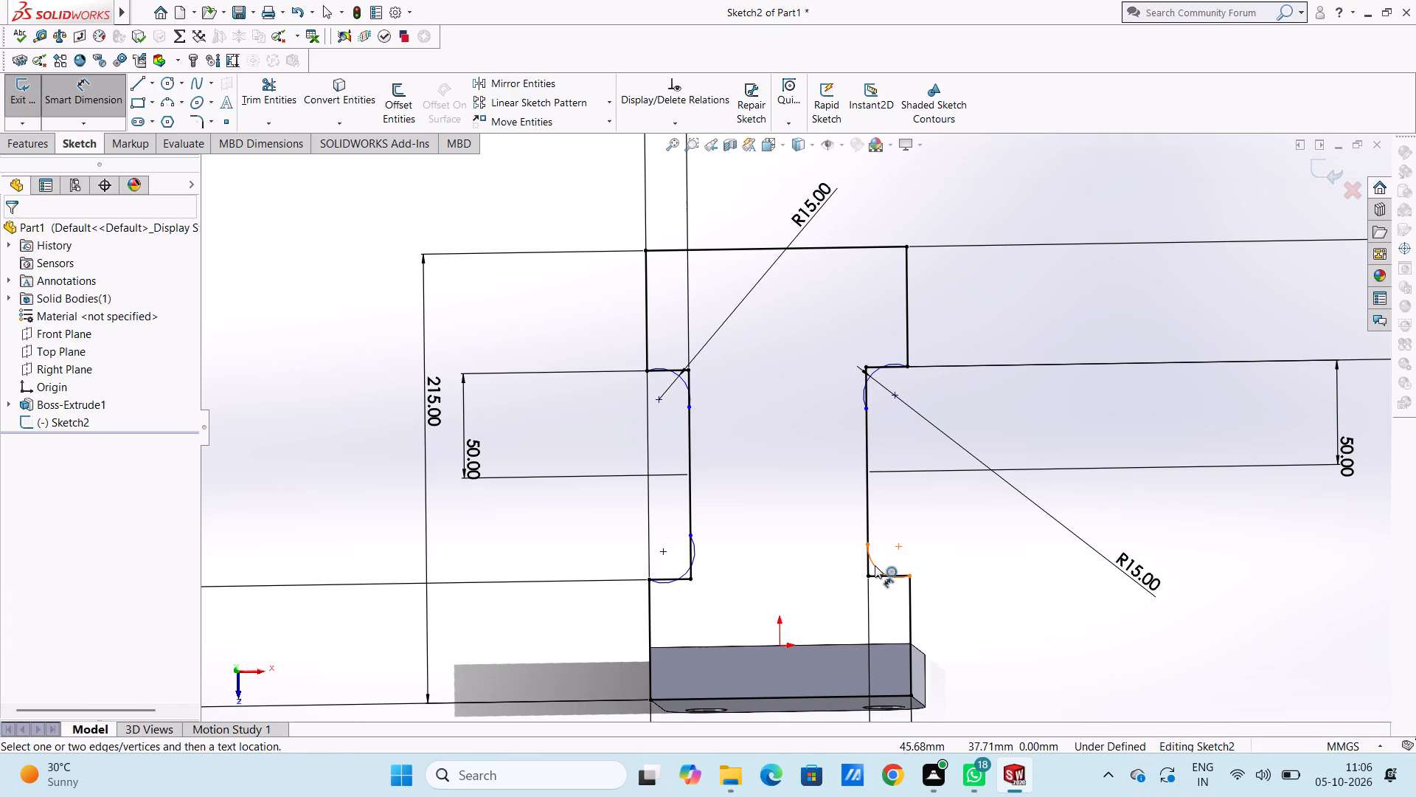
# Add 15 mm radius dimensions to the lower arcs of the right and left notches.
pyautogui.click(875, 565)
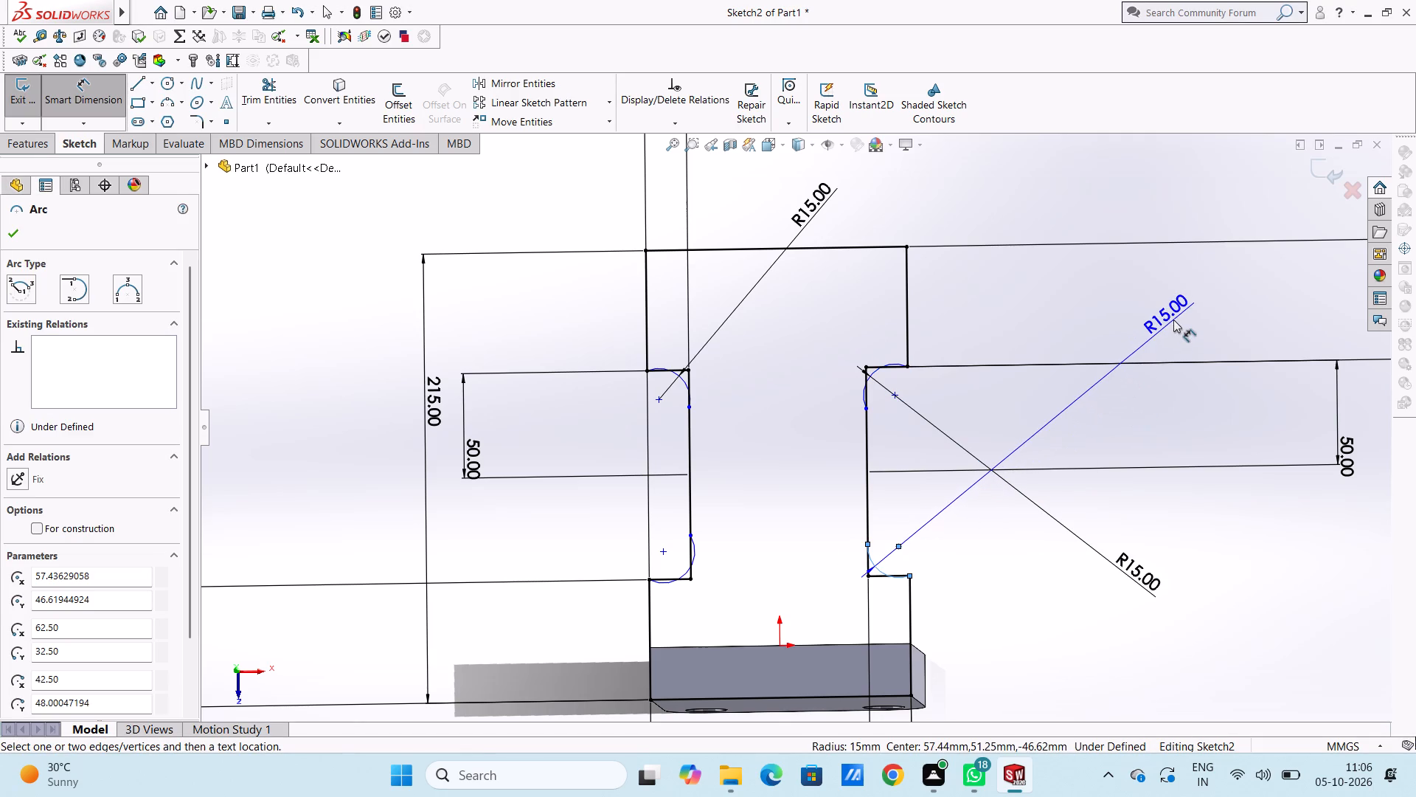
pyautogui.click(1173, 320)
pyautogui.click(1114, 293)
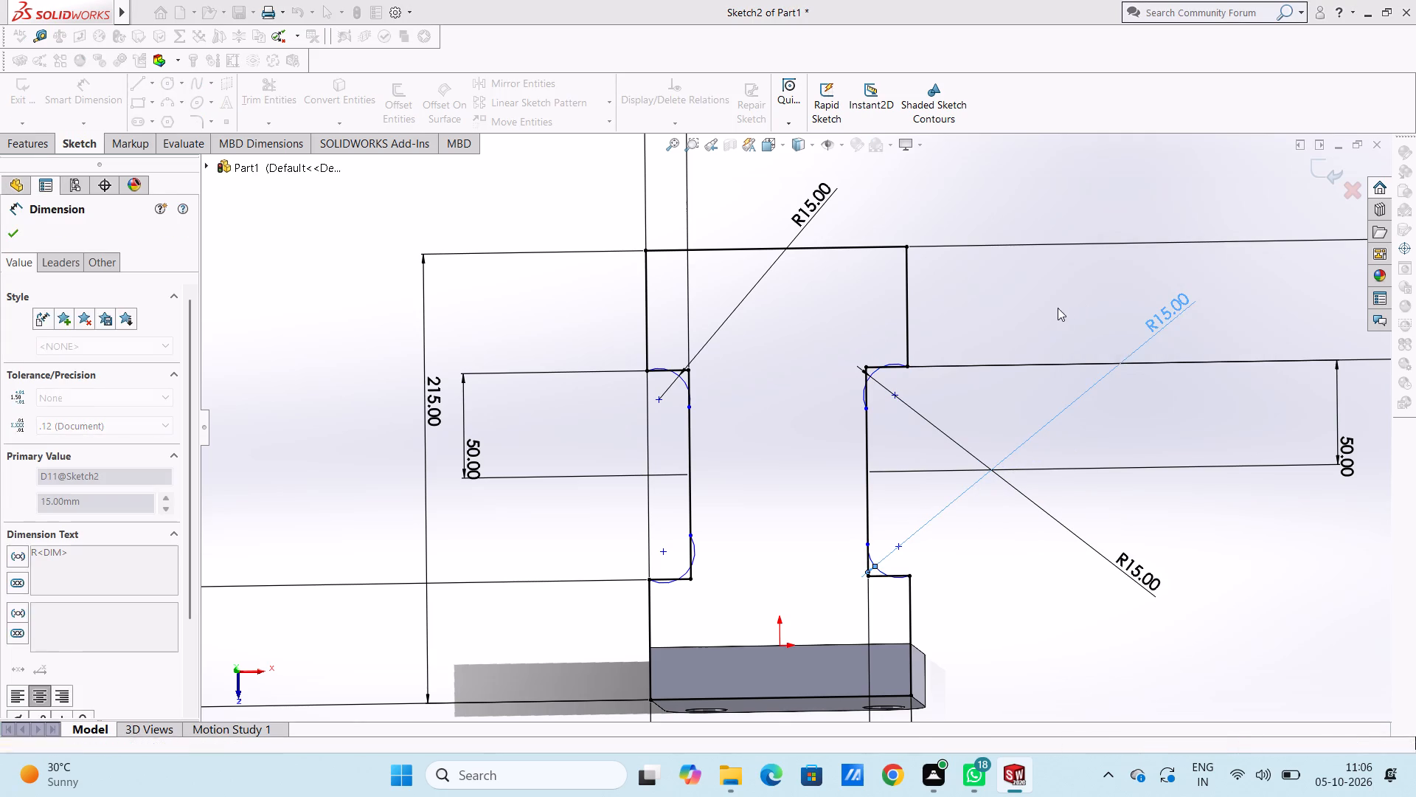
pyautogui.click(1058, 308)
pyautogui.click(684, 572)
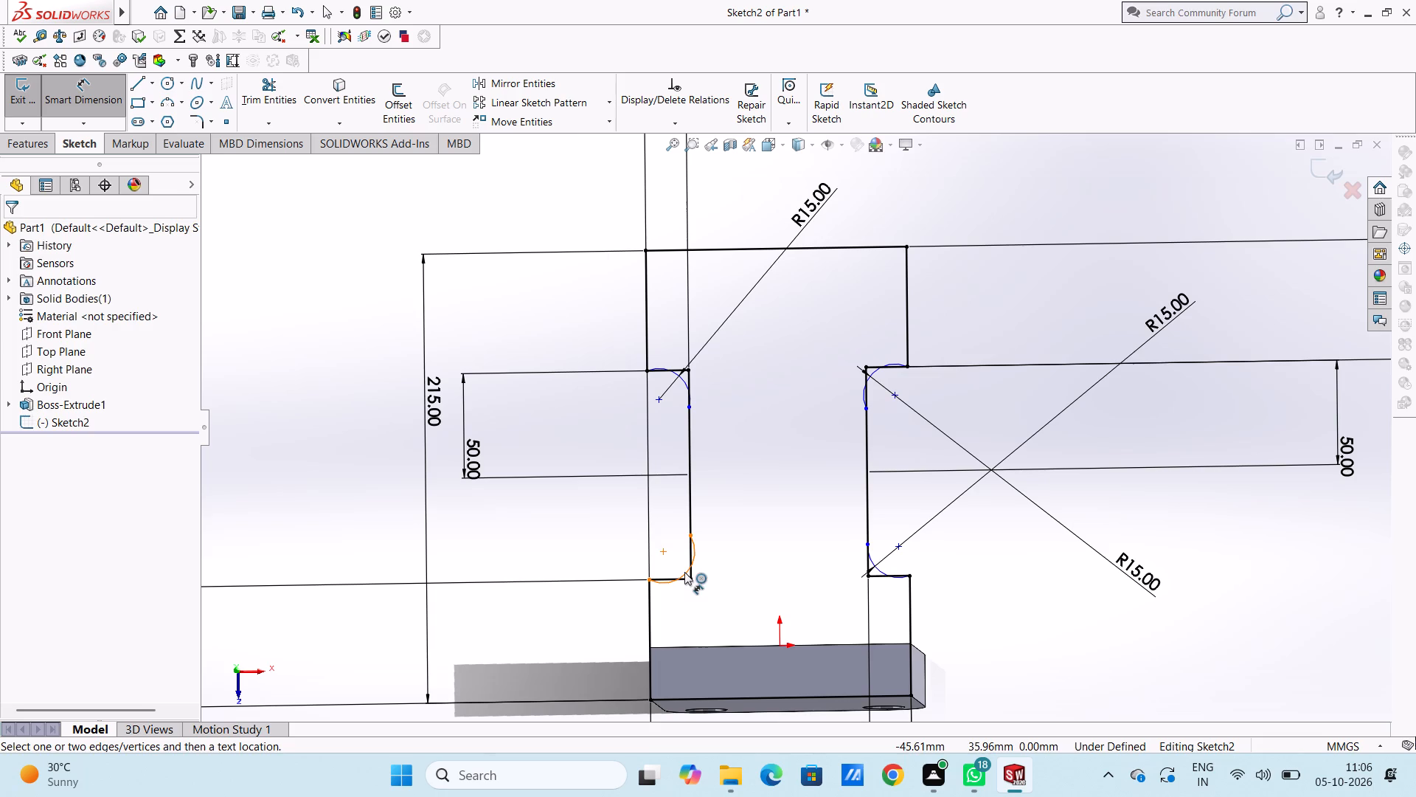
pyautogui.click(497, 415)
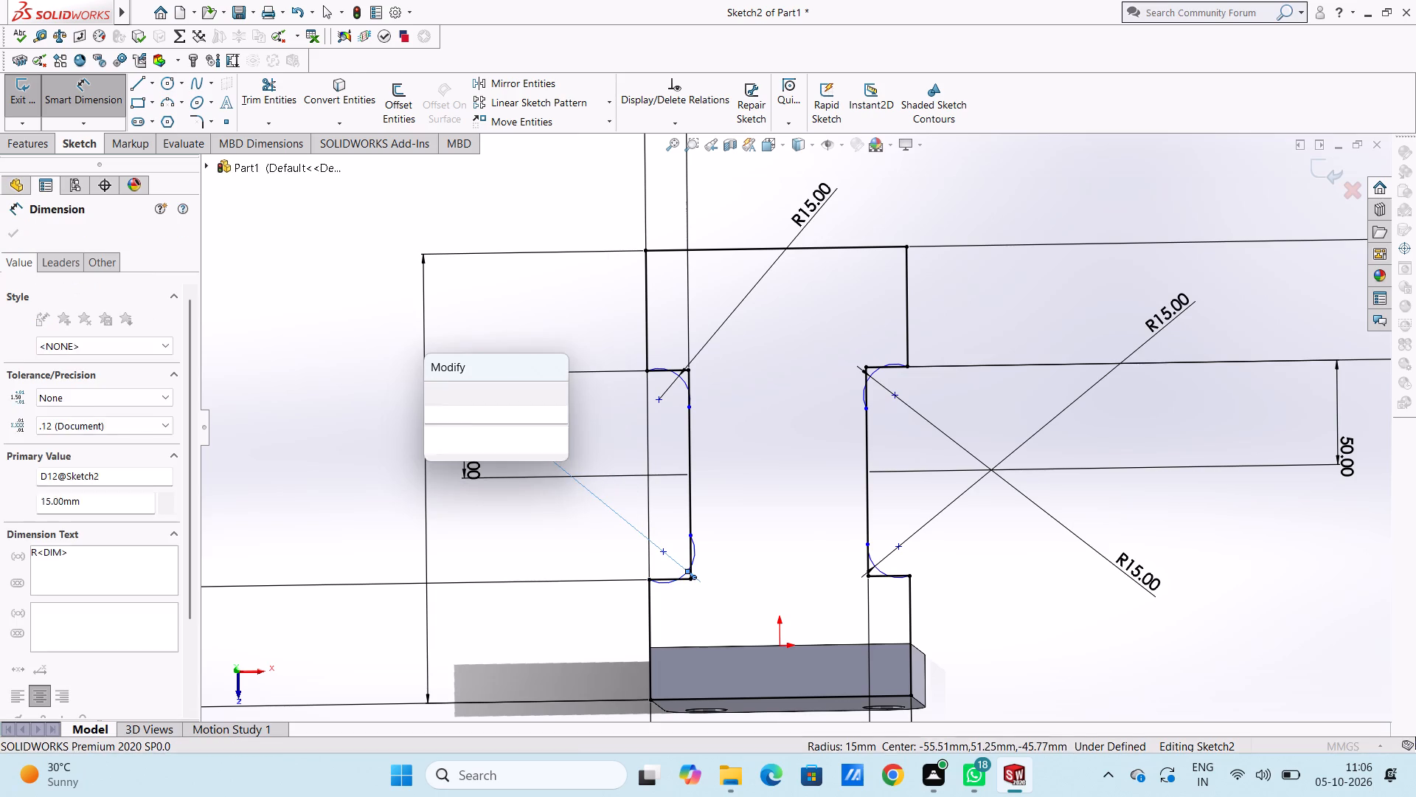
pyautogui.click(429, 392)
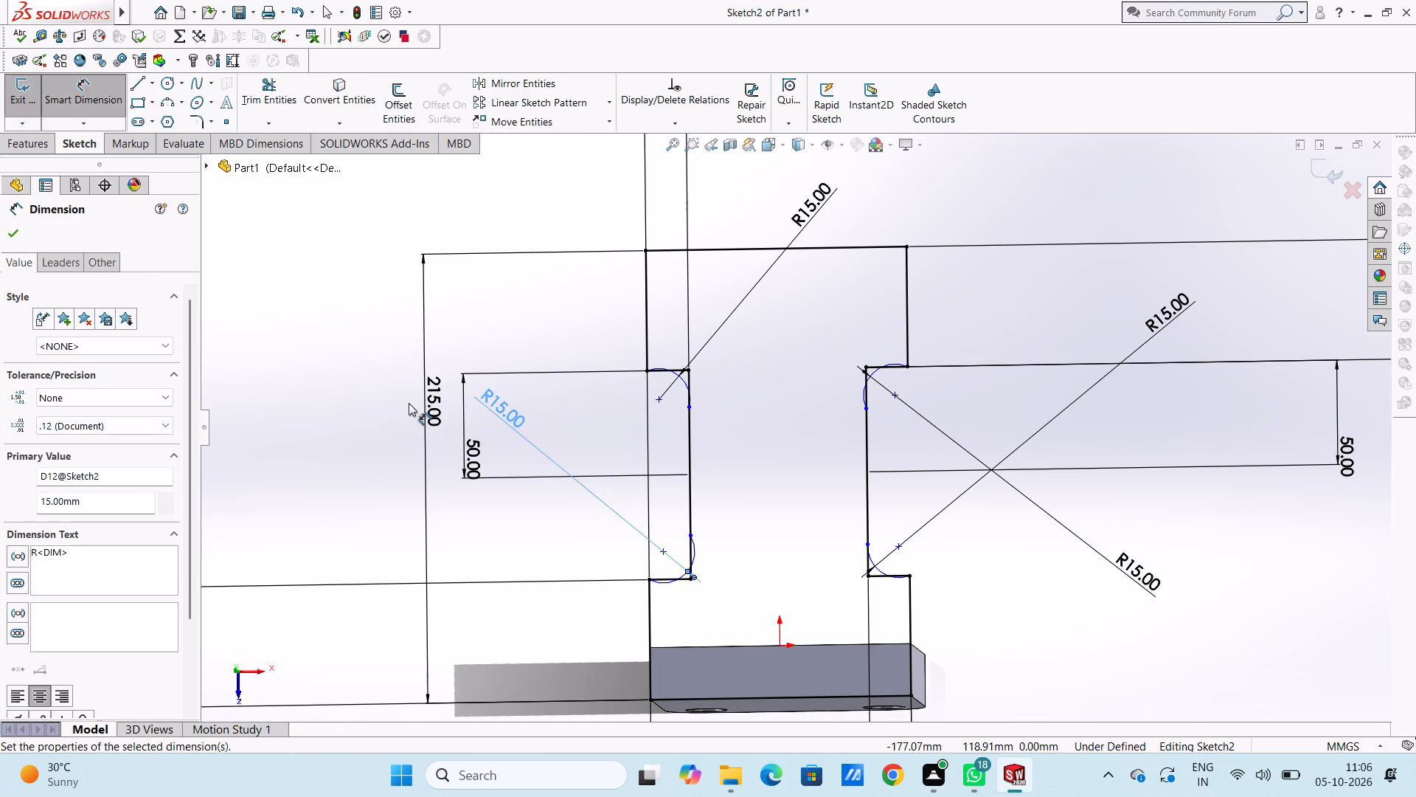
pyautogui.click(409, 403)
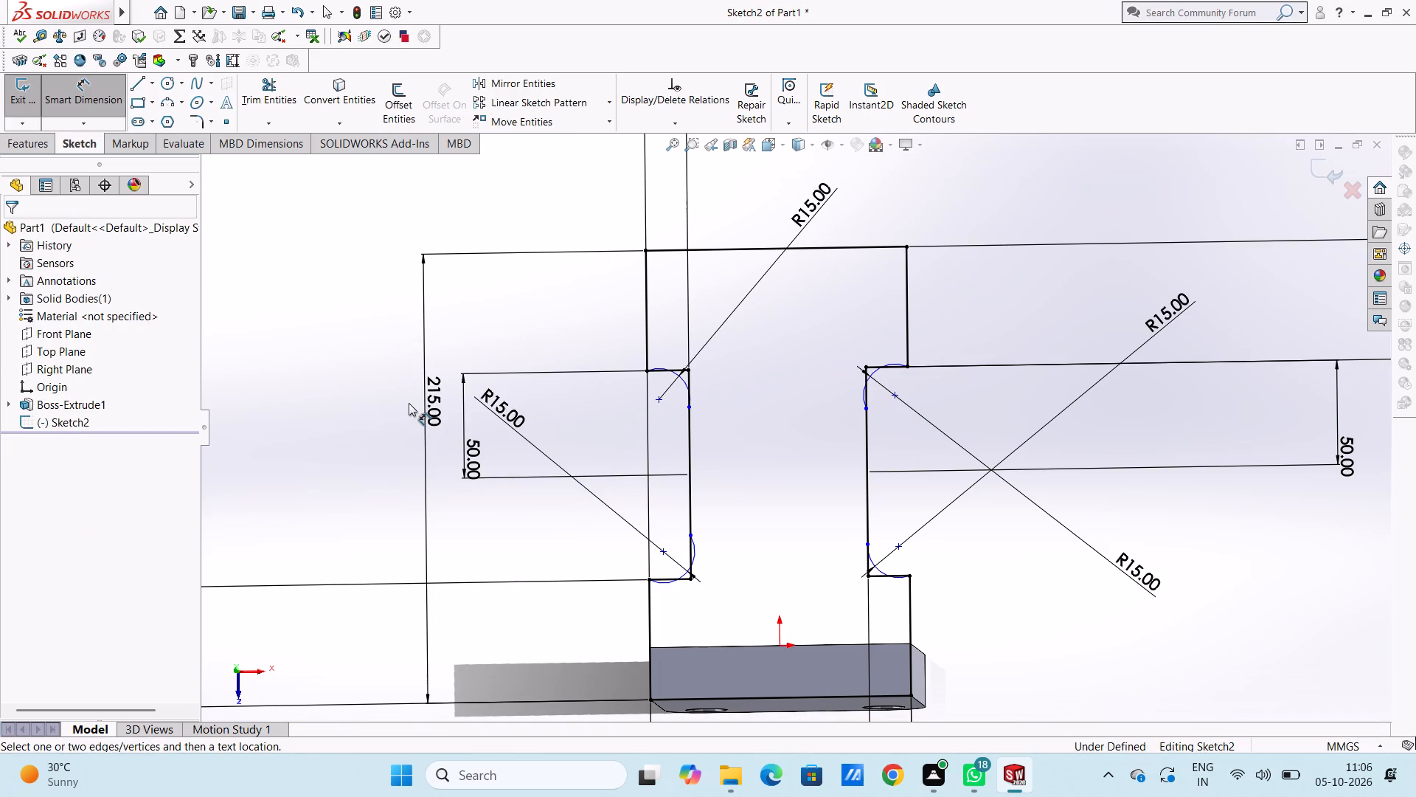
pyautogui.press('Escape')
pyautogui.press('Escape')
pyautogui.press('Escape')
pyautogui.press('Escape')
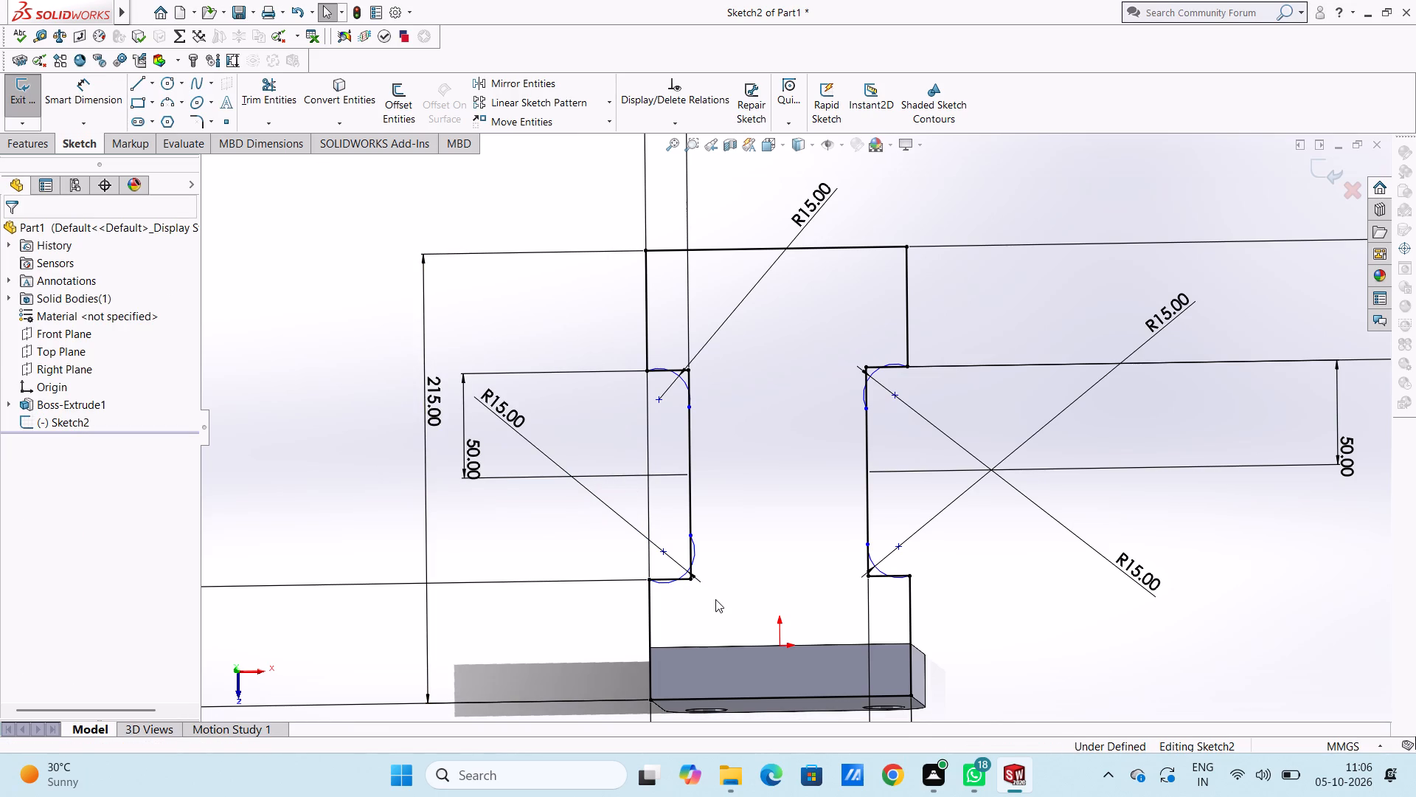
# Make the left notch's lower arc tangent to the notch's vertical edge.
pyautogui.click(696, 548)
pyautogui.keyDown('ctrl'); pyautogui.click(692, 517); pyautogui.keyUp('ctrl')
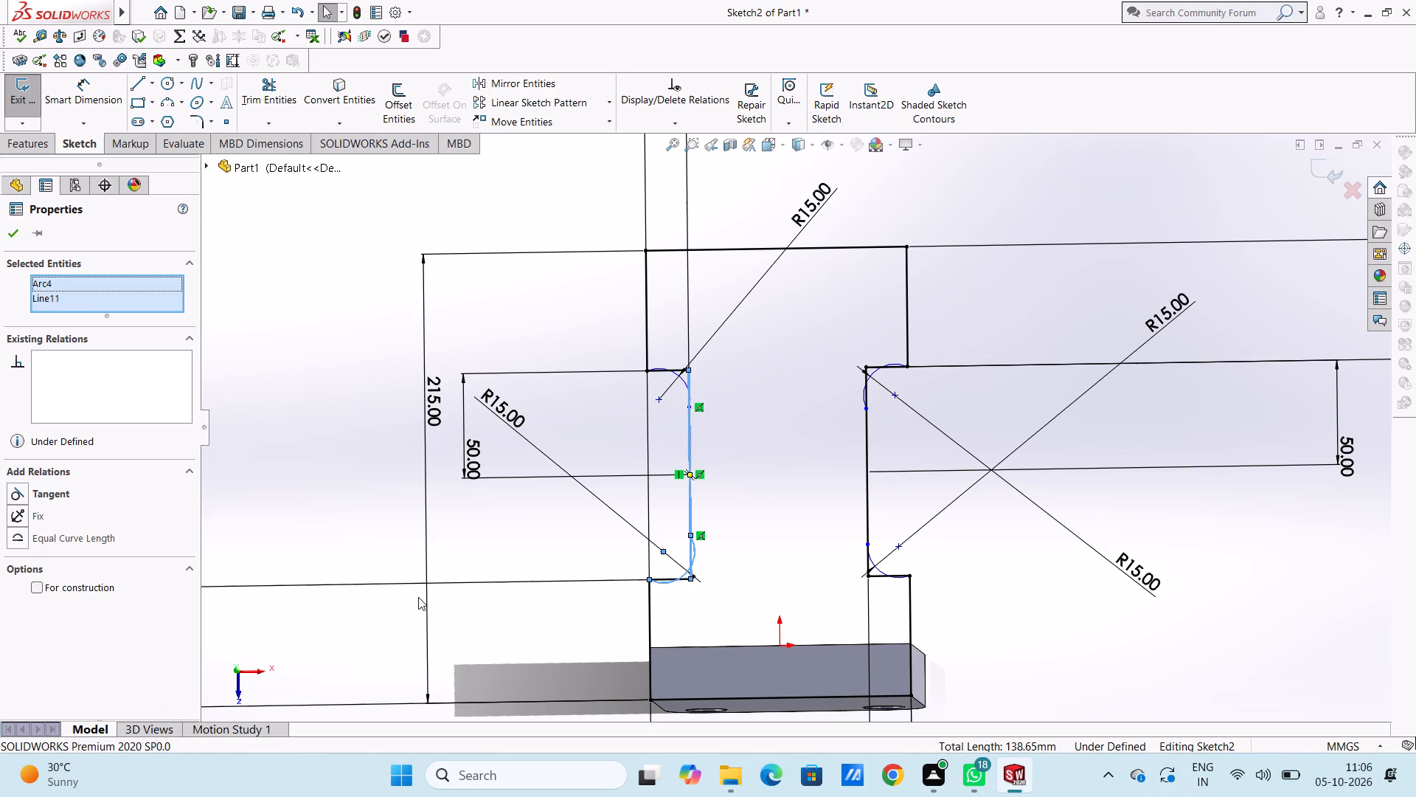
pyautogui.click(16, 483)
pyautogui.click(342, 522)
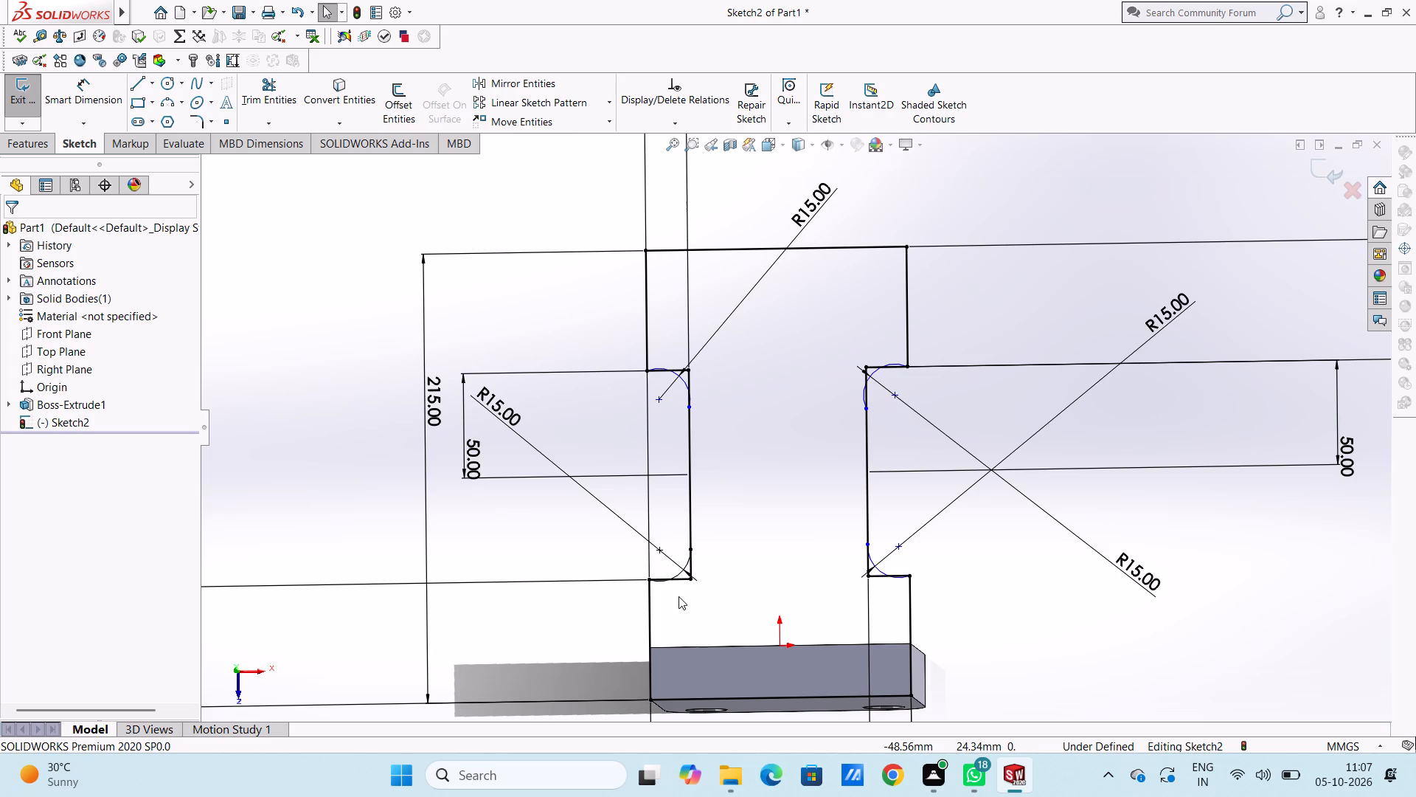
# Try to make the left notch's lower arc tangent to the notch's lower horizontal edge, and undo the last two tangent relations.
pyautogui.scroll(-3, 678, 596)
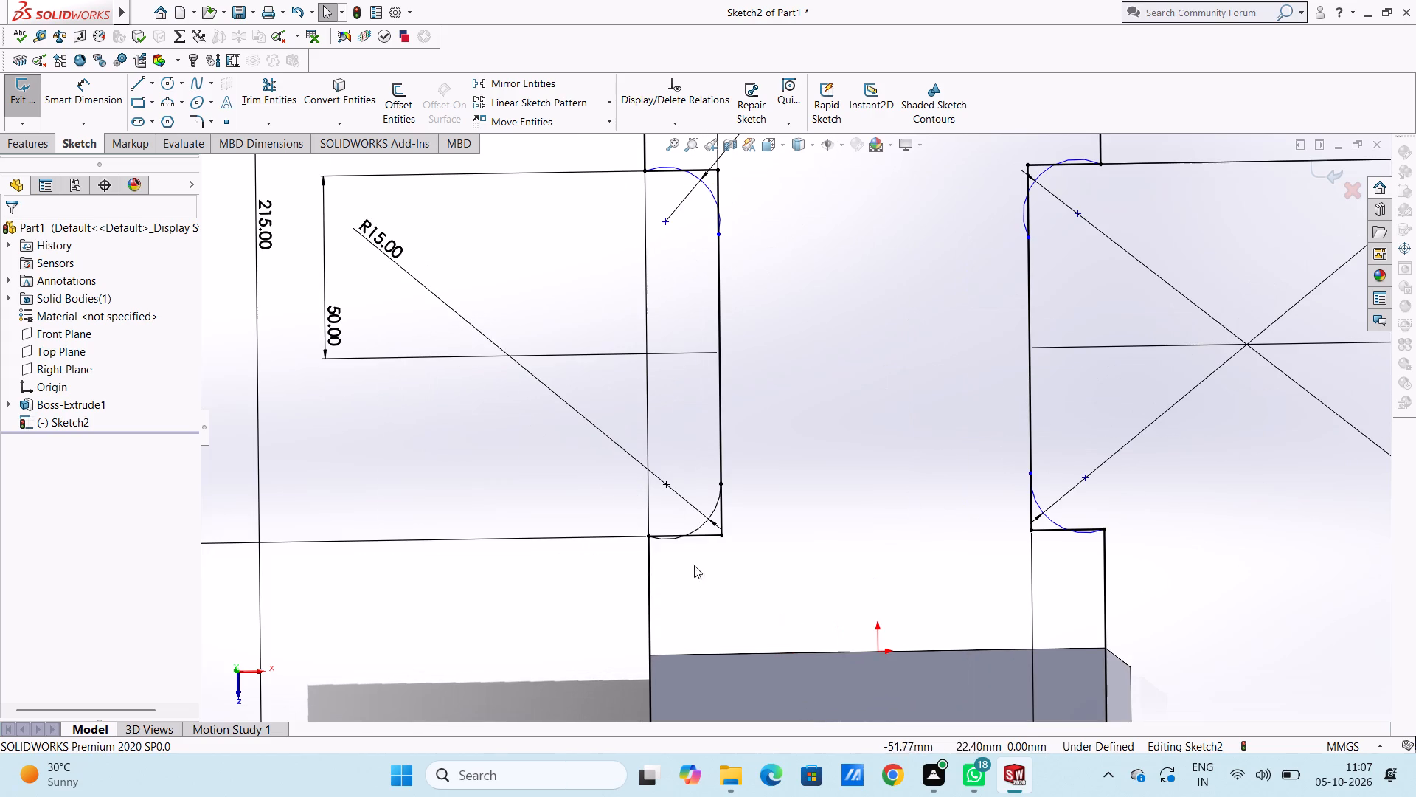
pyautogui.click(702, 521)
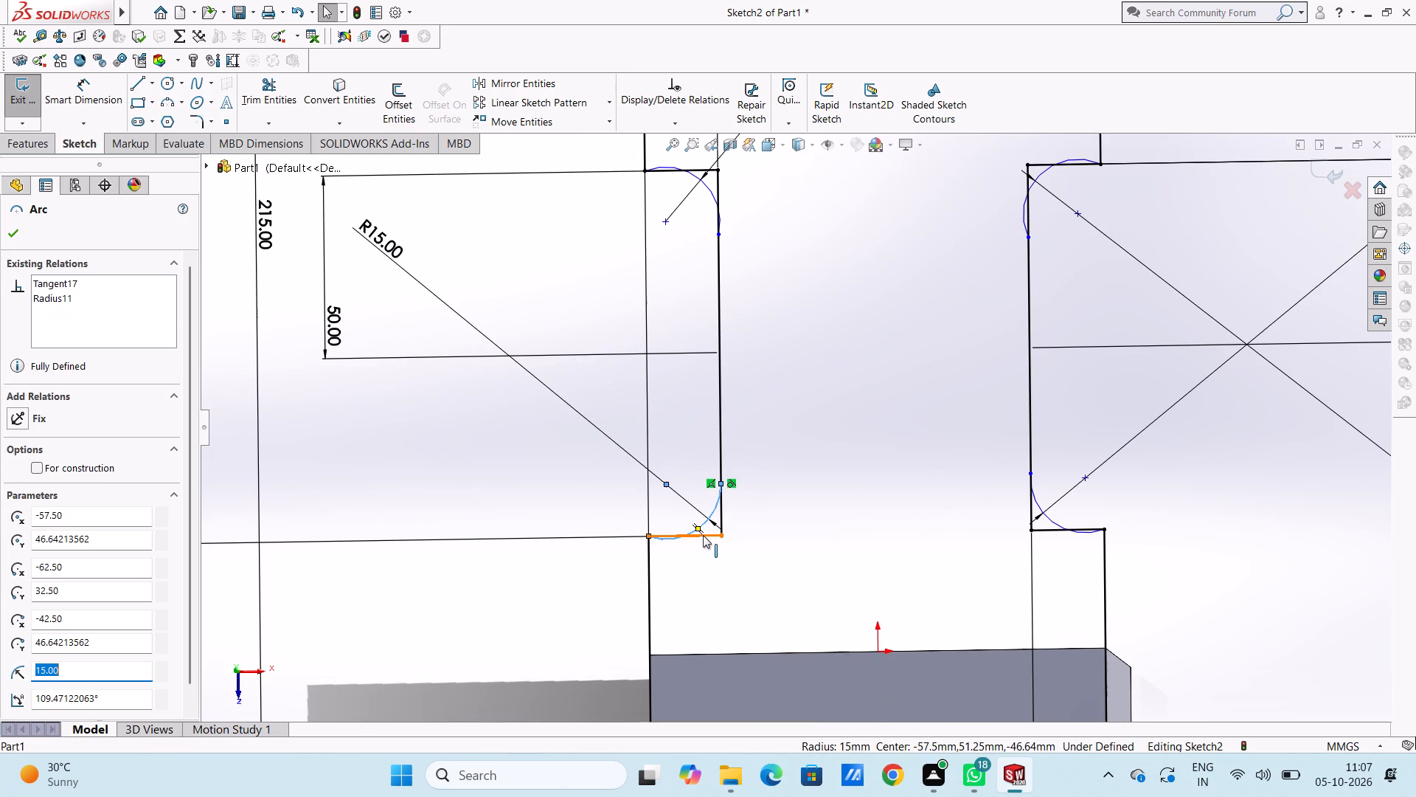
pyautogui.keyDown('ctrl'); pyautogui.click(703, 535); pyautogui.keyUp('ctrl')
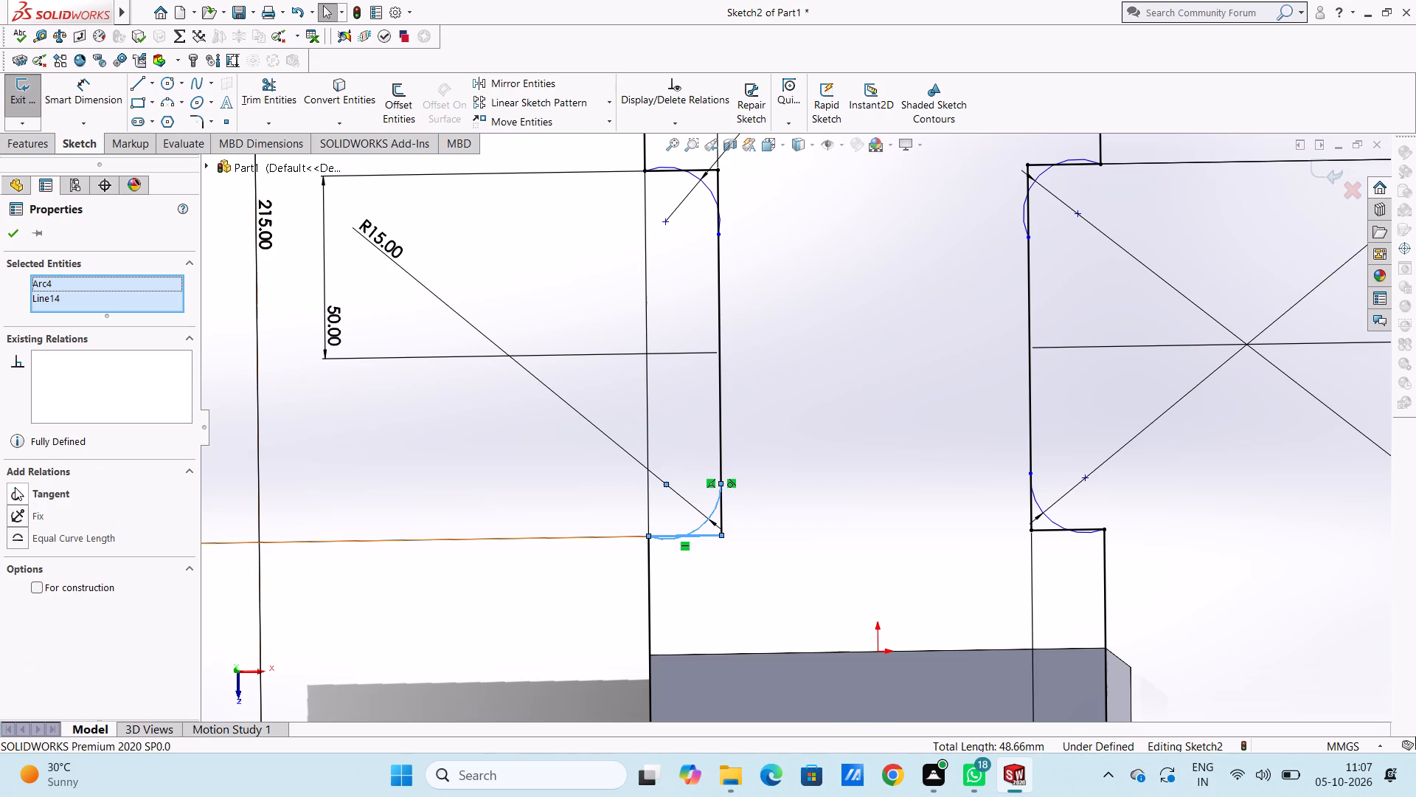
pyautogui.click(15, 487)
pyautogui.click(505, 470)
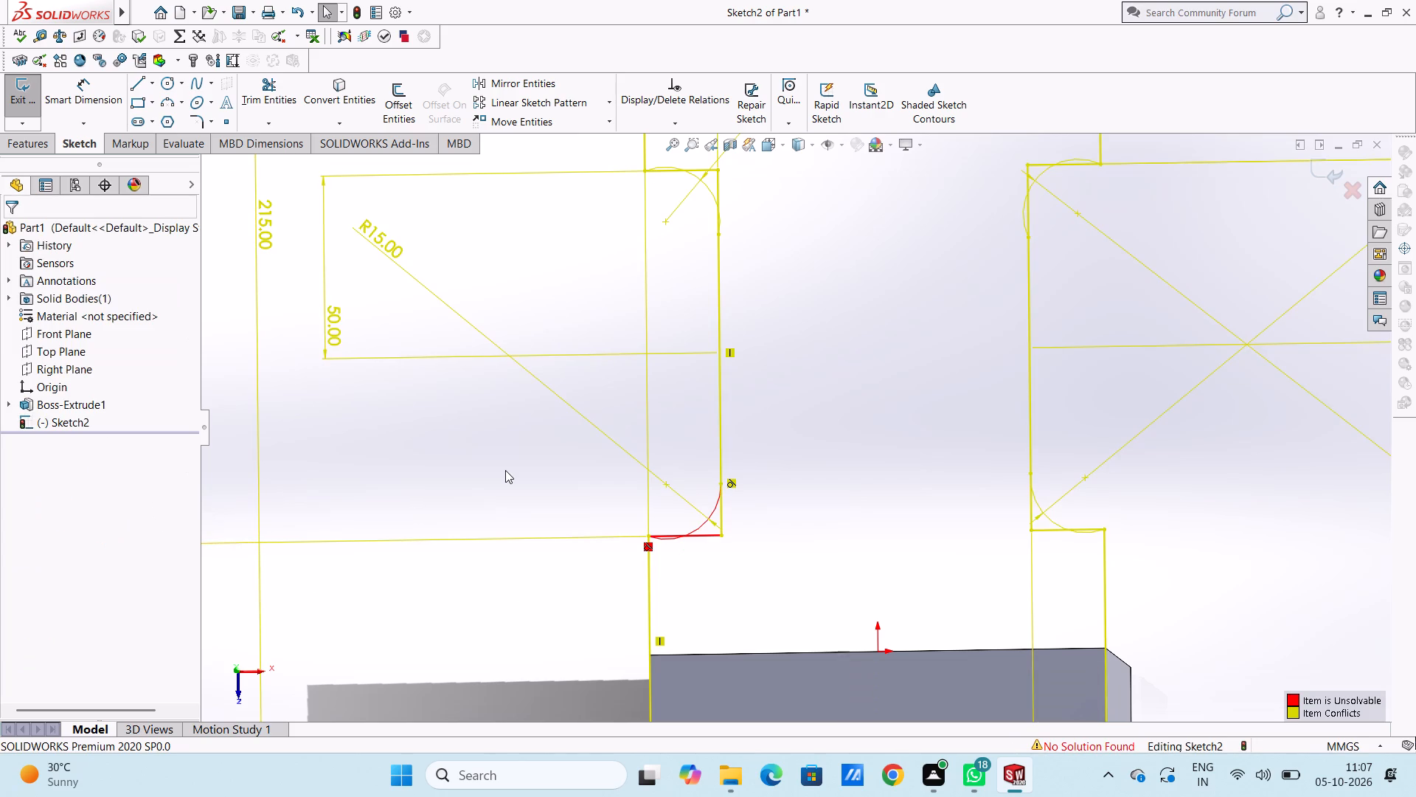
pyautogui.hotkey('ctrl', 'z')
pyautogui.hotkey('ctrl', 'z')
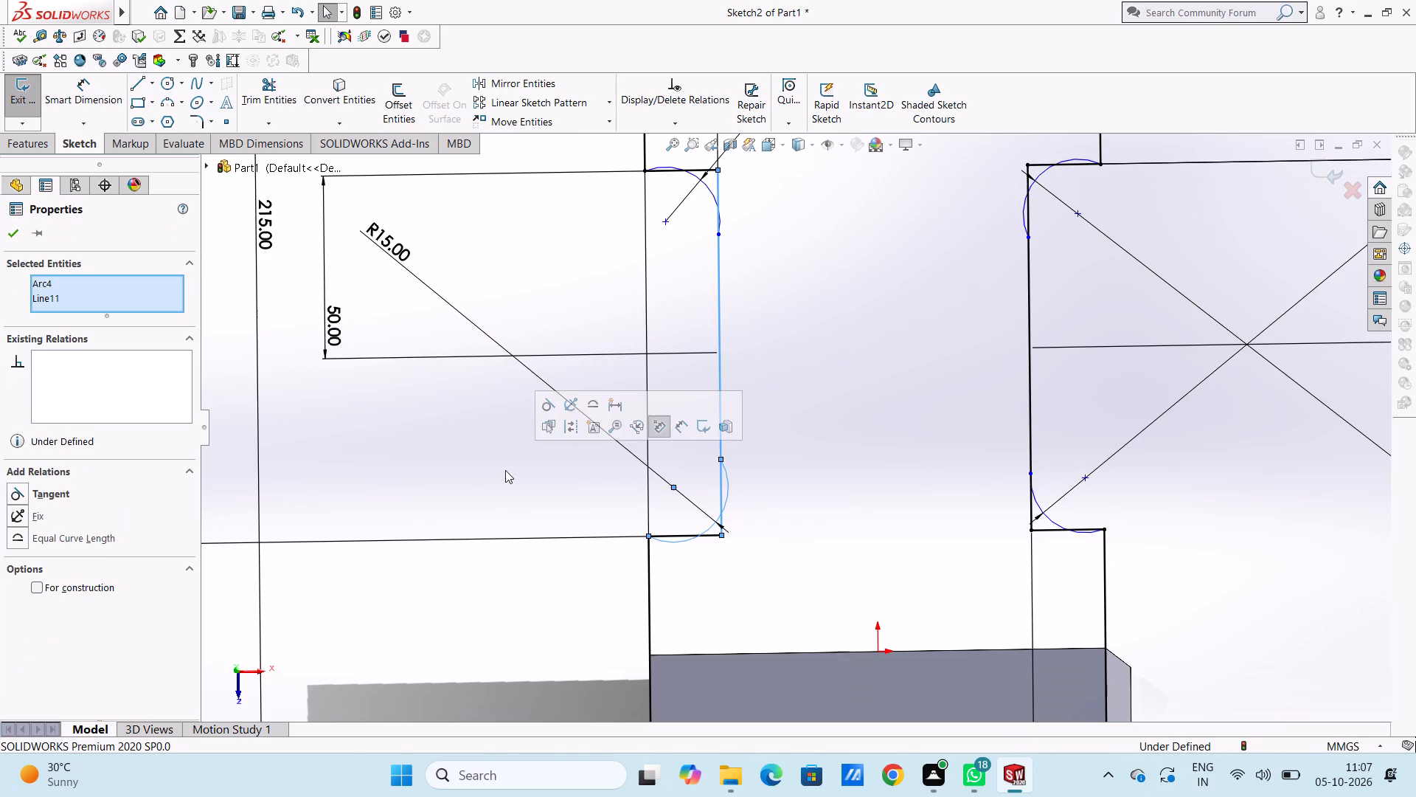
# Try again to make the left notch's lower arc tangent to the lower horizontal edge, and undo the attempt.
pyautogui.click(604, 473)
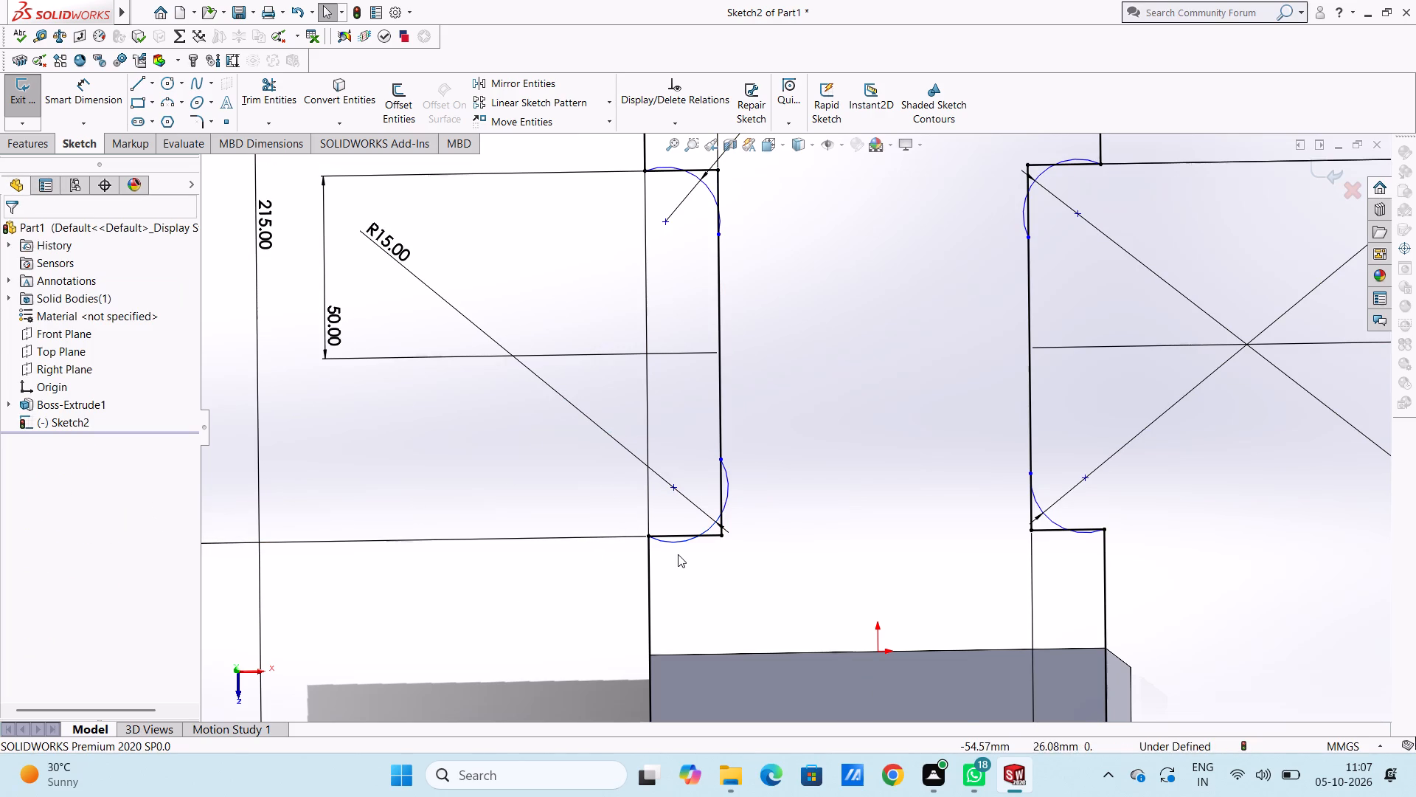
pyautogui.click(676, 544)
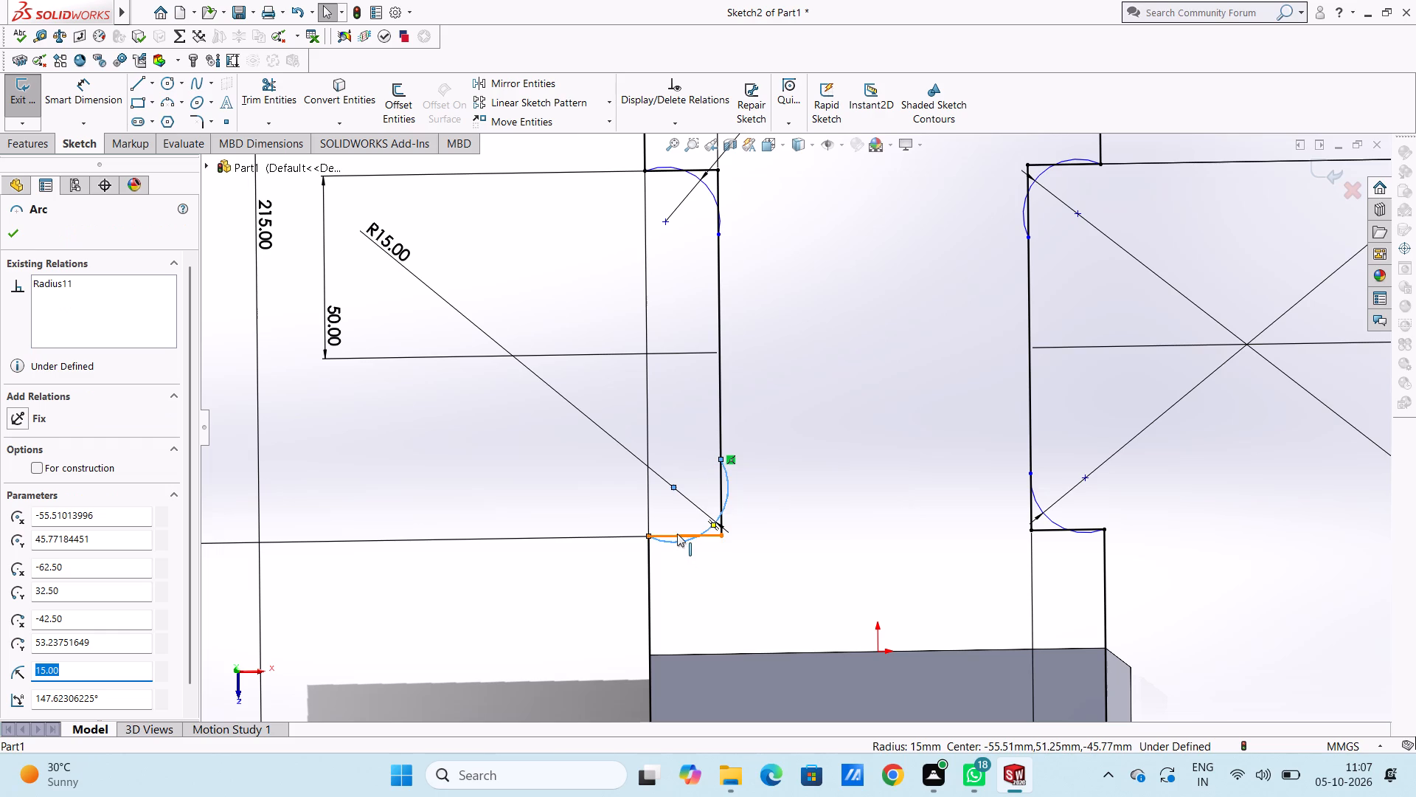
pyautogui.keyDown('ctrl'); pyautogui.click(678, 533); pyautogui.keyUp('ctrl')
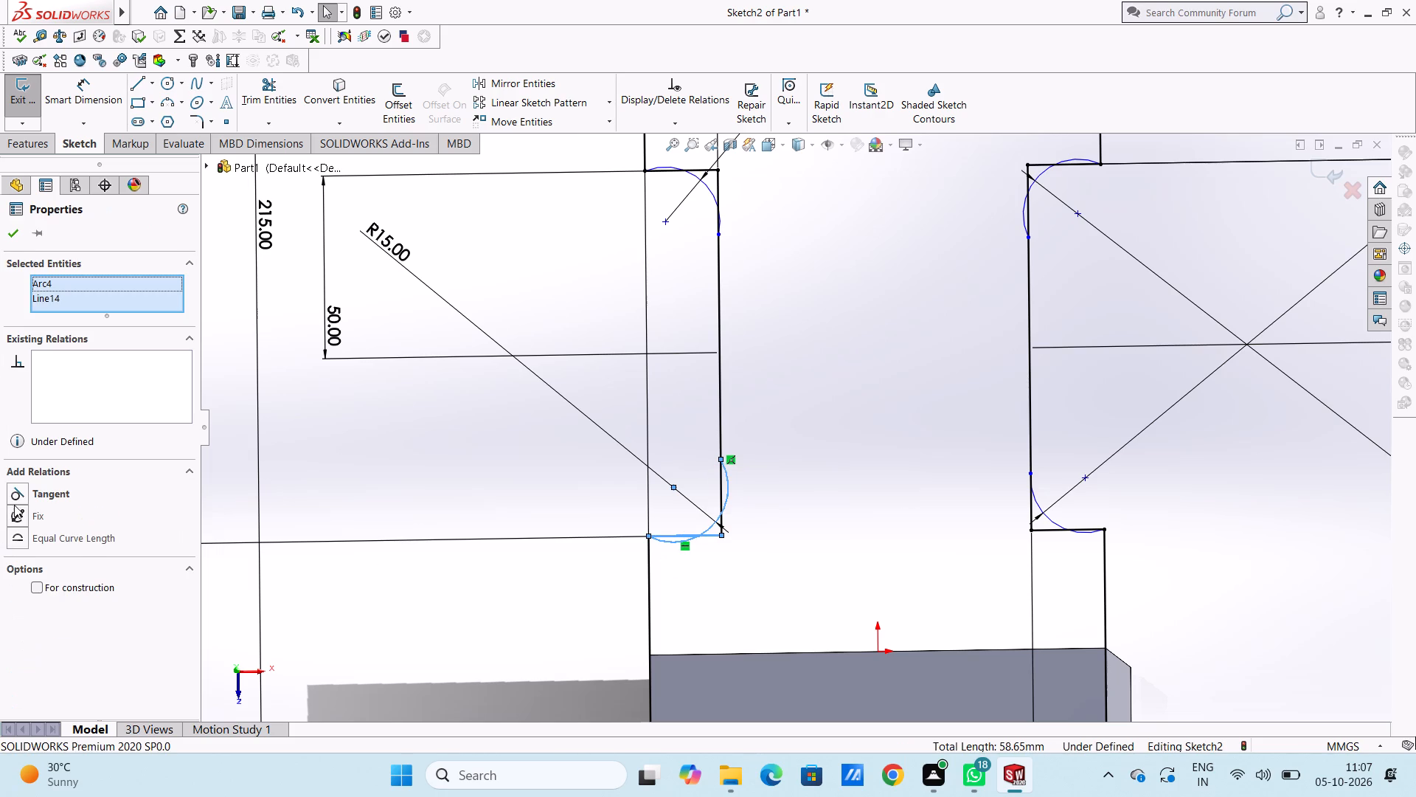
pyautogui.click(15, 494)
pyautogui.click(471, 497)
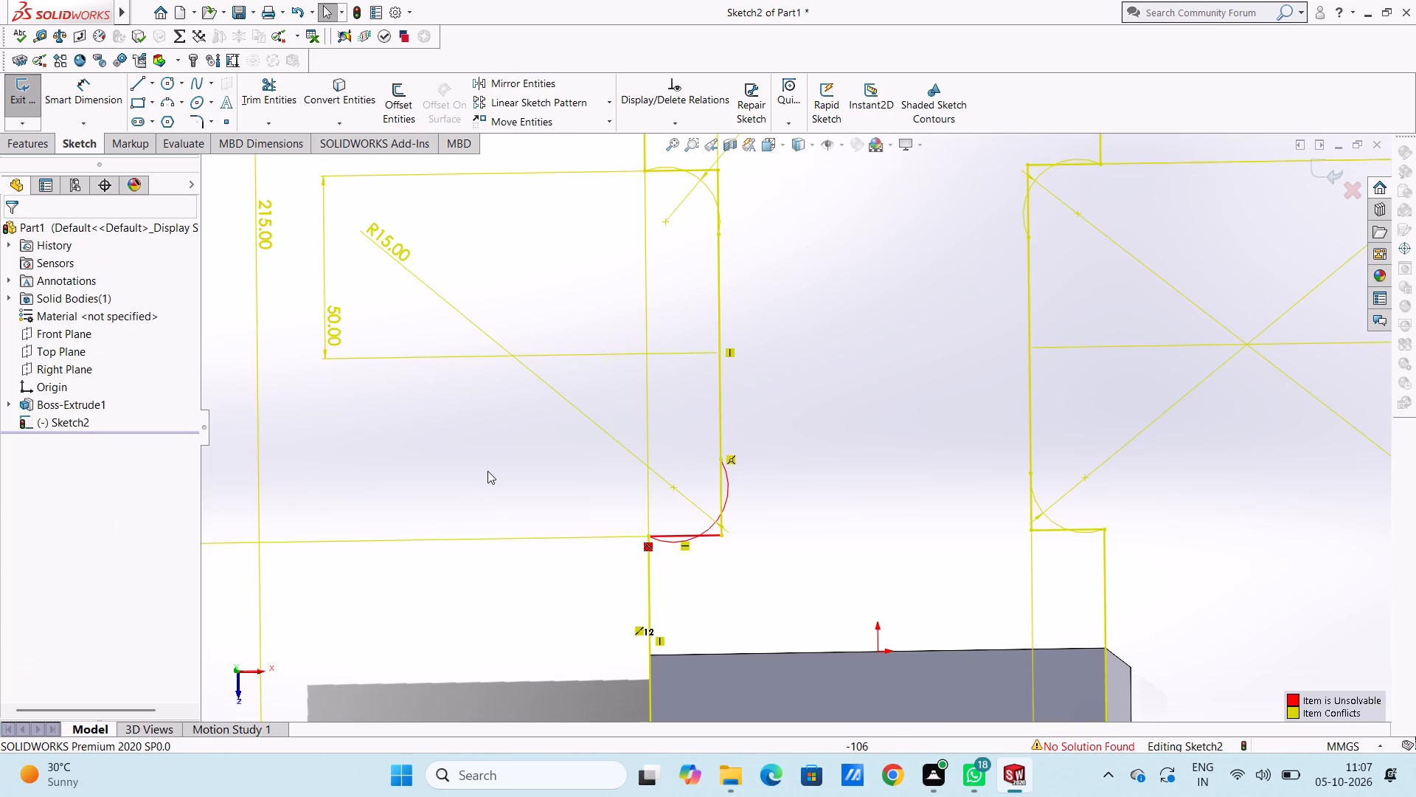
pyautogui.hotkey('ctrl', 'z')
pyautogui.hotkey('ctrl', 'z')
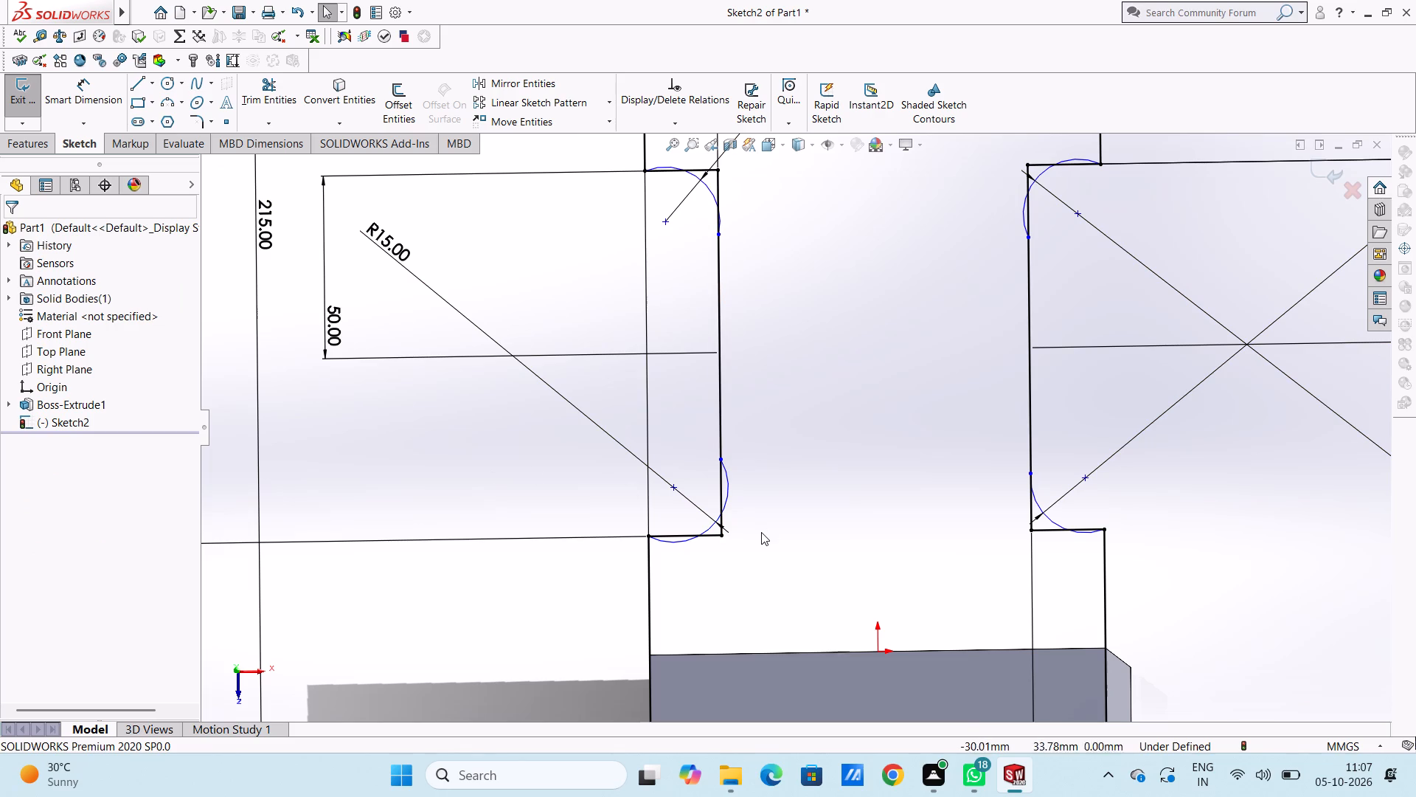
# Make the left notch's lower and upper arcs tangent to the notch's vertical edge.
pyautogui.click(731, 485)
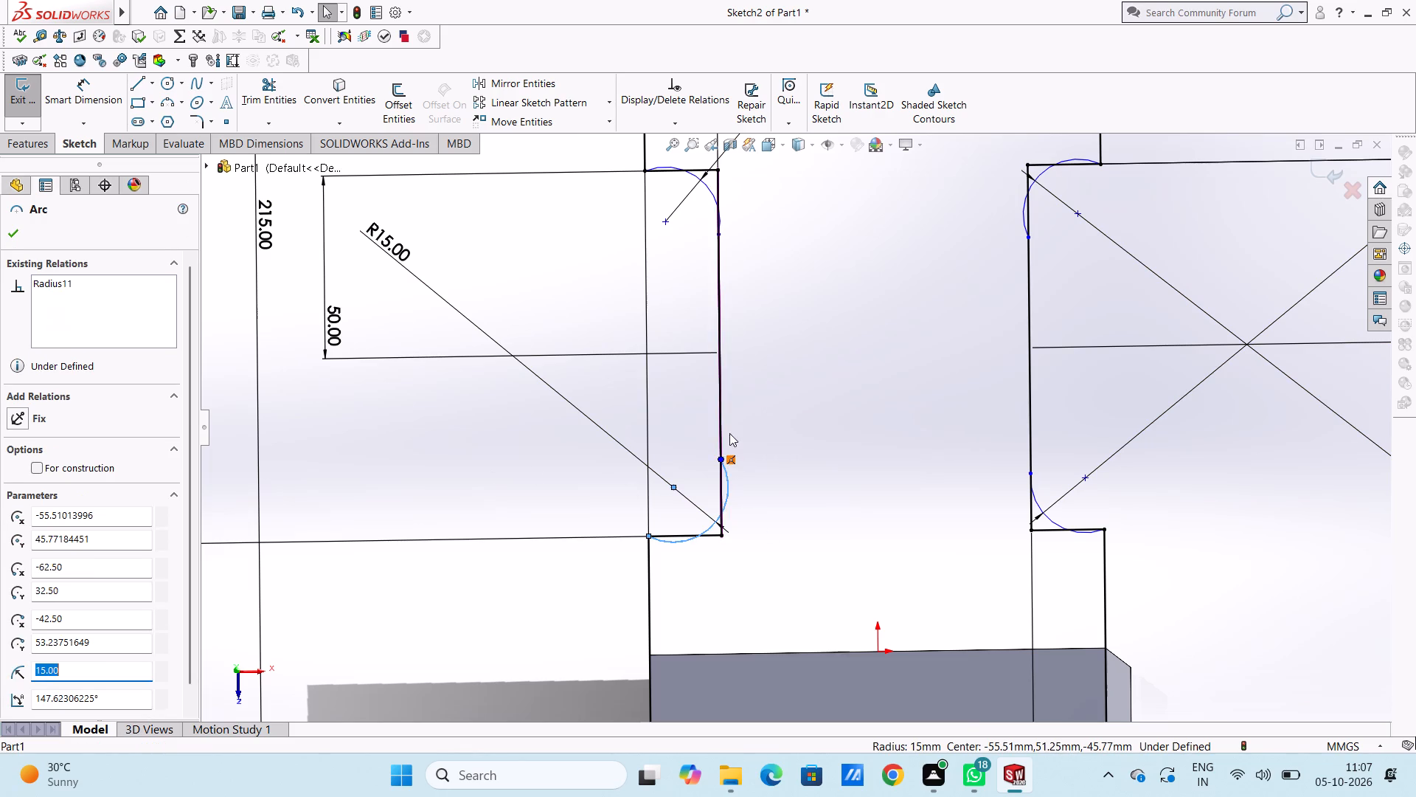
pyautogui.keyDown('ctrl'); pyautogui.click(720, 421); pyautogui.keyUp('ctrl')
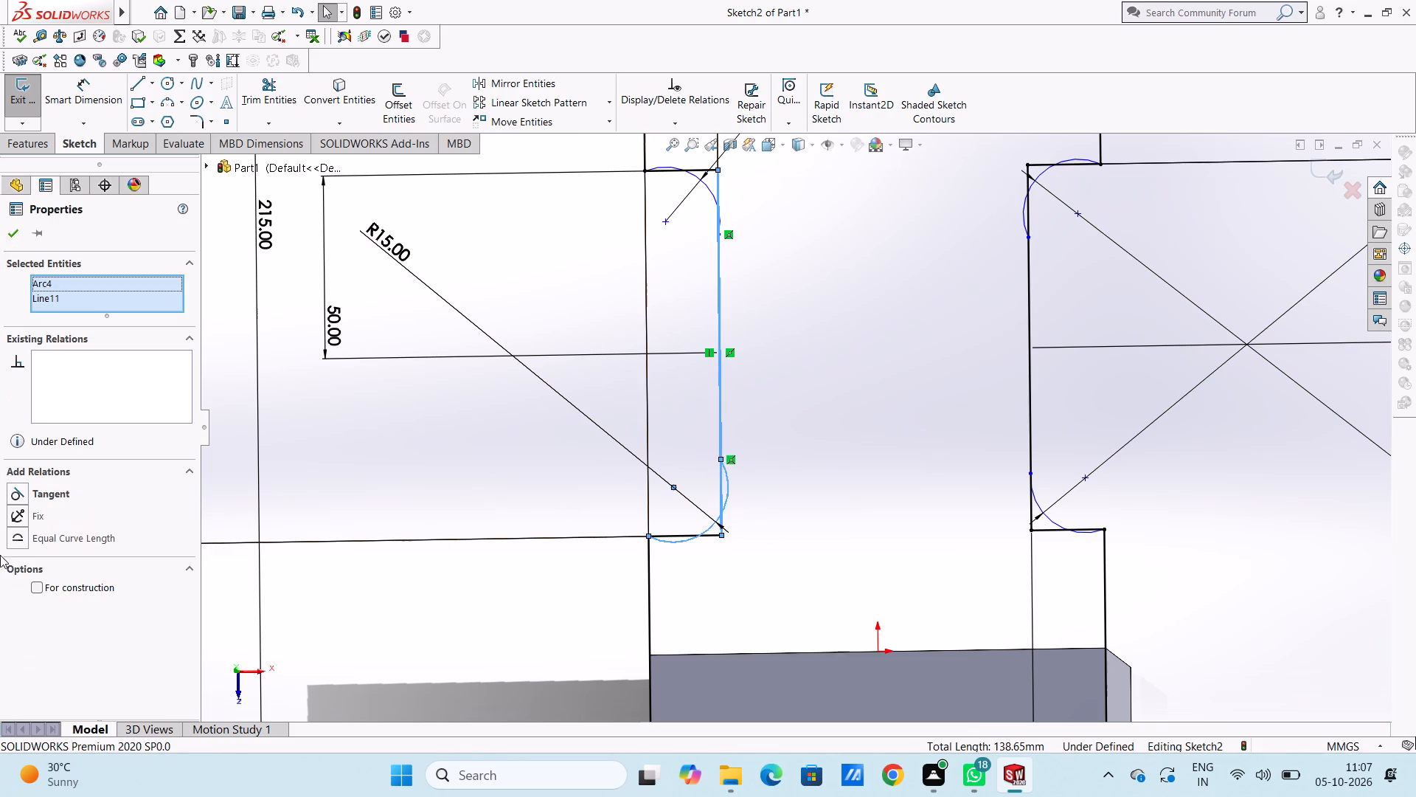
pyautogui.click(14, 489)
pyautogui.click(496, 469)
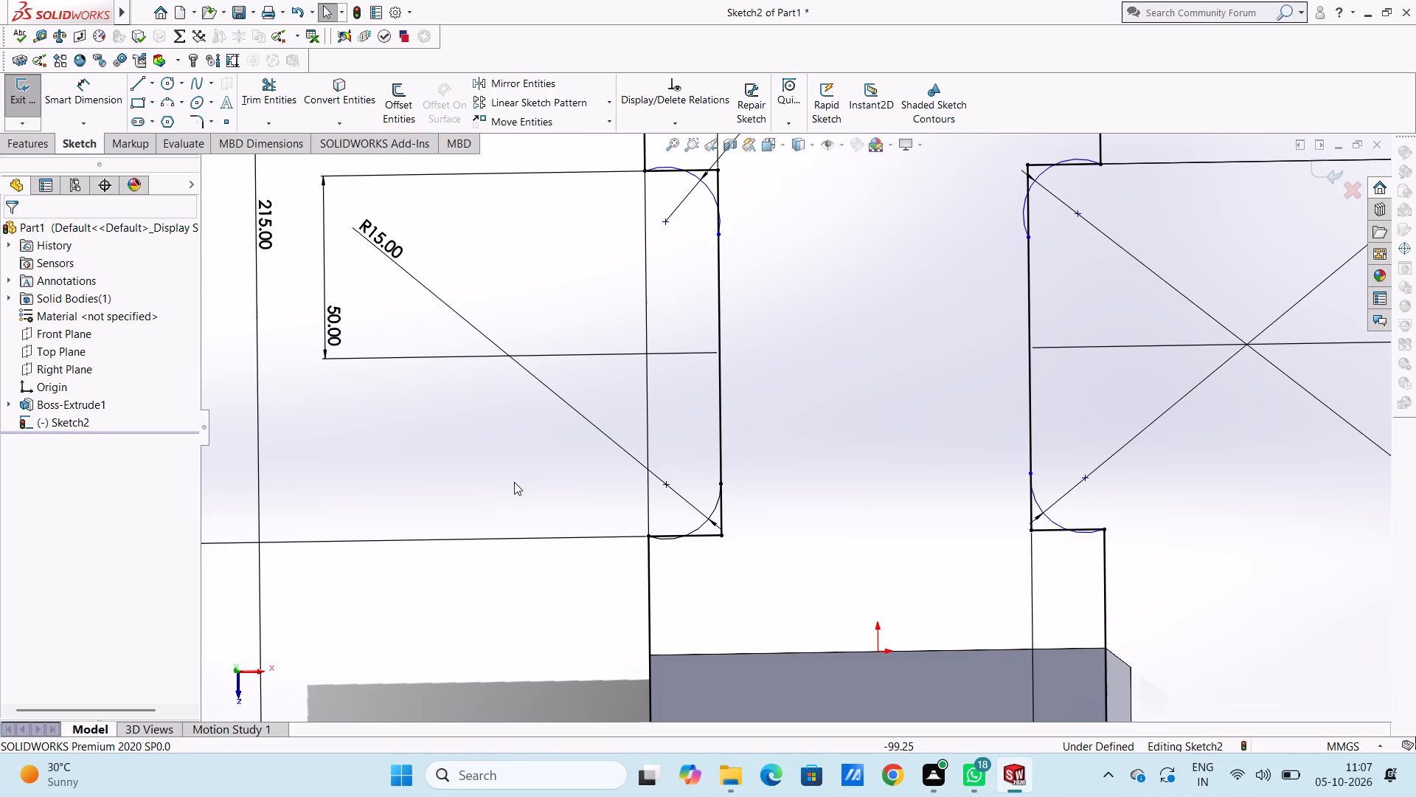
pyautogui.click(708, 186)
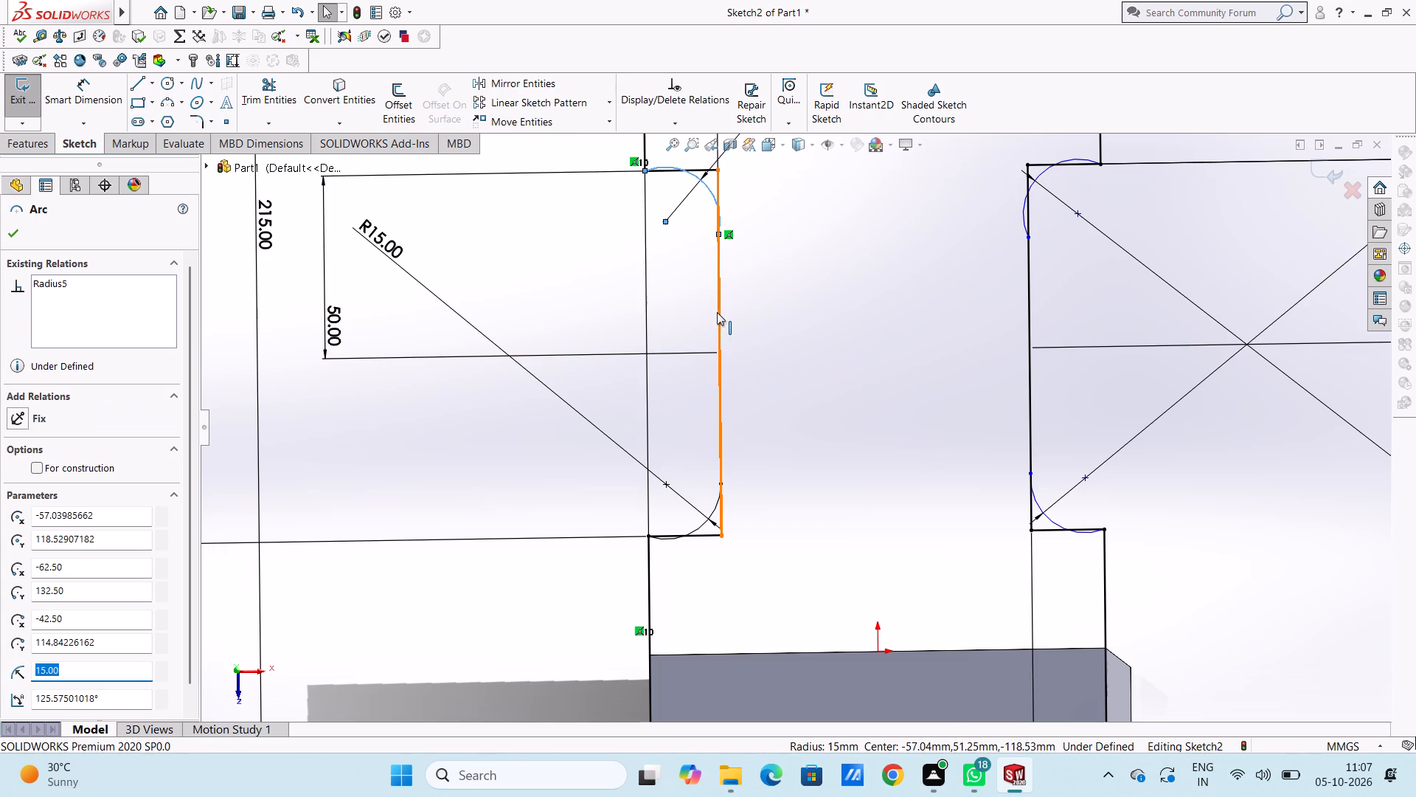
pyautogui.click(719, 311)
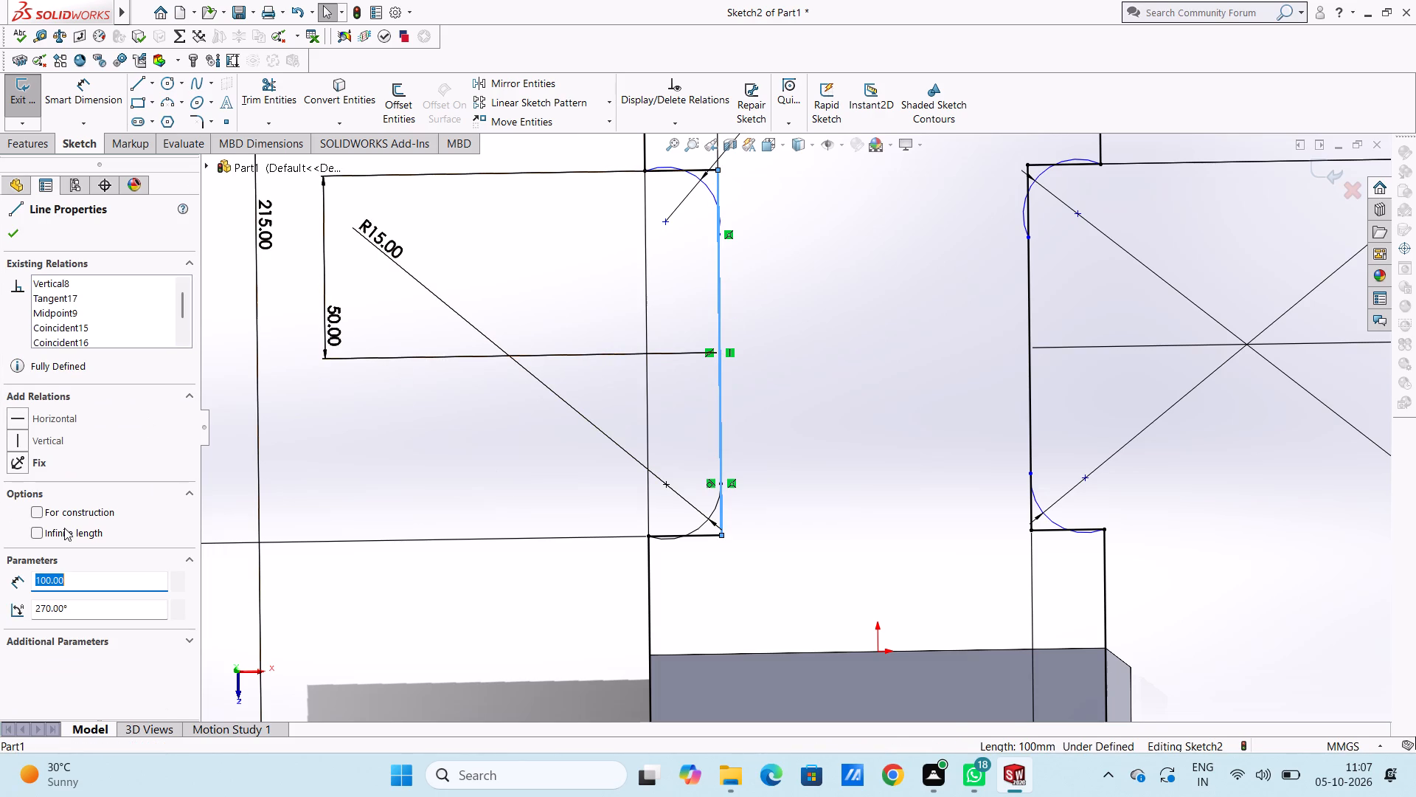
pyautogui.press('Escape')
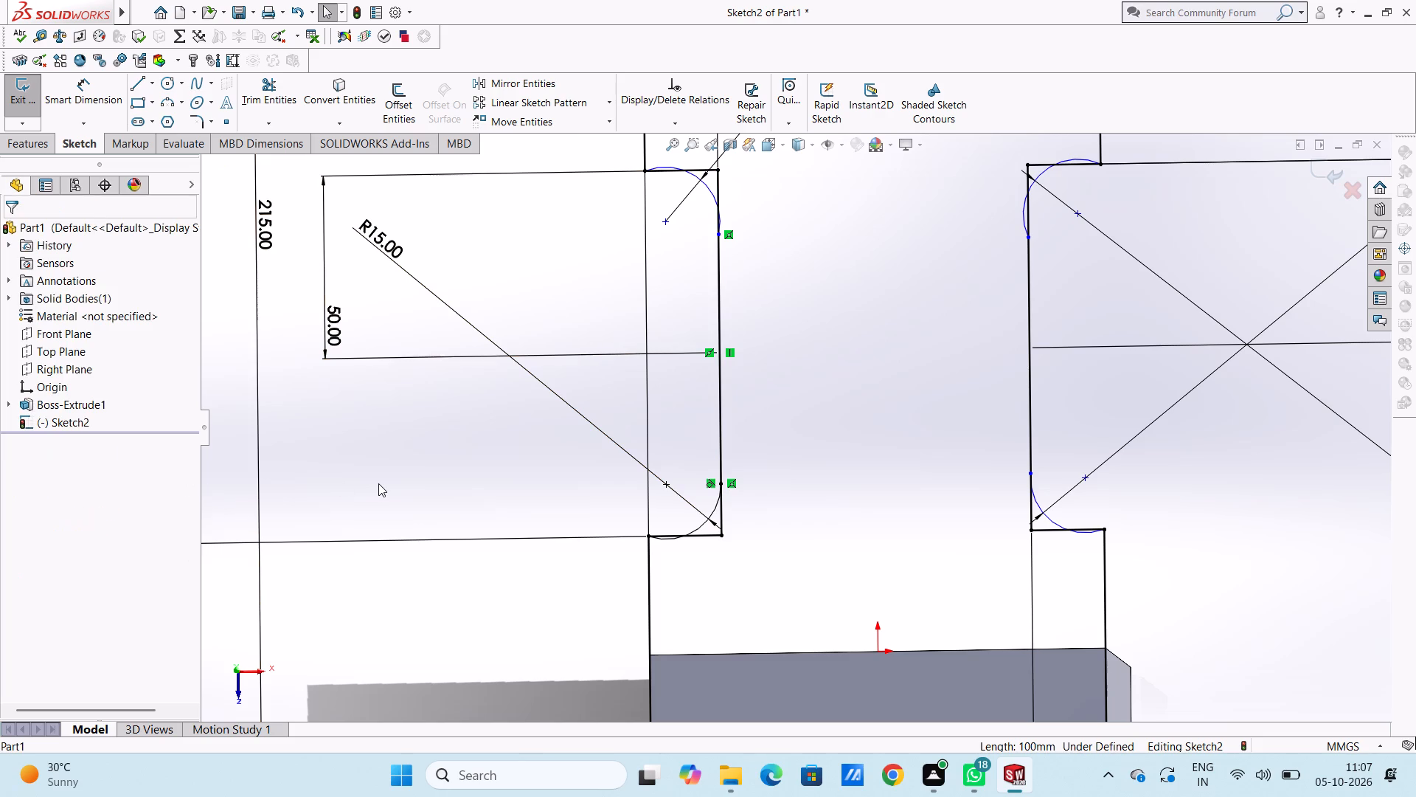
pyautogui.click(709, 192)
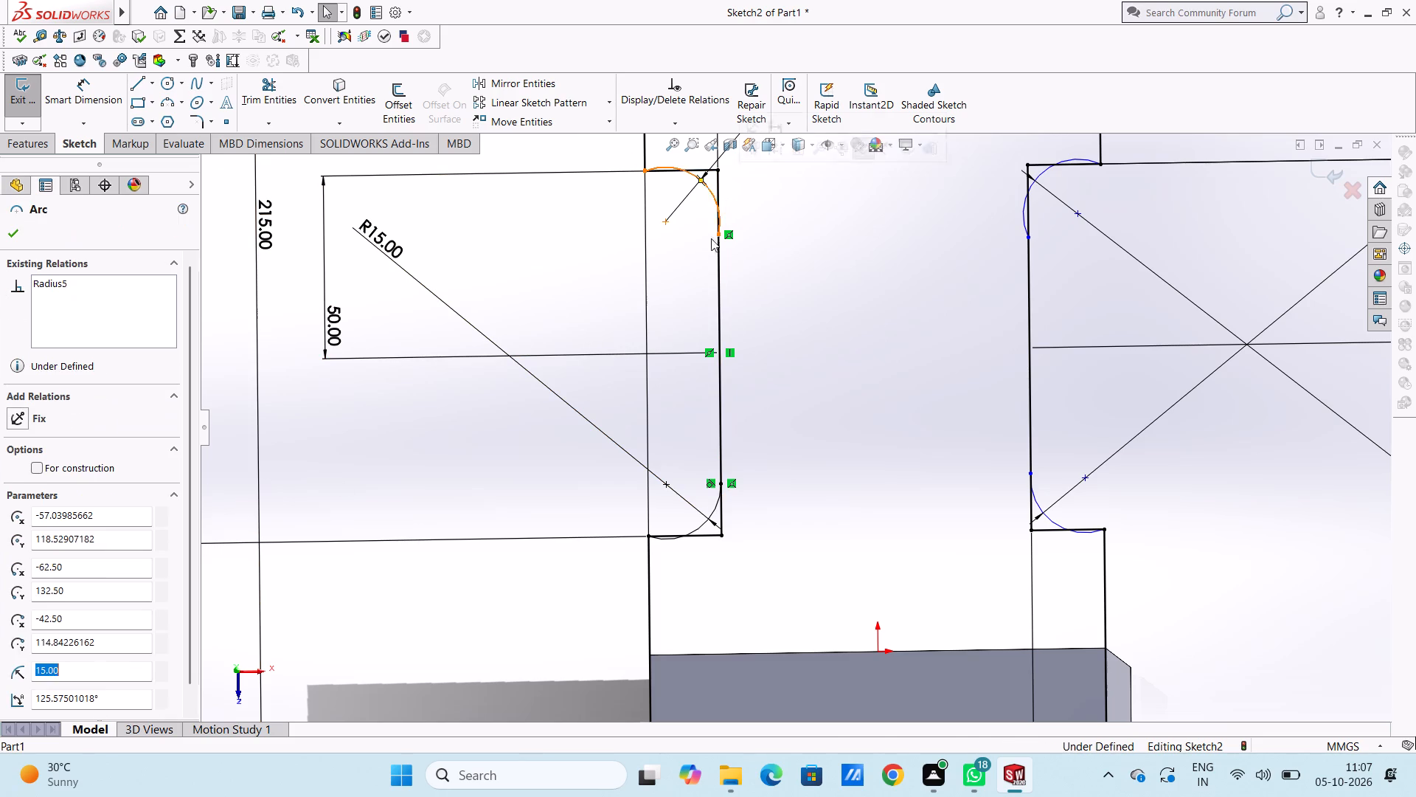
pyautogui.keyDown('ctrl'); pyautogui.click(720, 289); pyautogui.keyUp('ctrl')
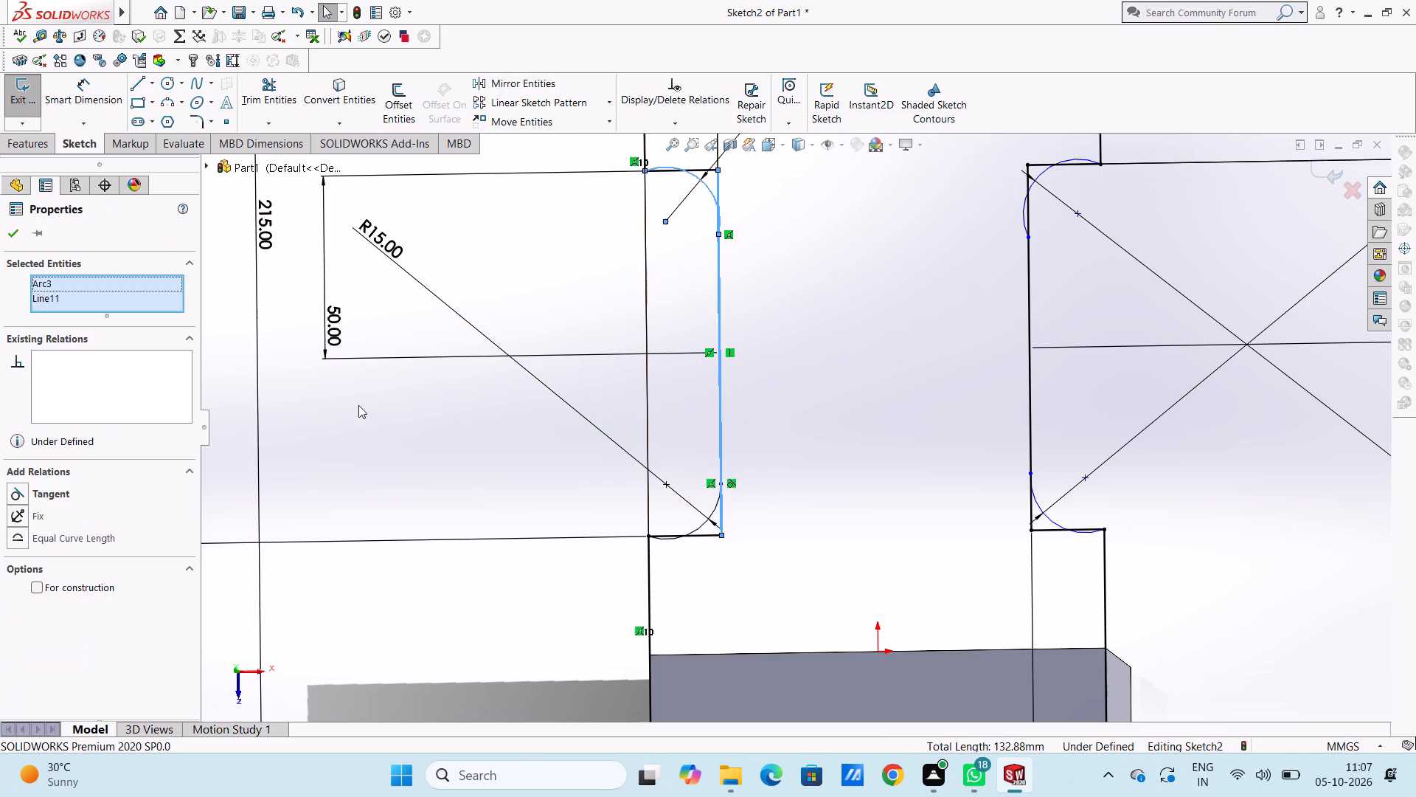
pyautogui.click(15, 488)
pyautogui.click(502, 474)
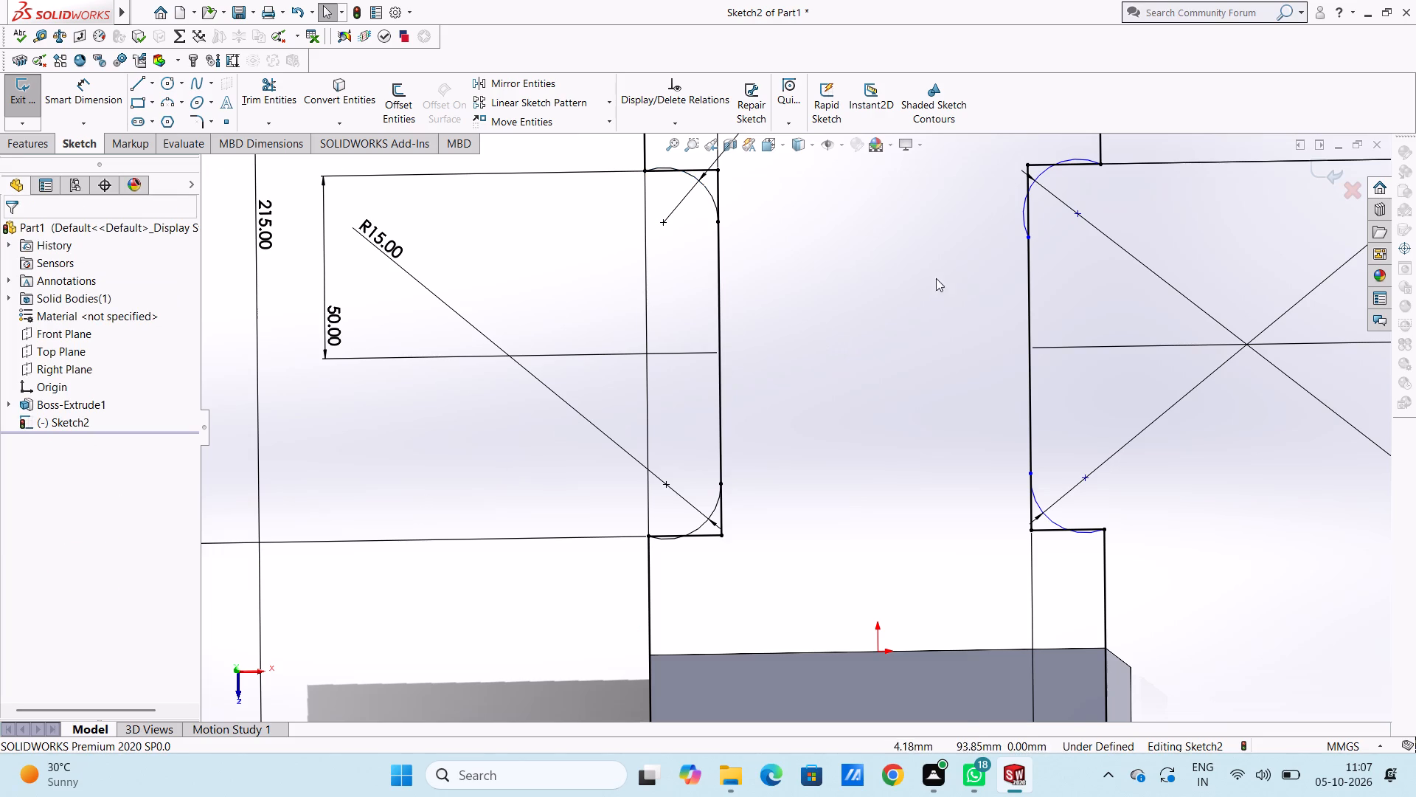
# Make the right notch's upper and lower arcs tangent to the notch's vertical edge.
pyautogui.click(1046, 171)
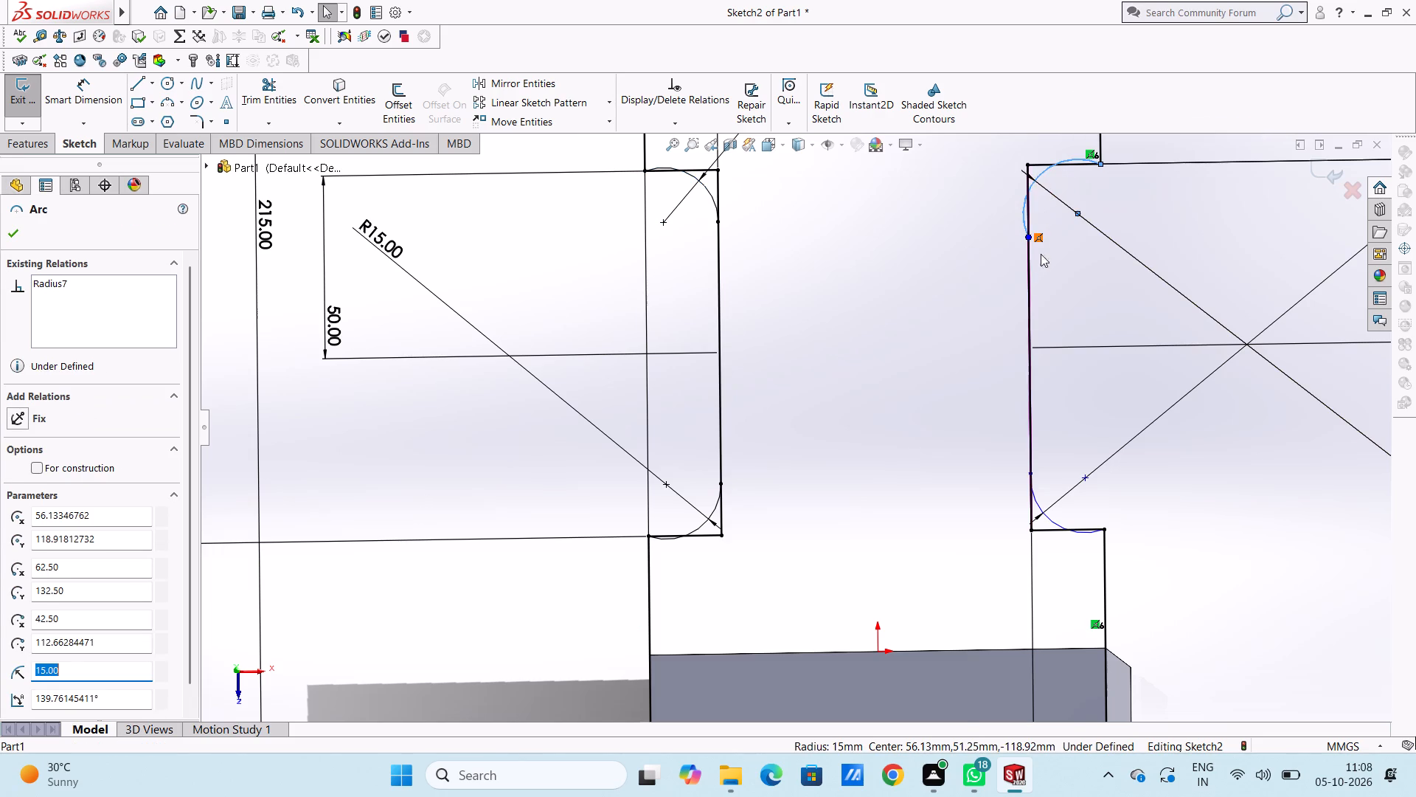
pyautogui.keyDown('ctrl'); pyautogui.click(1027, 272); pyautogui.keyUp('ctrl')
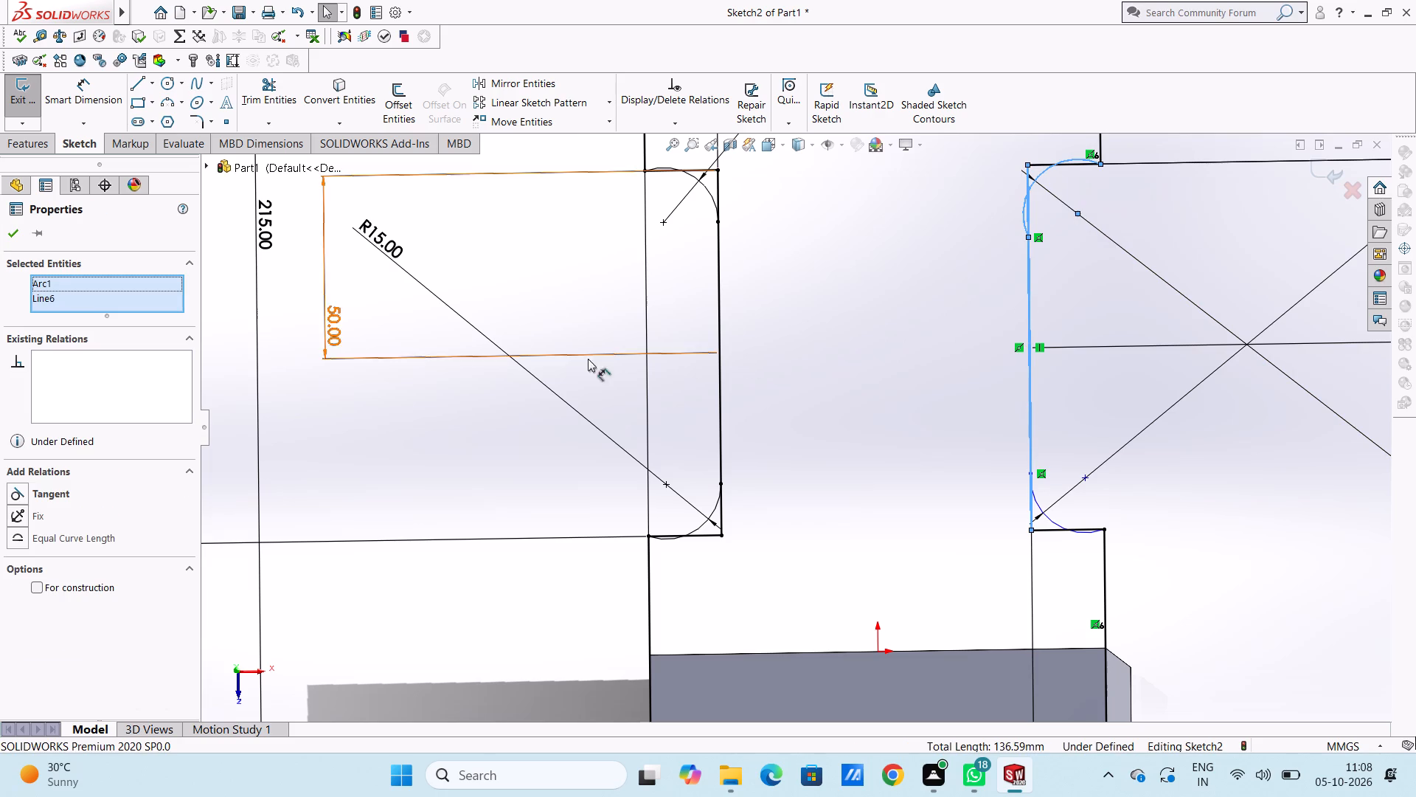
pyautogui.click(18, 489)
pyautogui.click(493, 451)
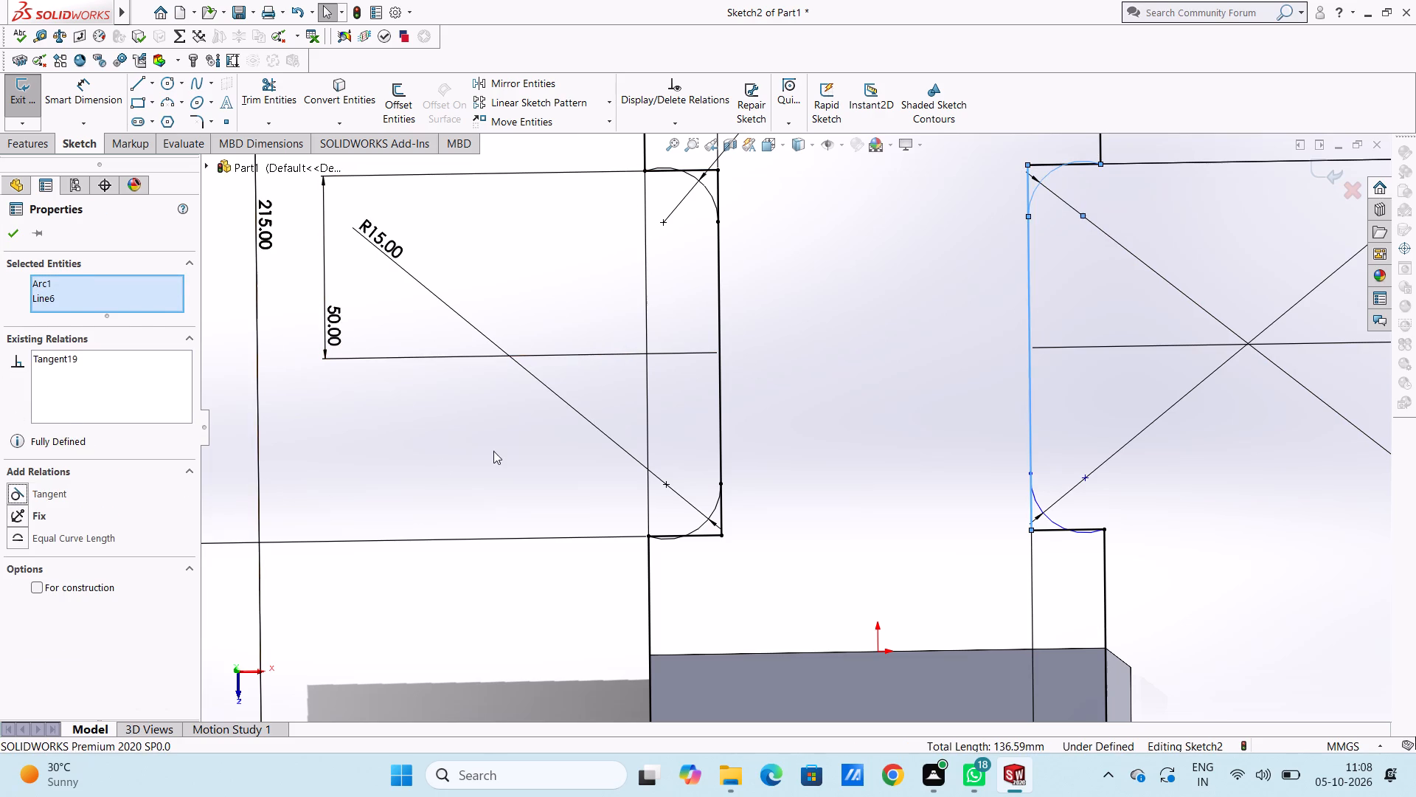
pyautogui.click(1036, 503)
pyautogui.keyDown('ctrl'); pyautogui.click(1027, 429); pyautogui.keyUp('ctrl')
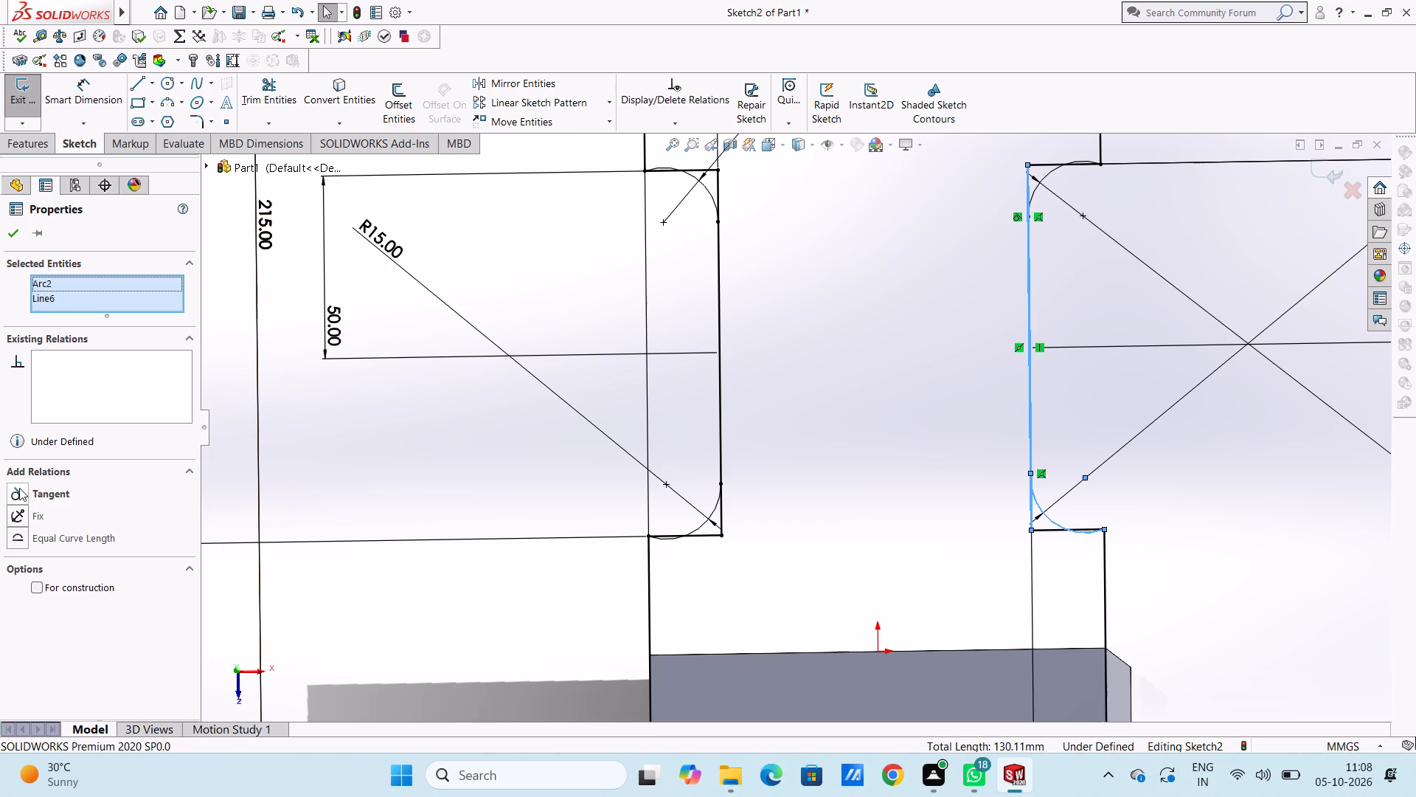
pyautogui.click(19, 488)
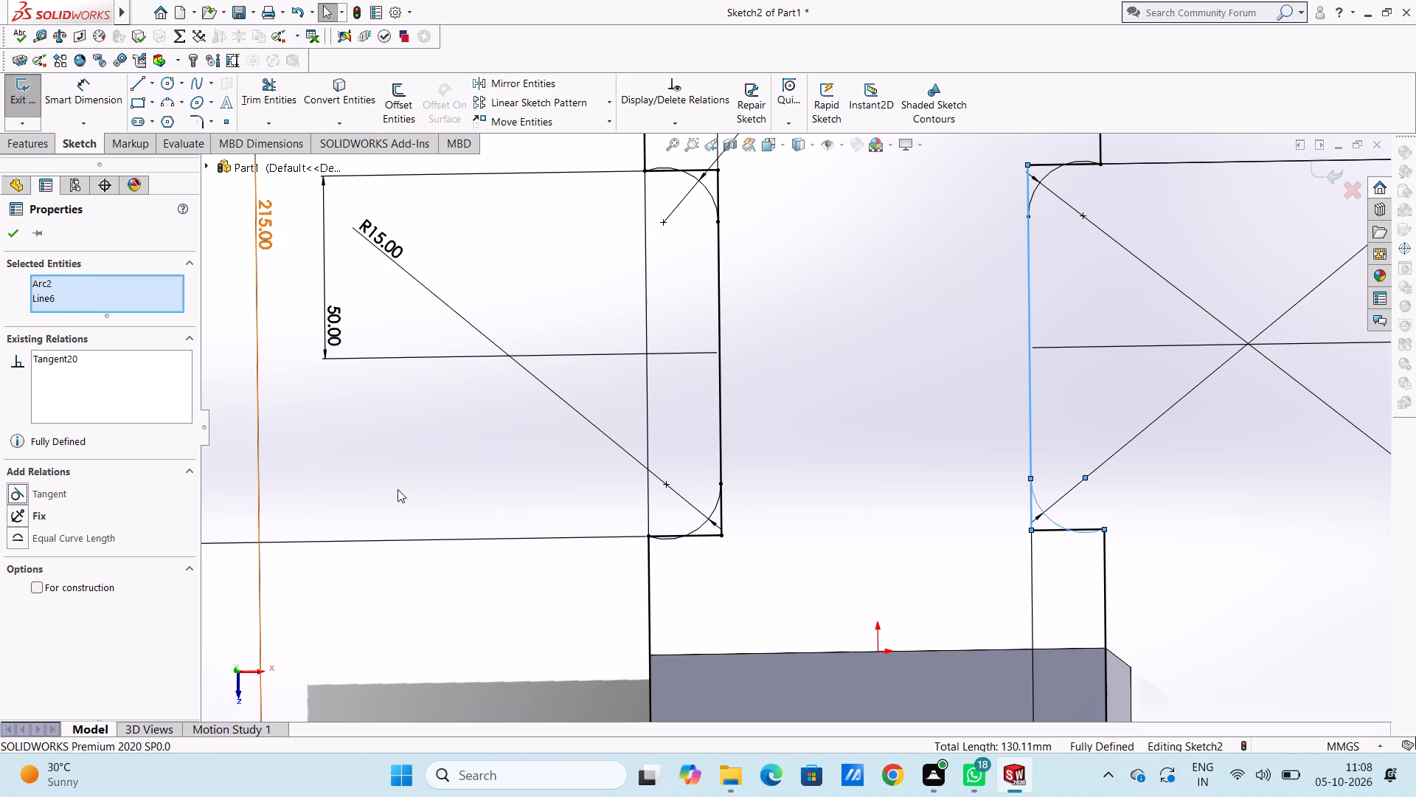
pyautogui.click(403, 481)
# Trim the left notch's upper horizontal edge and the vertical stub beyond the upper arc, accepting deletion of the midpoint relation.
pyautogui.scroll(-1, 465, 465)
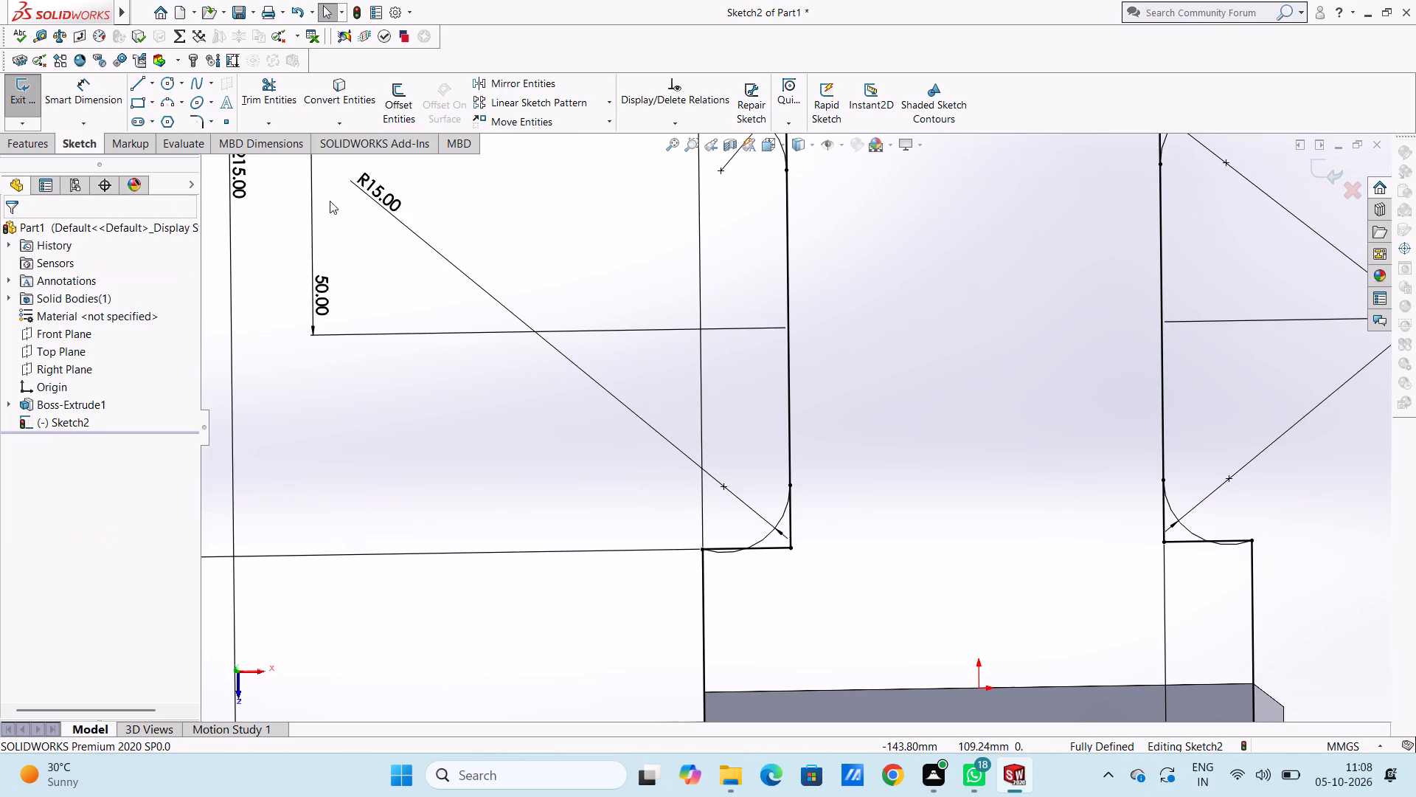
pyautogui.moveTo(270, 86); pyautogui.dragTo(281, 103)
pyautogui.scroll(1, 957, 381)
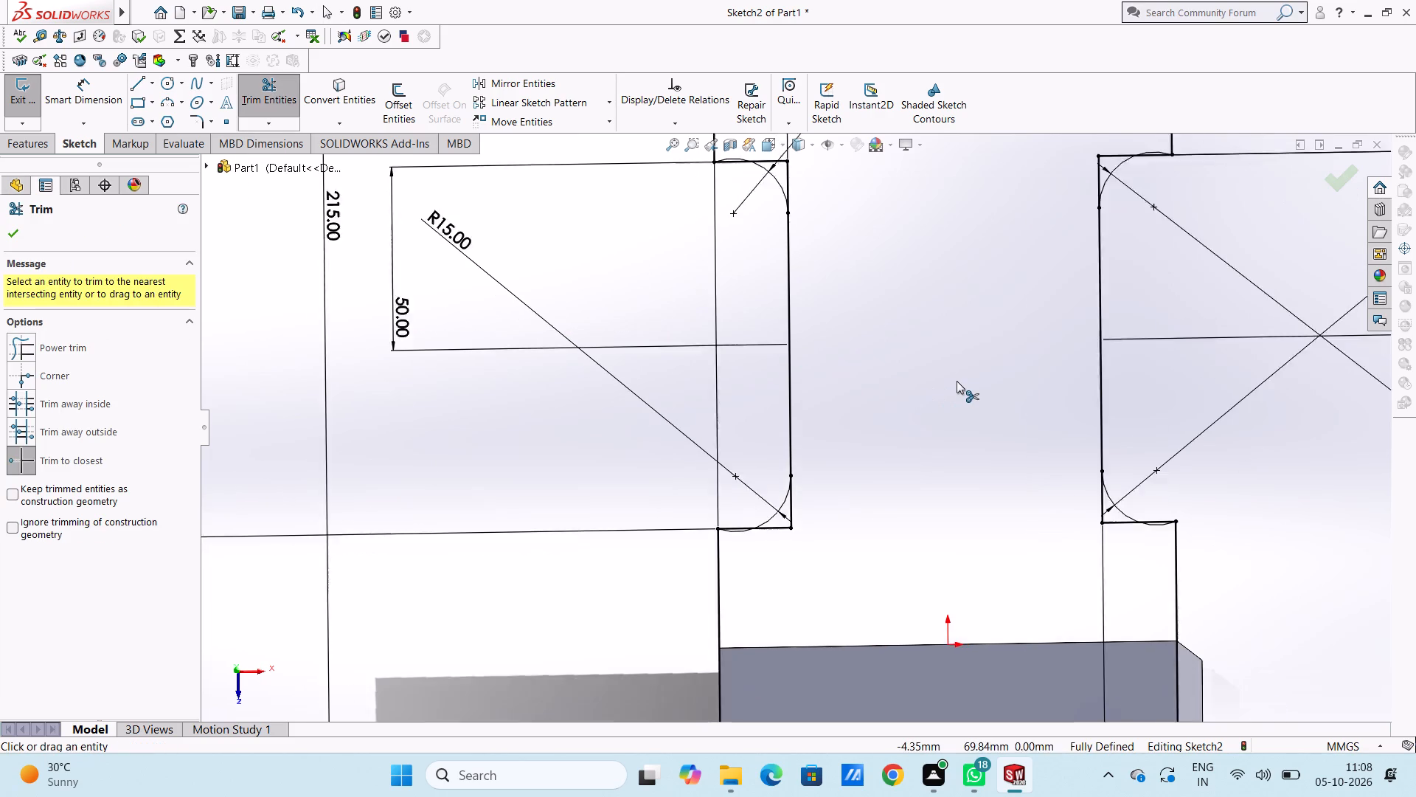
pyautogui.scroll(1, 957, 381)
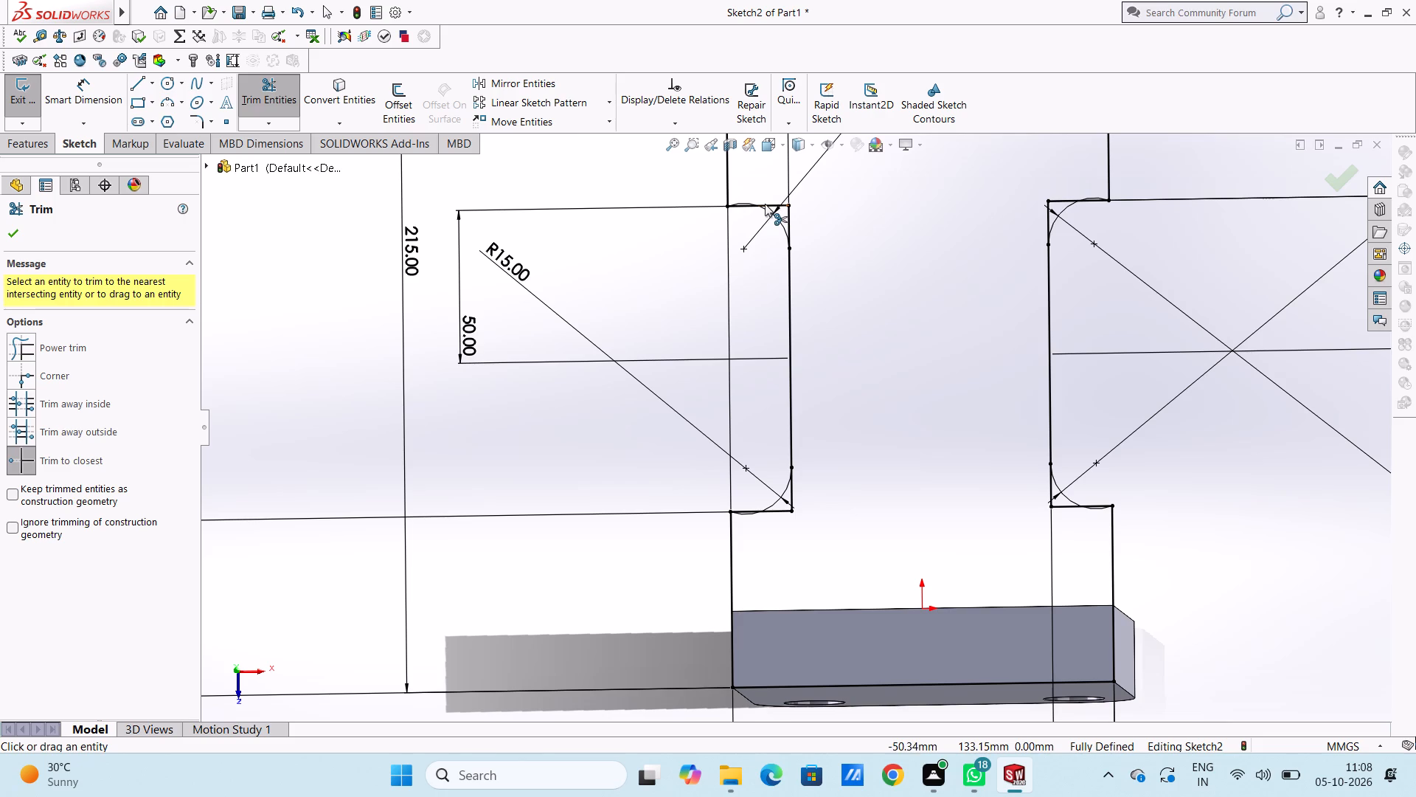
pyautogui.click(773, 203)
pyautogui.click(742, 207)
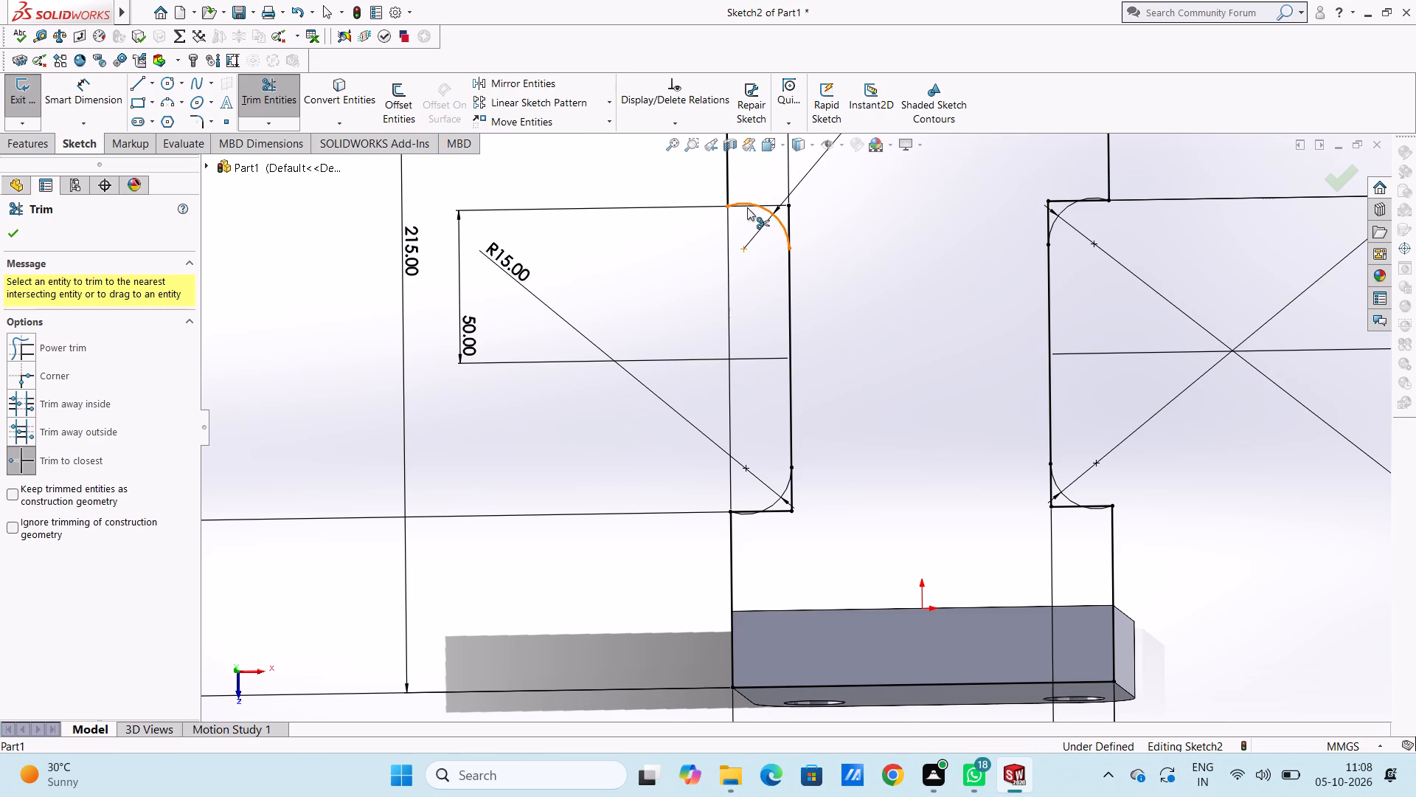
pyautogui.click(788, 210)
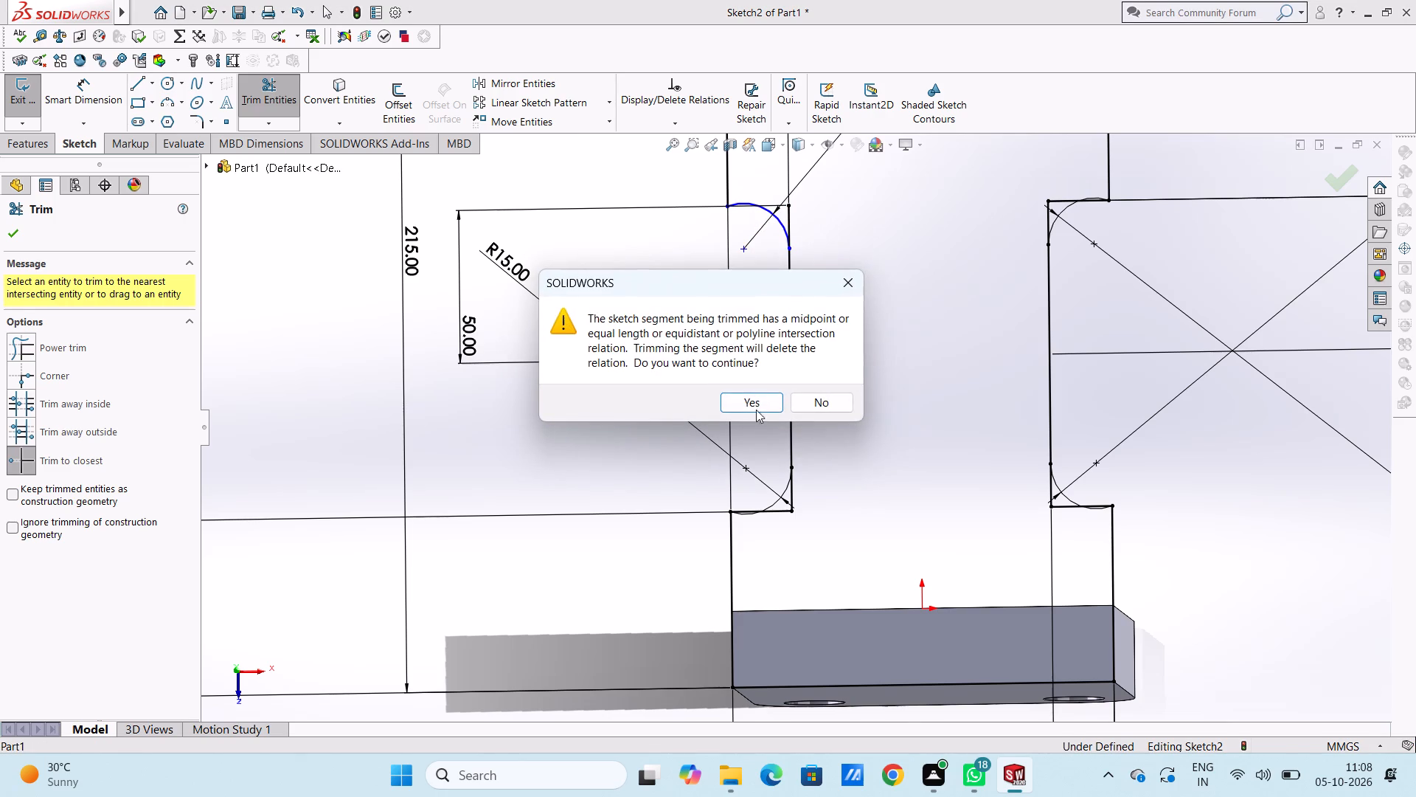
pyautogui.click(751, 396)
pyautogui.click(752, 398)
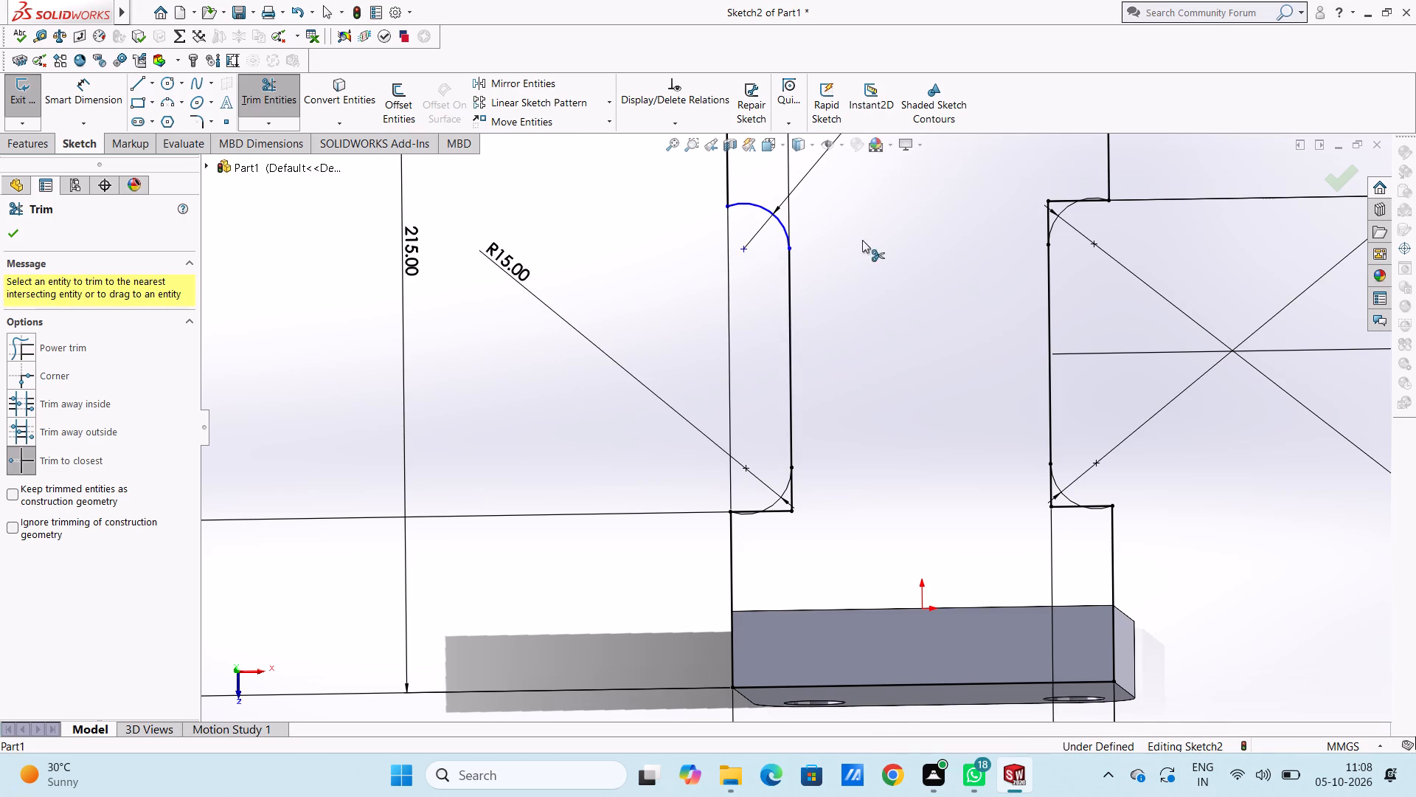
# Trim the right notch's upper horizontal edge and the vertical stub beyond the upper arc, accepting deletion of the midpoint relation.
pyautogui.click(1047, 206)
pyautogui.click(1052, 201)
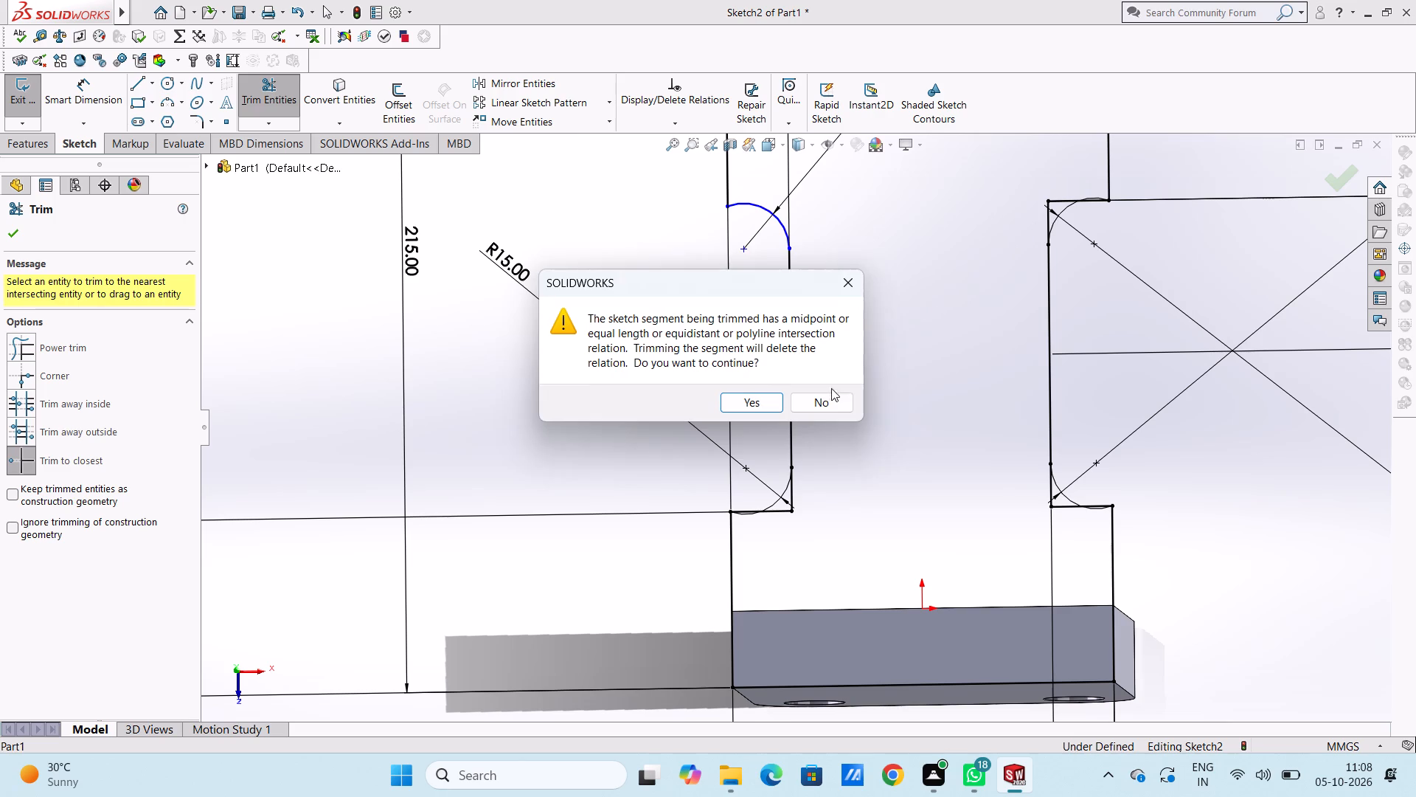
pyautogui.click(757, 399)
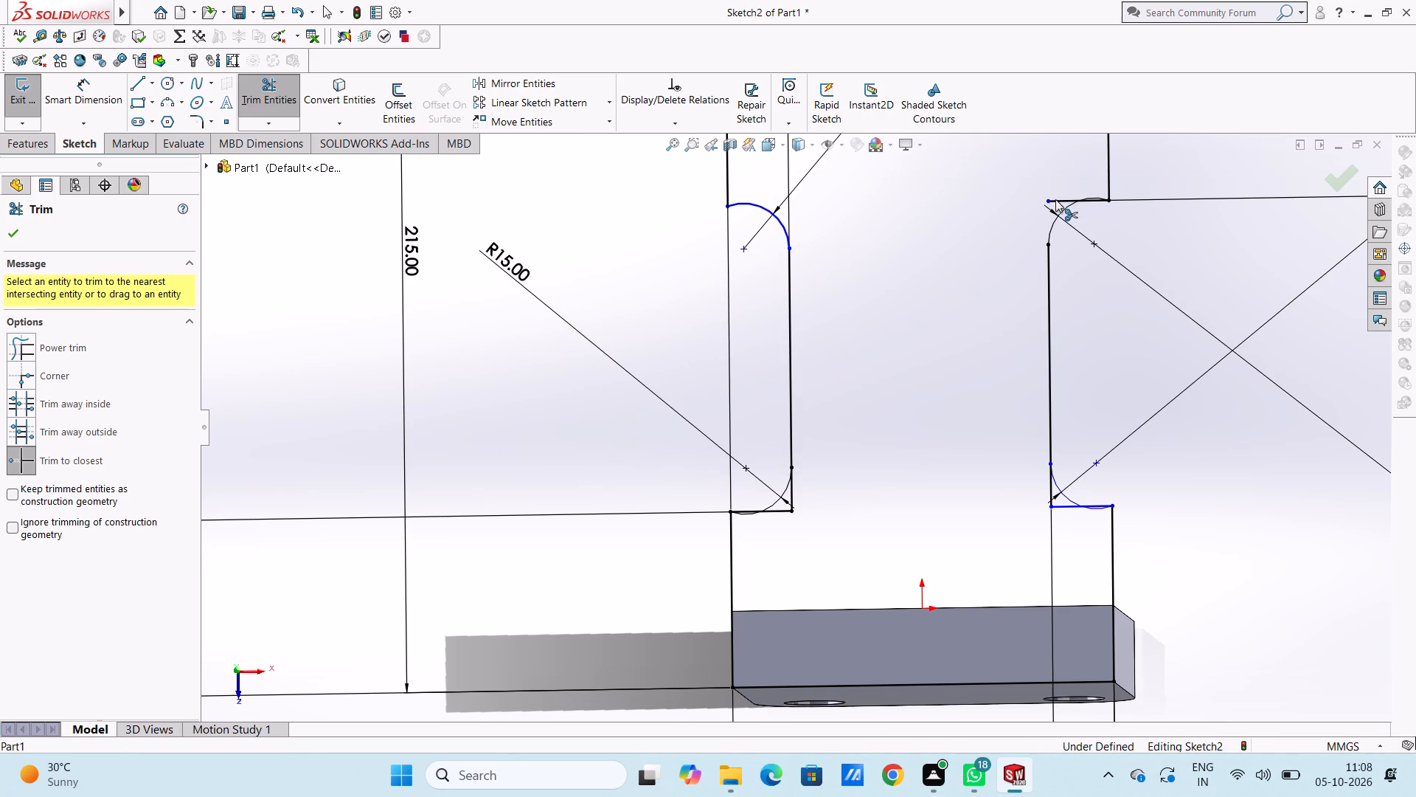
pyautogui.click(1055, 199)
pyautogui.click(754, 391)
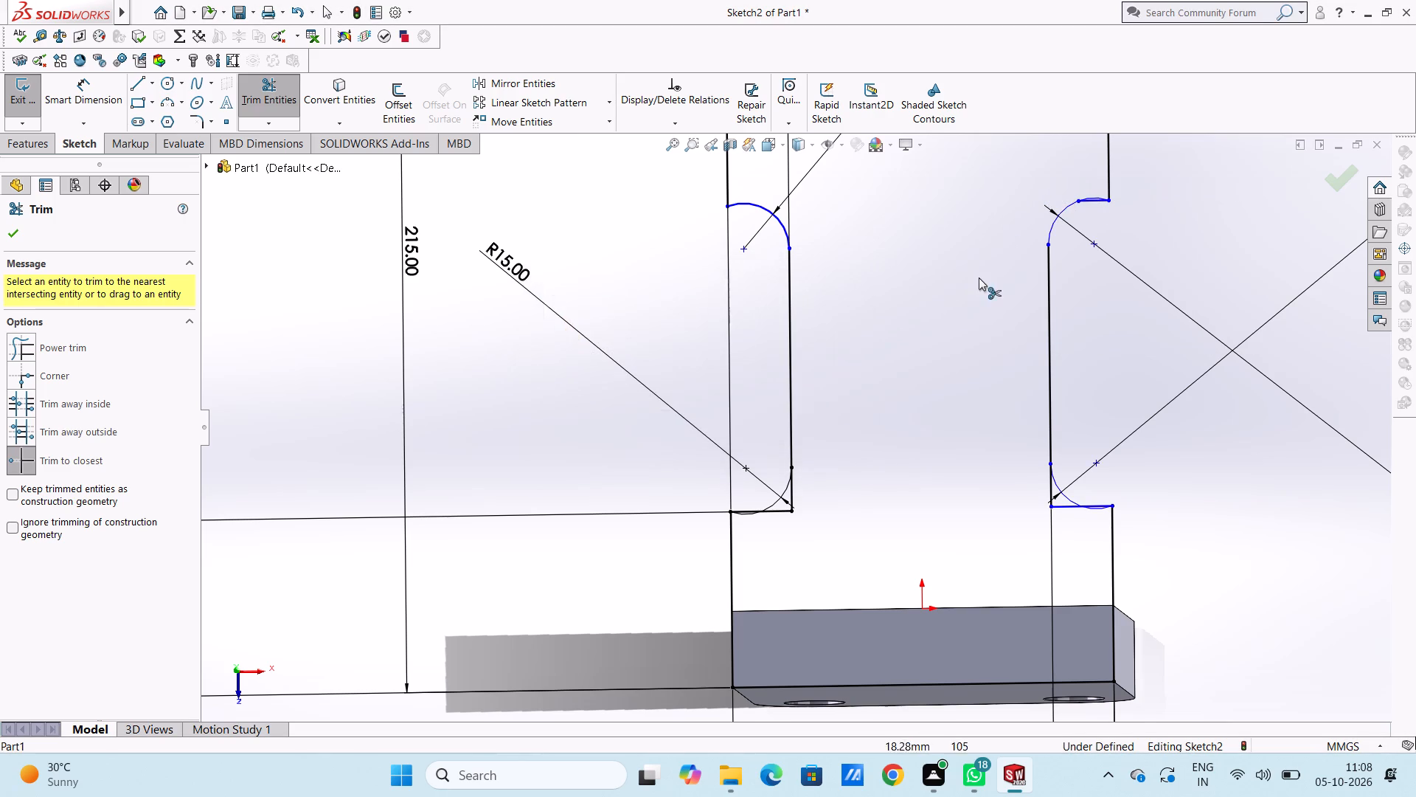
pyautogui.click(1094, 202)
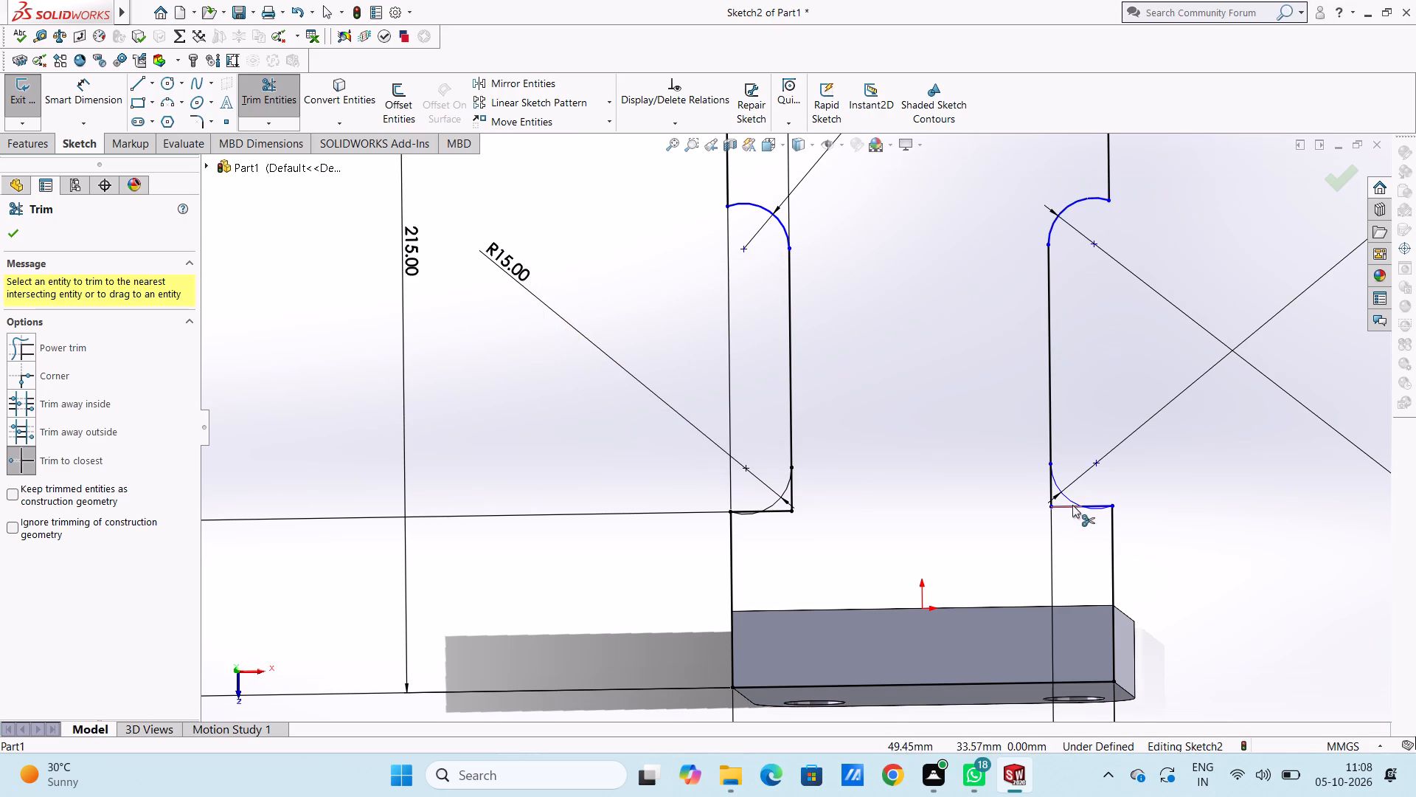
# Trim the right notch's lower horizontal edge and the vertical stub beyond its lower arc.
pyautogui.click(1050, 489)
pyautogui.doubleClick(1055, 506)
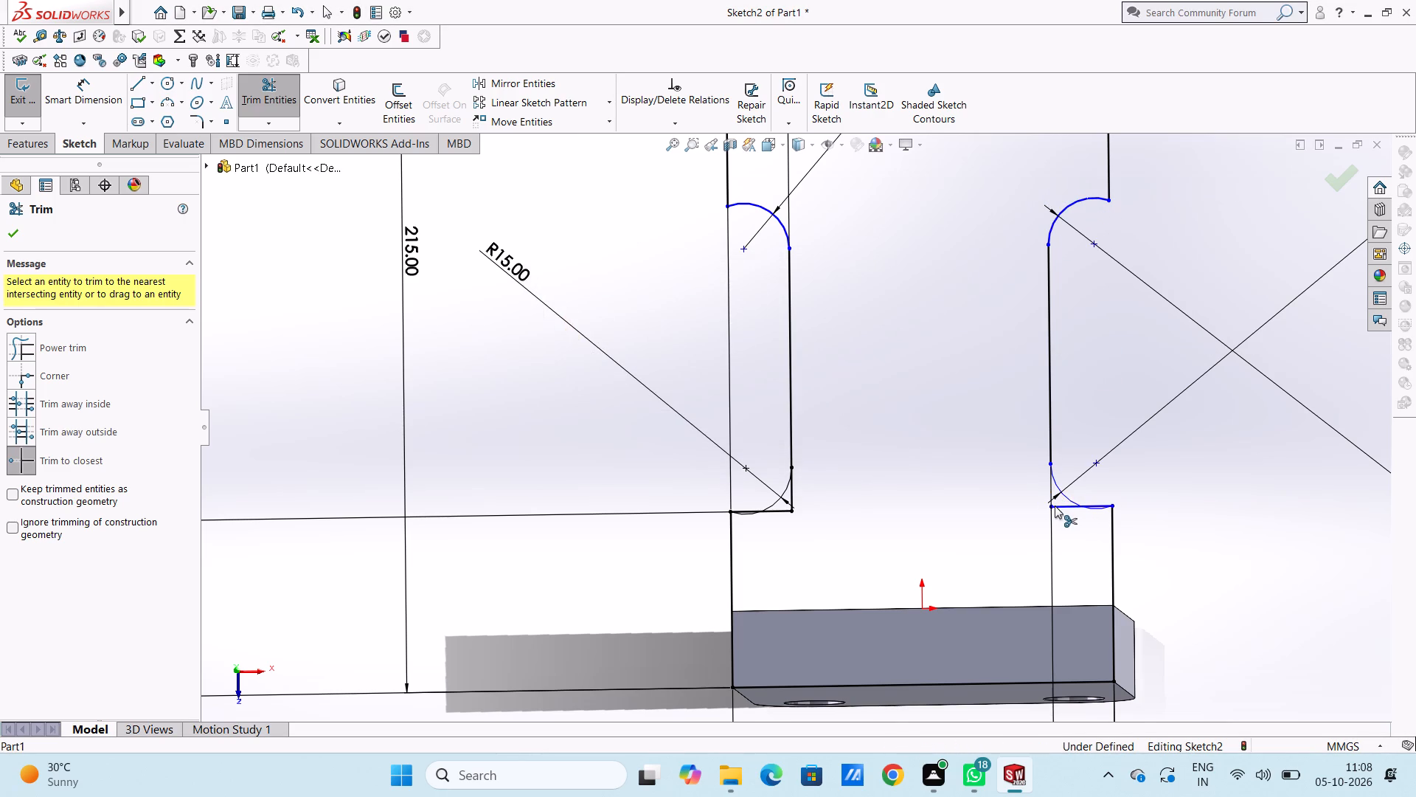
pyautogui.click(1094, 506)
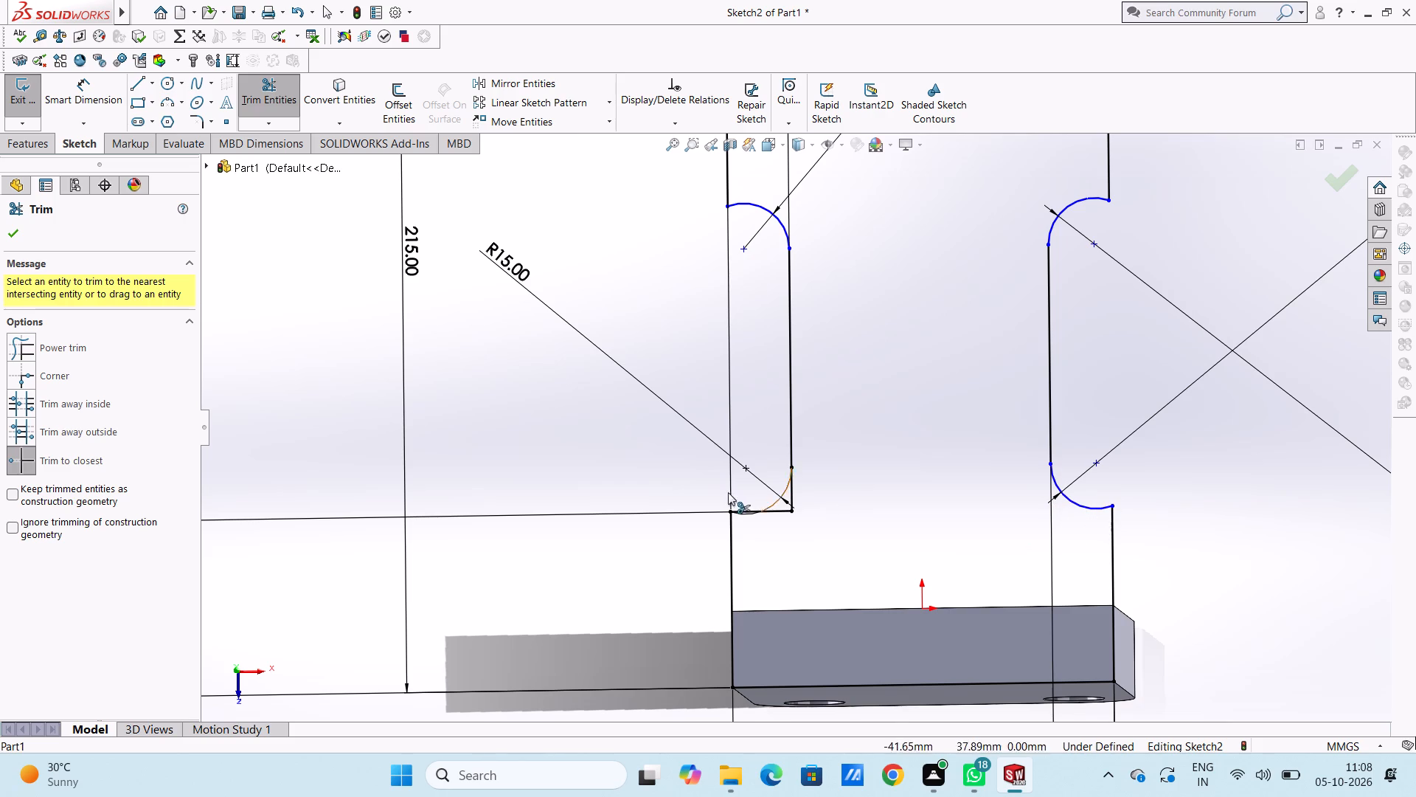
# Trim the left notch's lower horizontal edge and the vertical stub beyond its lower arc, and finish trimming.
pyautogui.click(779, 511)
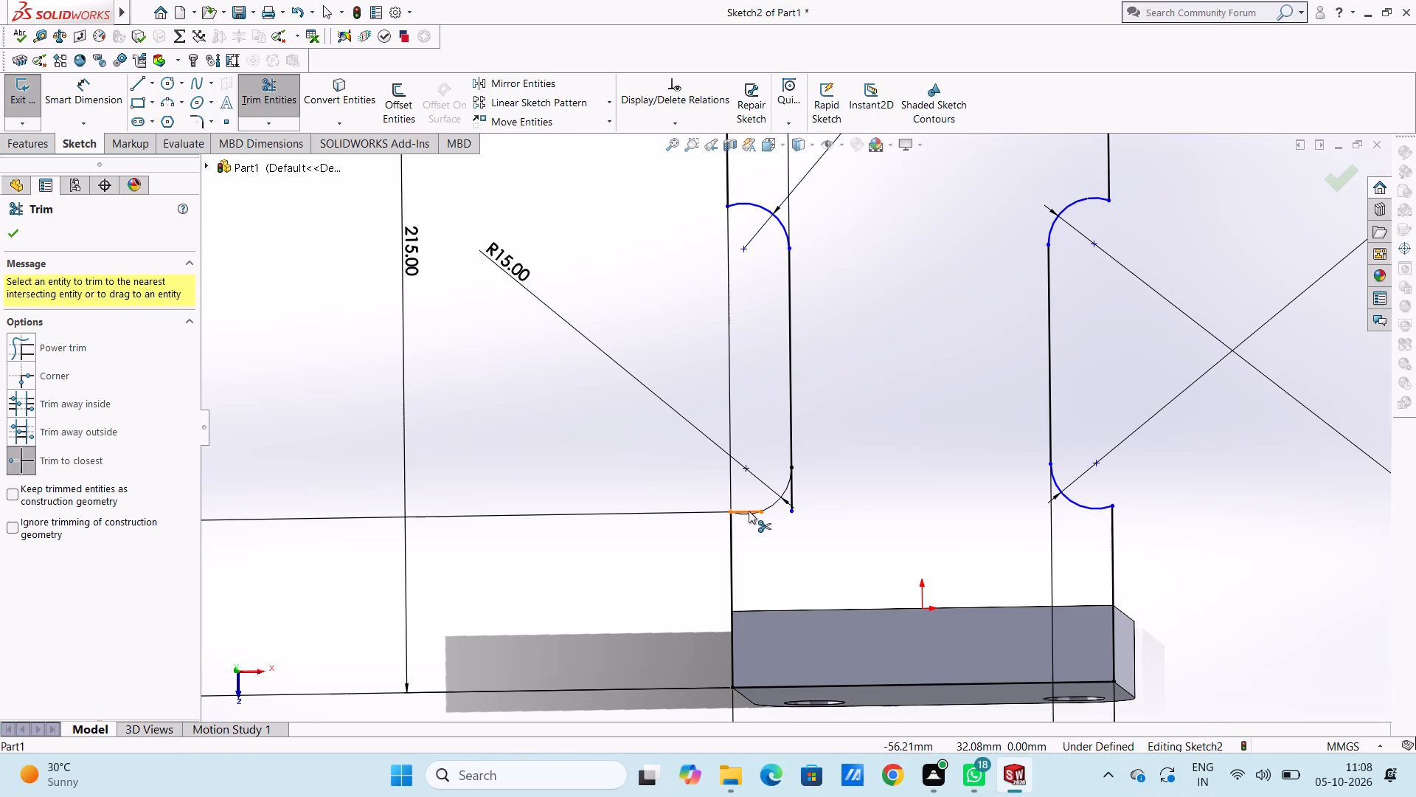
pyautogui.click(749, 511)
pyautogui.click(791, 500)
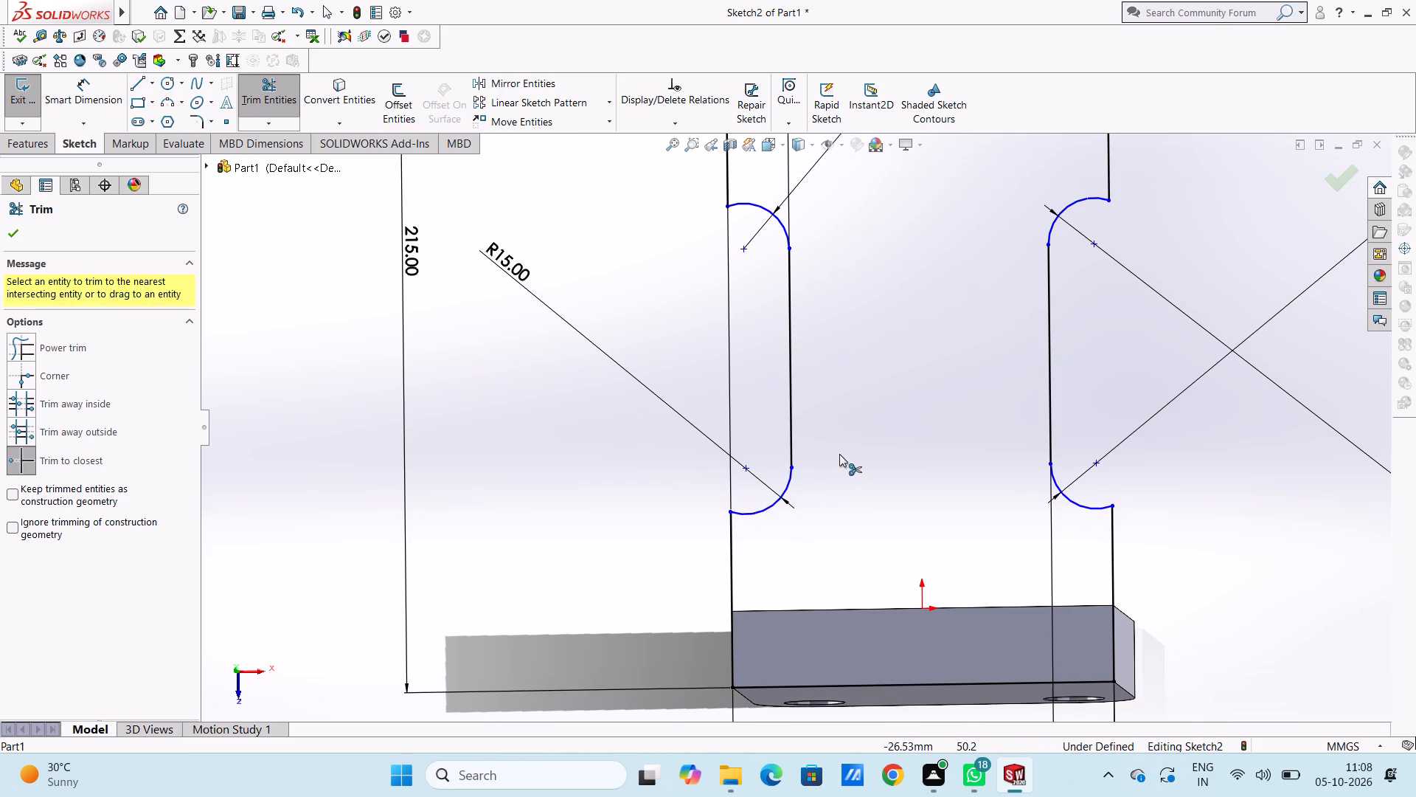
pyautogui.press('Escape')
pyautogui.press('Escape')
pyautogui.press('Escape')
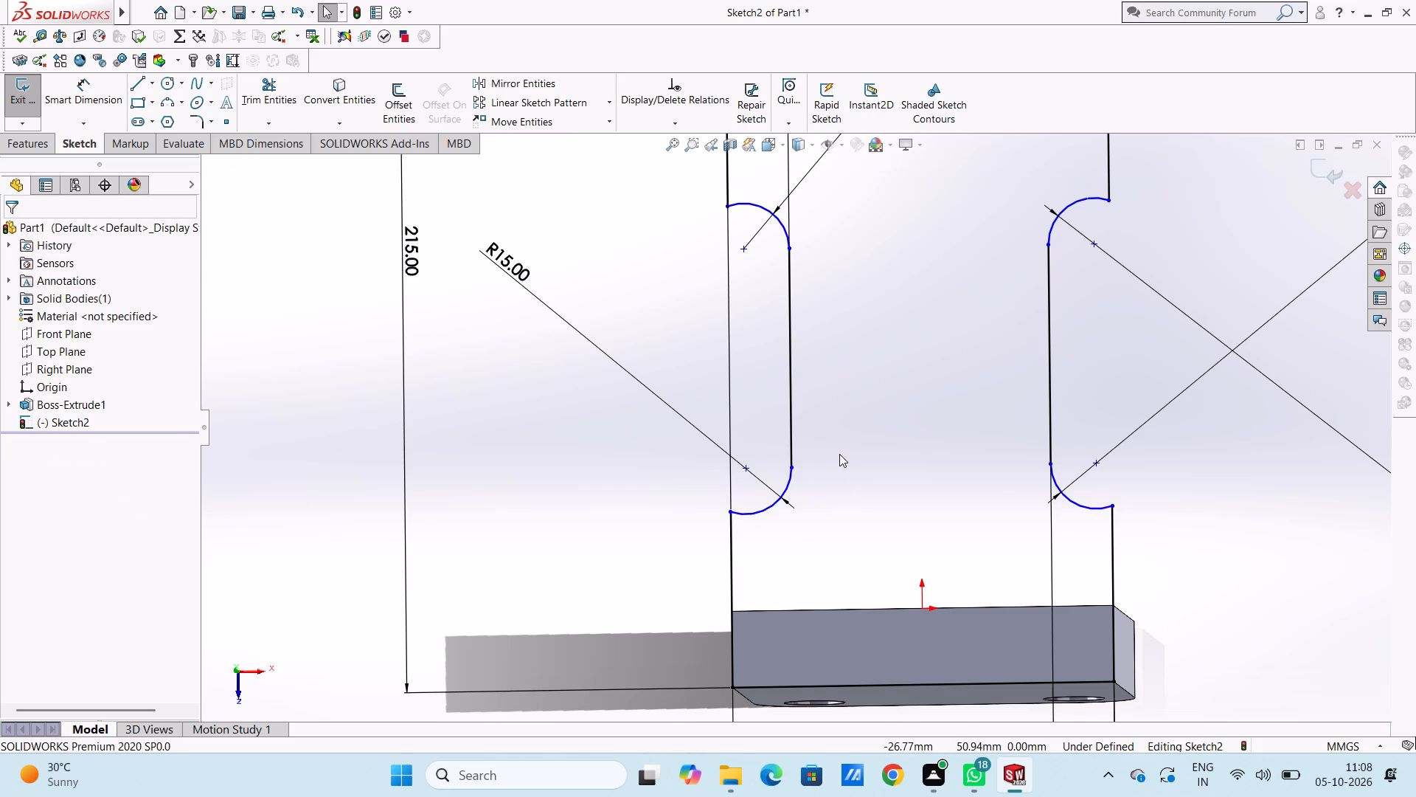
# Dimension the left notch's overall height between its upper and lower outer arc endpoints, keeping the proposed value.
pyautogui.click(100, 106)
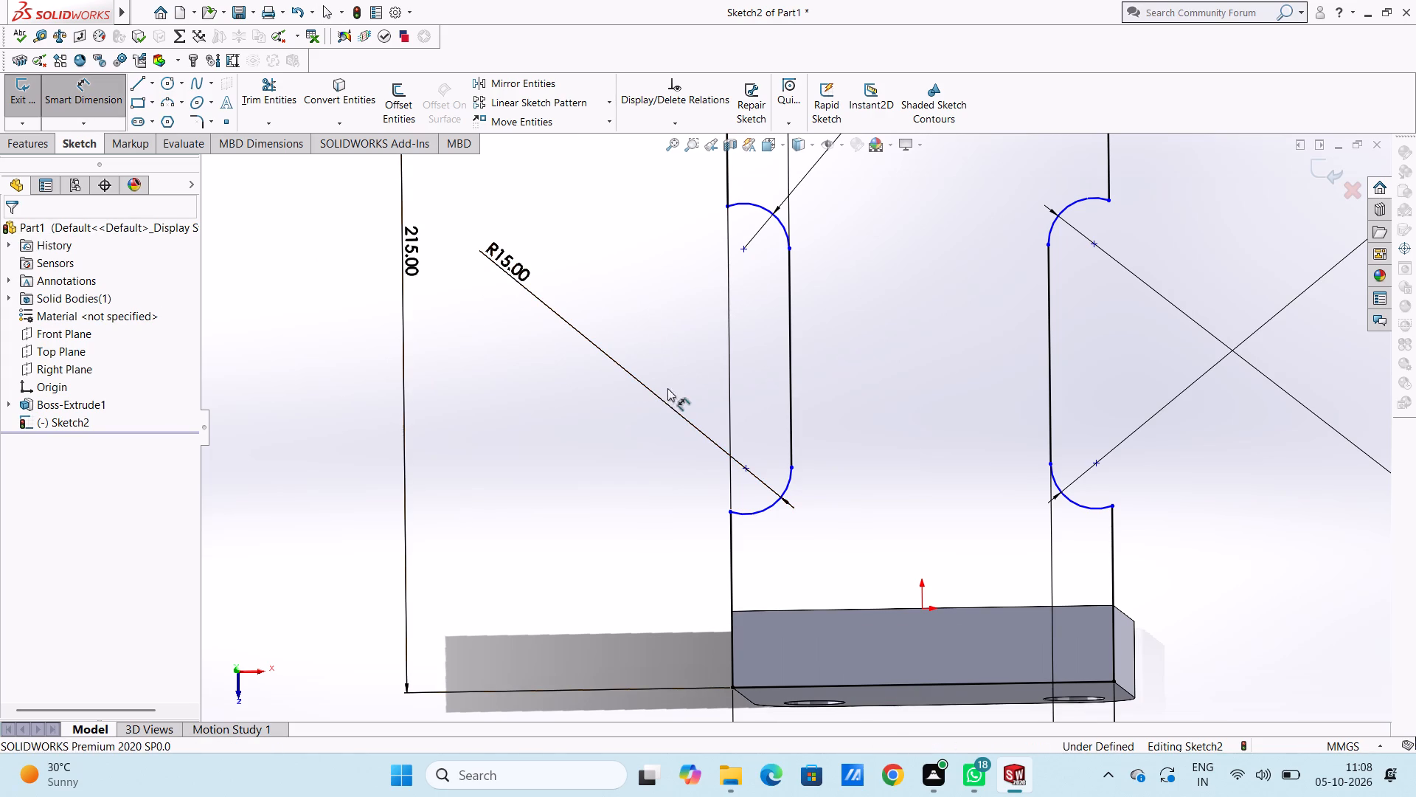
pyautogui.click(728, 512)
pyautogui.click(729, 203)
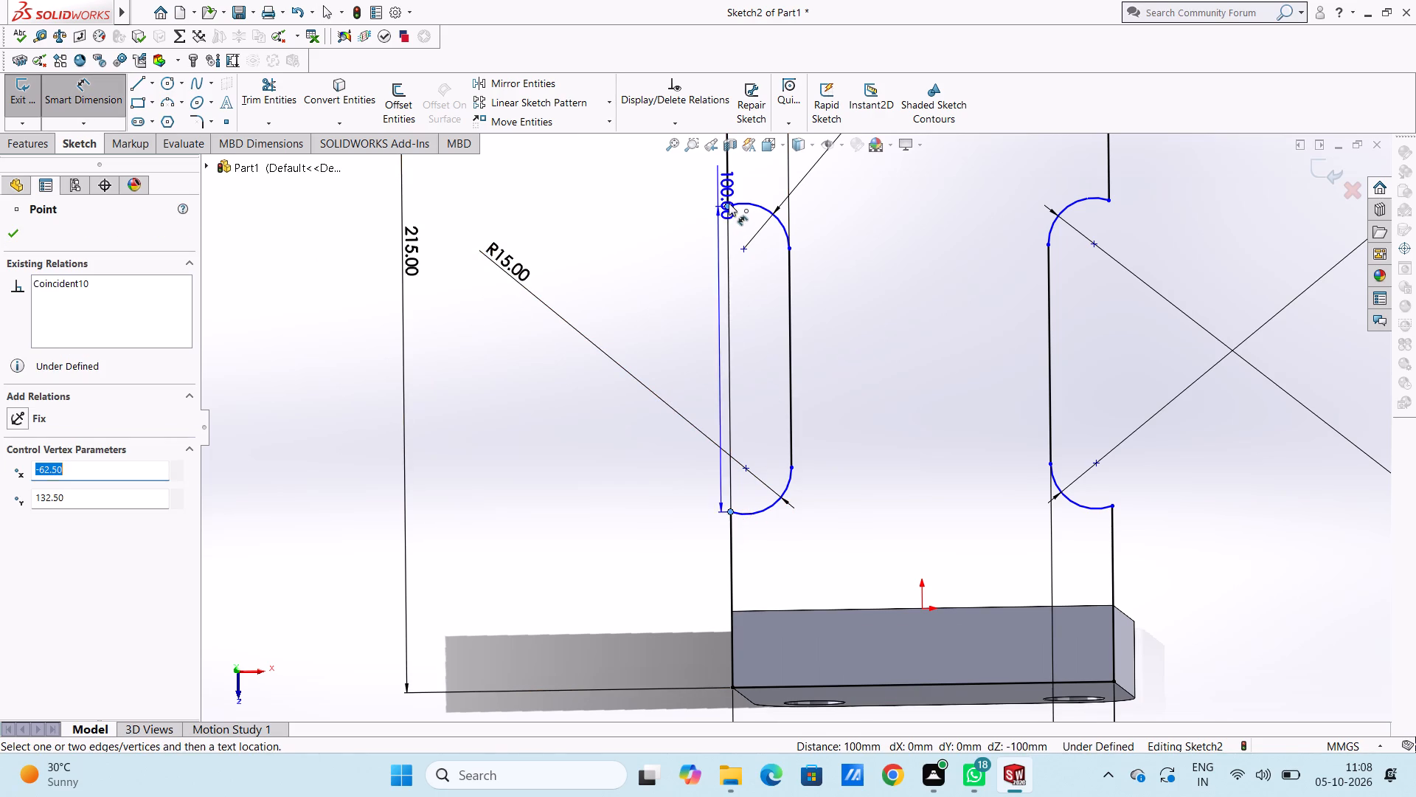
pyautogui.click(457, 275)
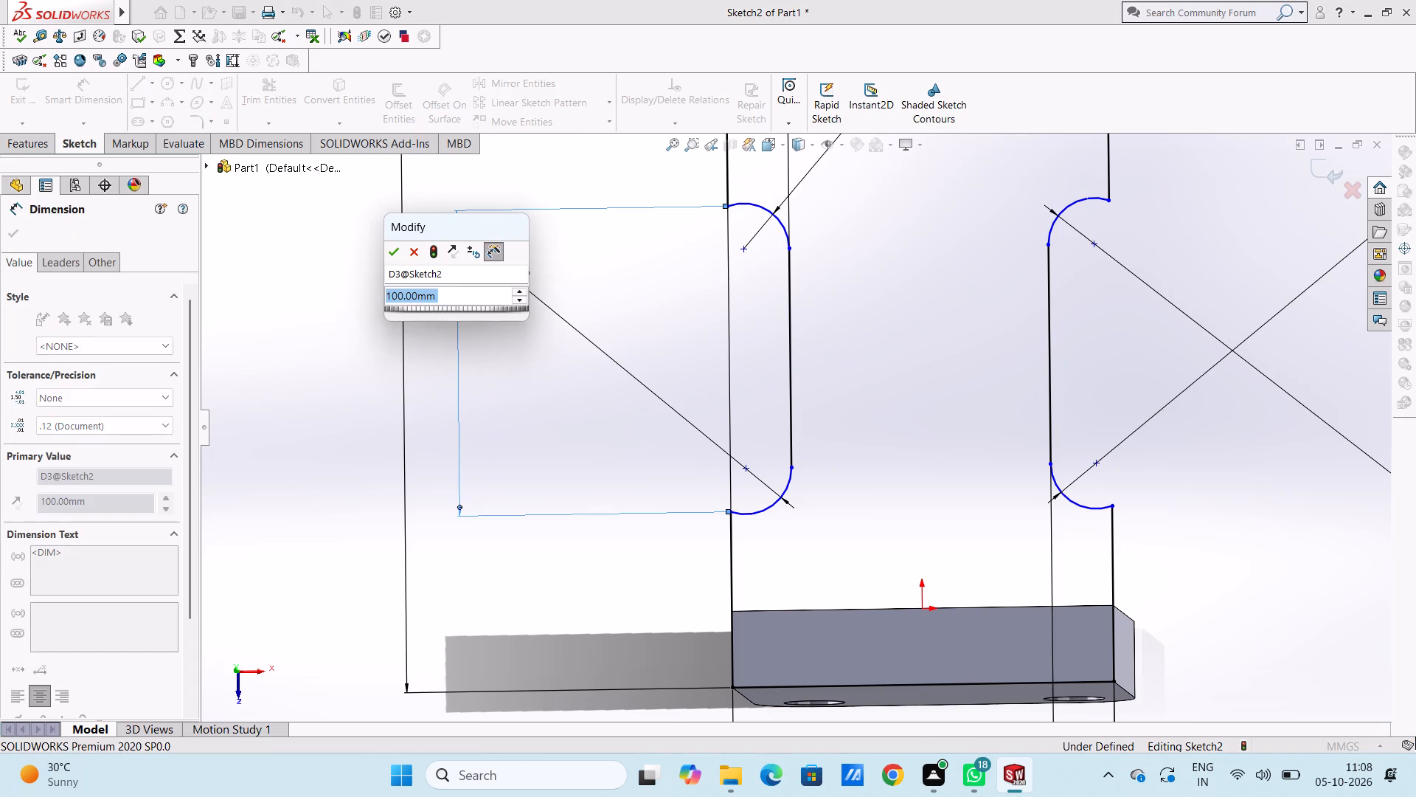
pyautogui.click(400, 252)
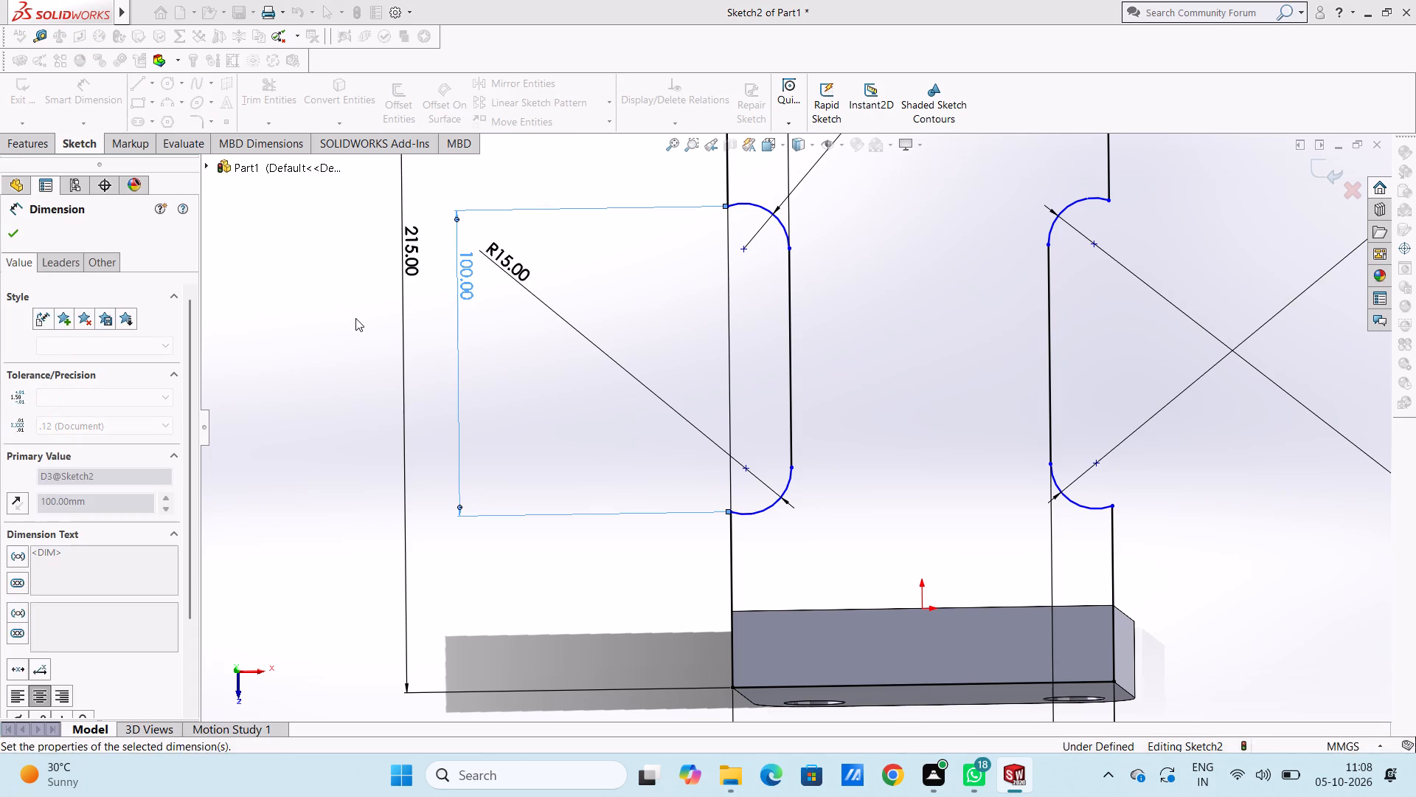
pyautogui.click(355, 318)
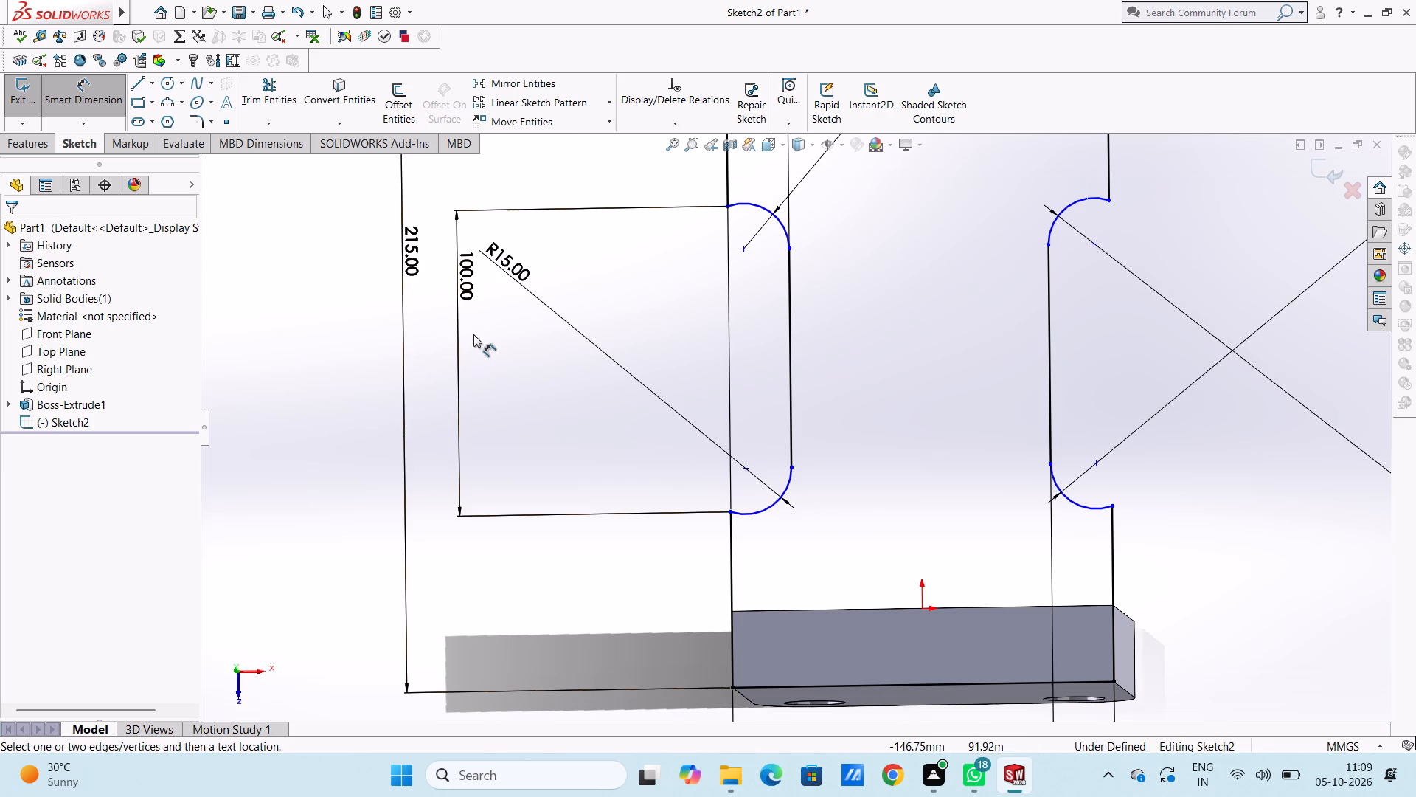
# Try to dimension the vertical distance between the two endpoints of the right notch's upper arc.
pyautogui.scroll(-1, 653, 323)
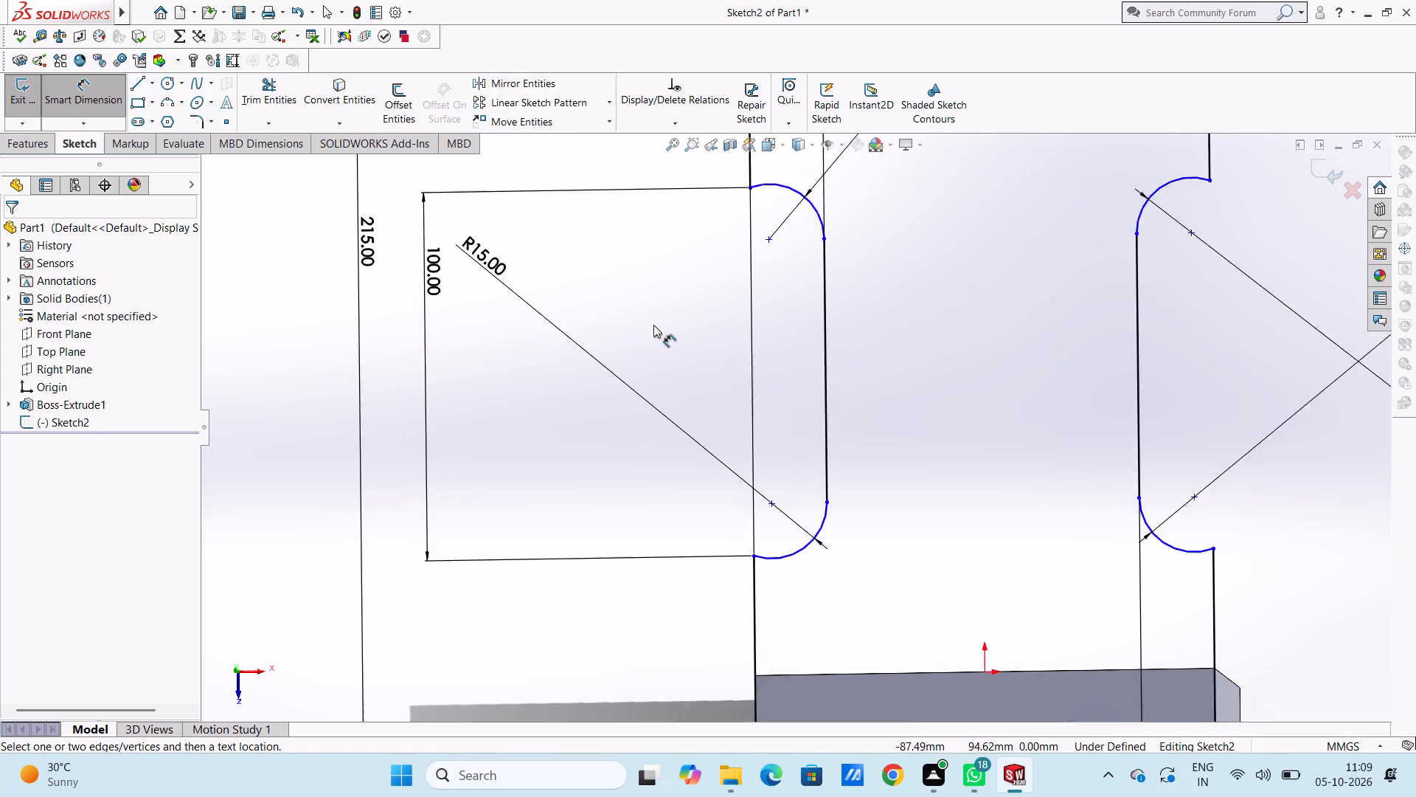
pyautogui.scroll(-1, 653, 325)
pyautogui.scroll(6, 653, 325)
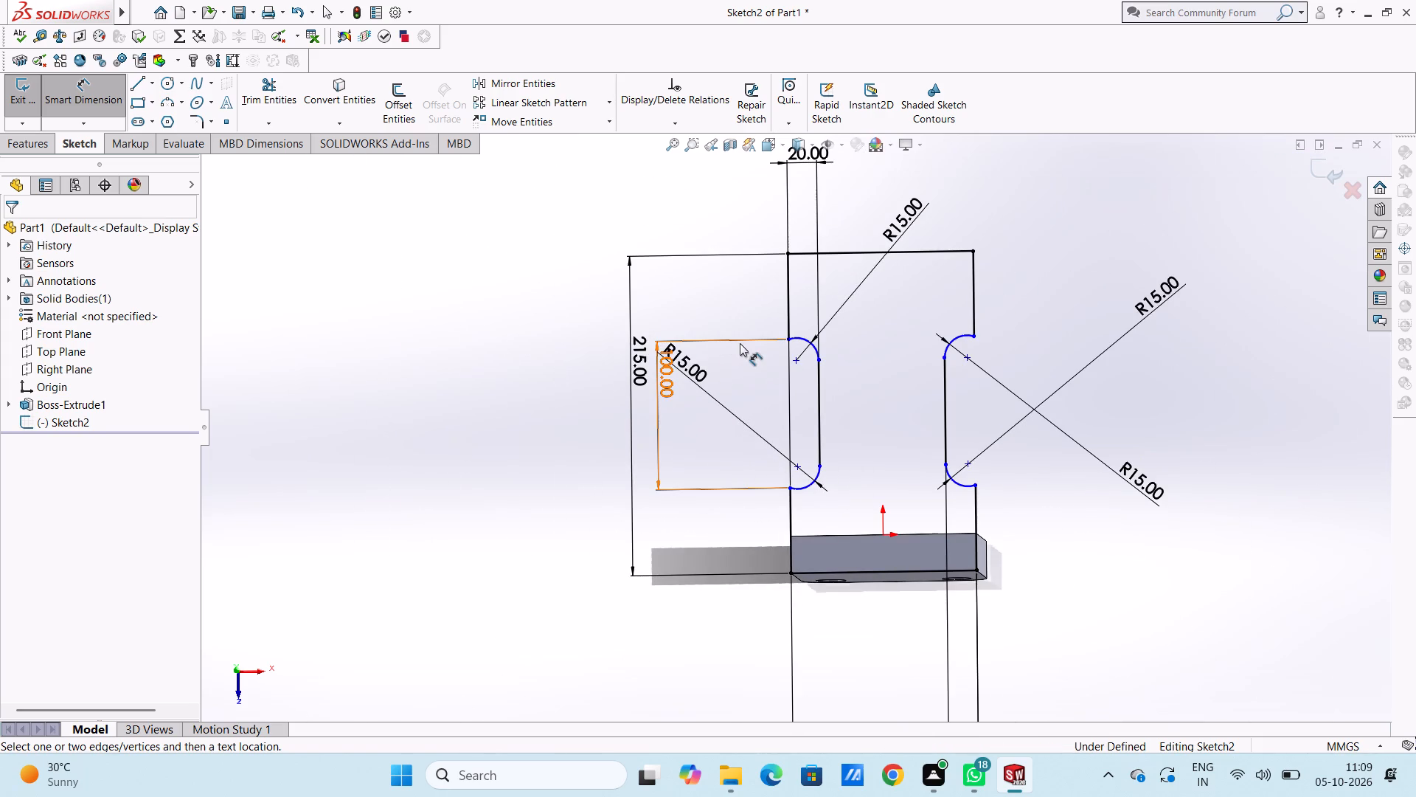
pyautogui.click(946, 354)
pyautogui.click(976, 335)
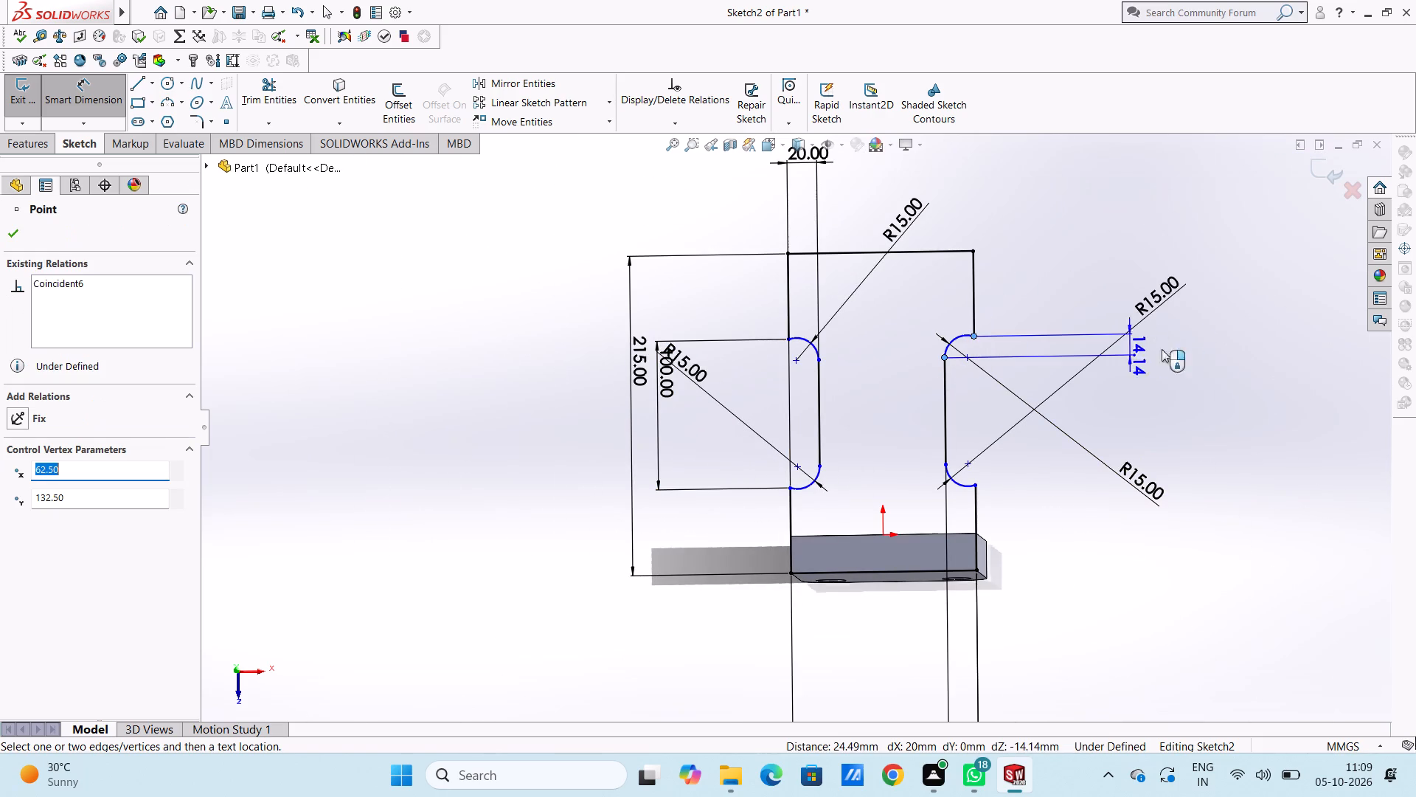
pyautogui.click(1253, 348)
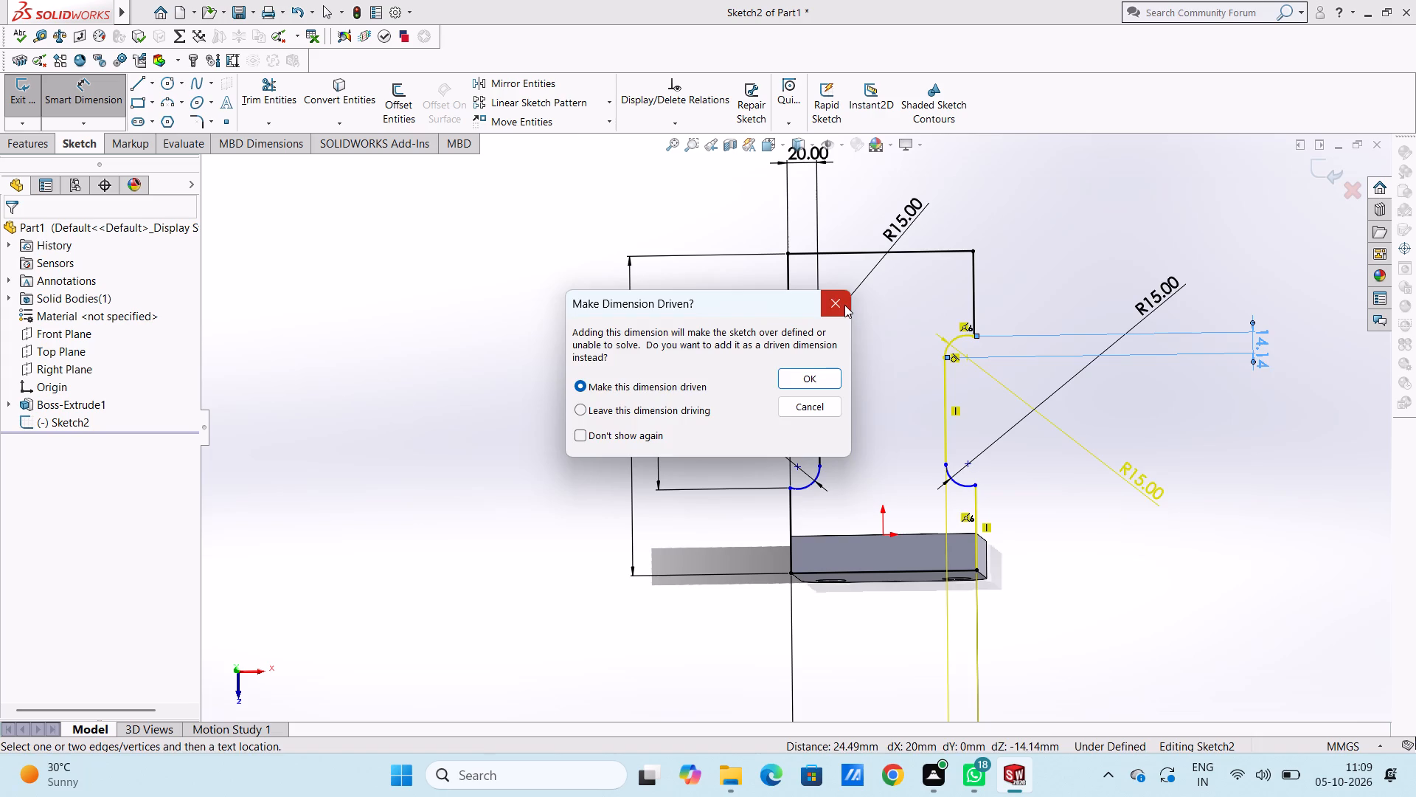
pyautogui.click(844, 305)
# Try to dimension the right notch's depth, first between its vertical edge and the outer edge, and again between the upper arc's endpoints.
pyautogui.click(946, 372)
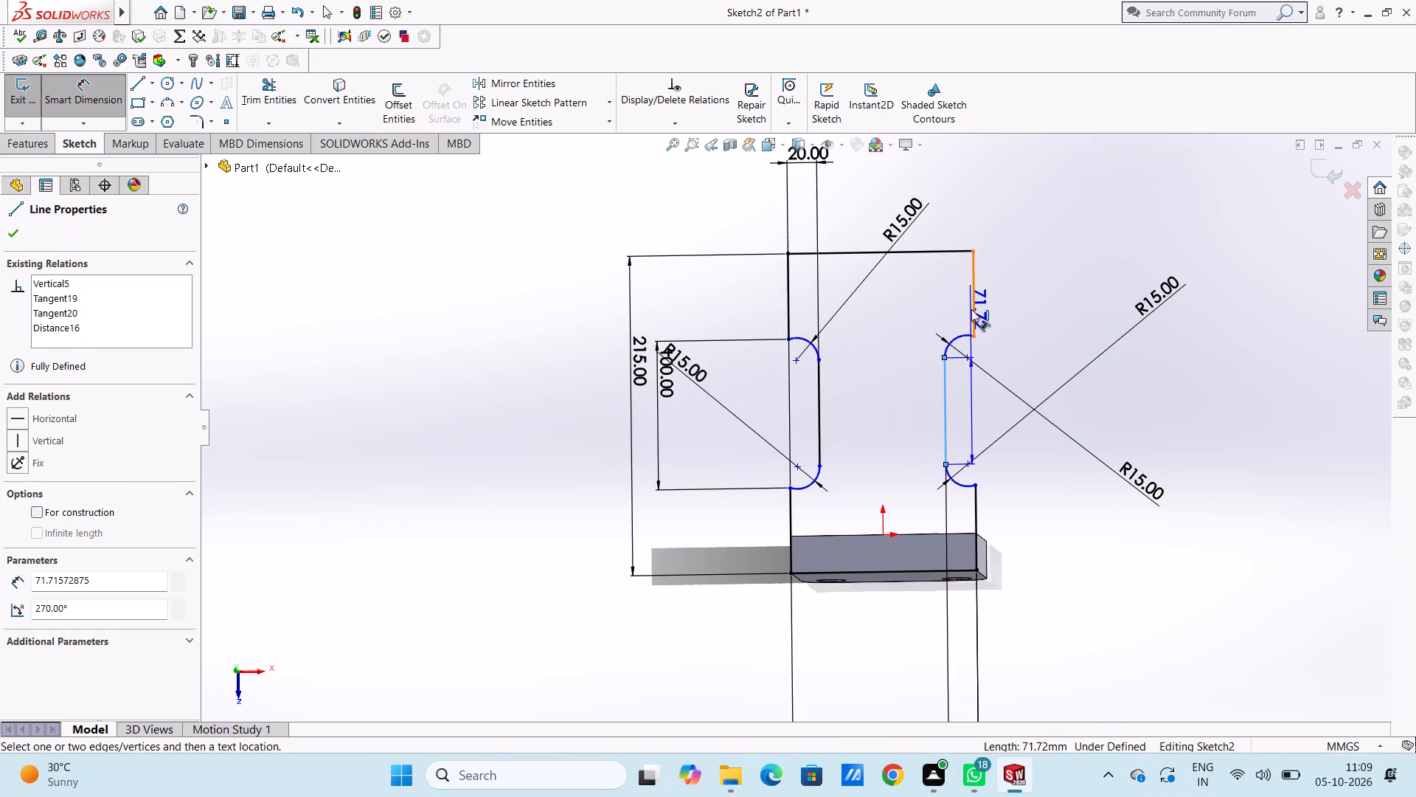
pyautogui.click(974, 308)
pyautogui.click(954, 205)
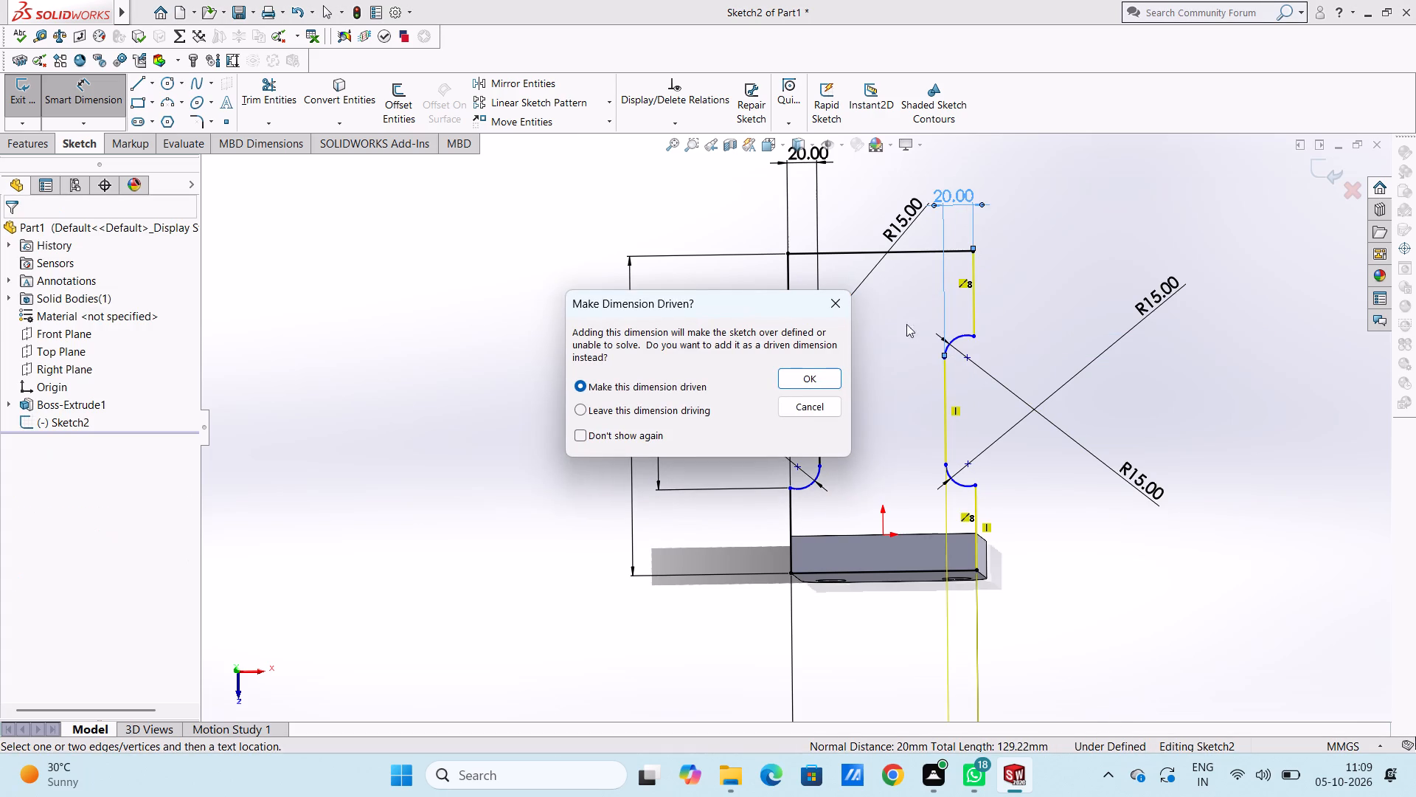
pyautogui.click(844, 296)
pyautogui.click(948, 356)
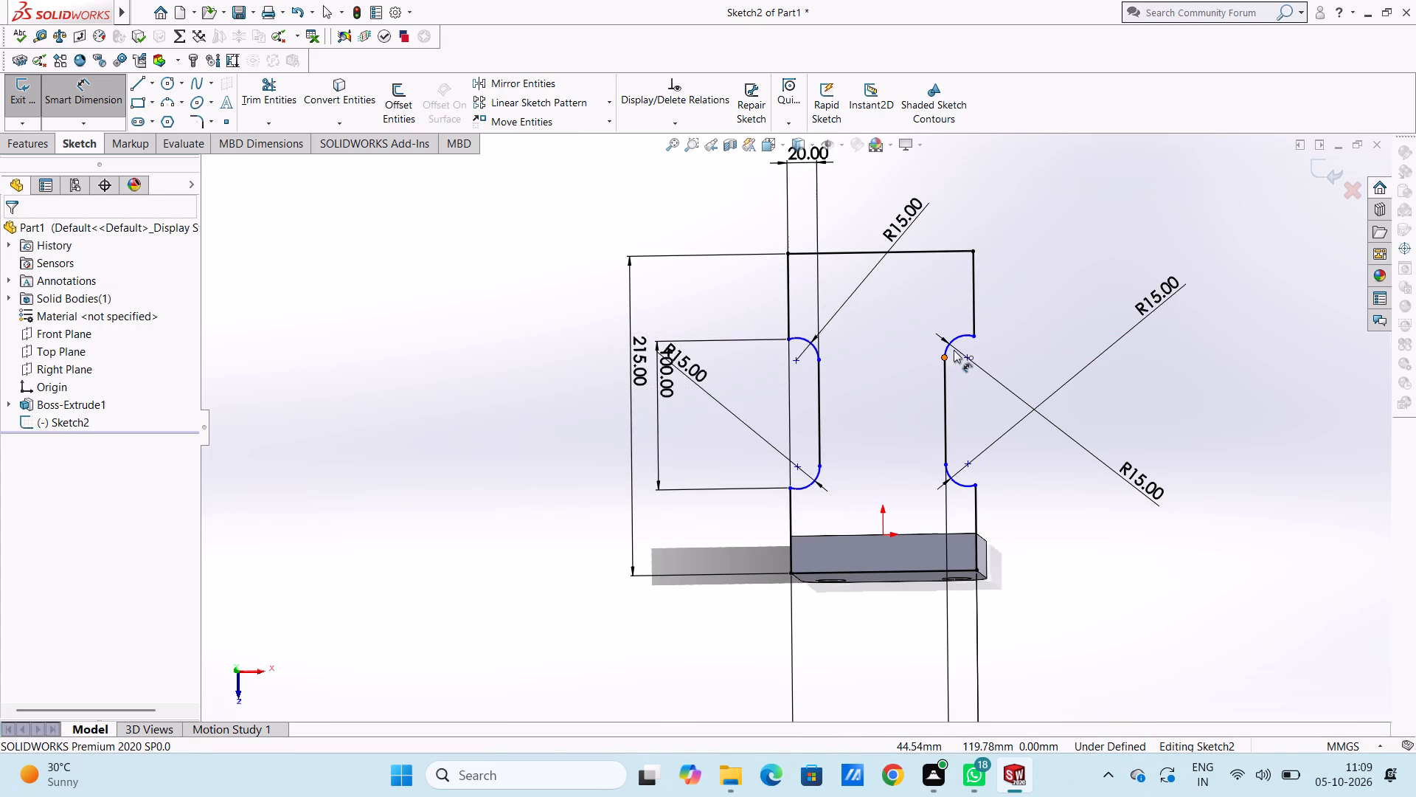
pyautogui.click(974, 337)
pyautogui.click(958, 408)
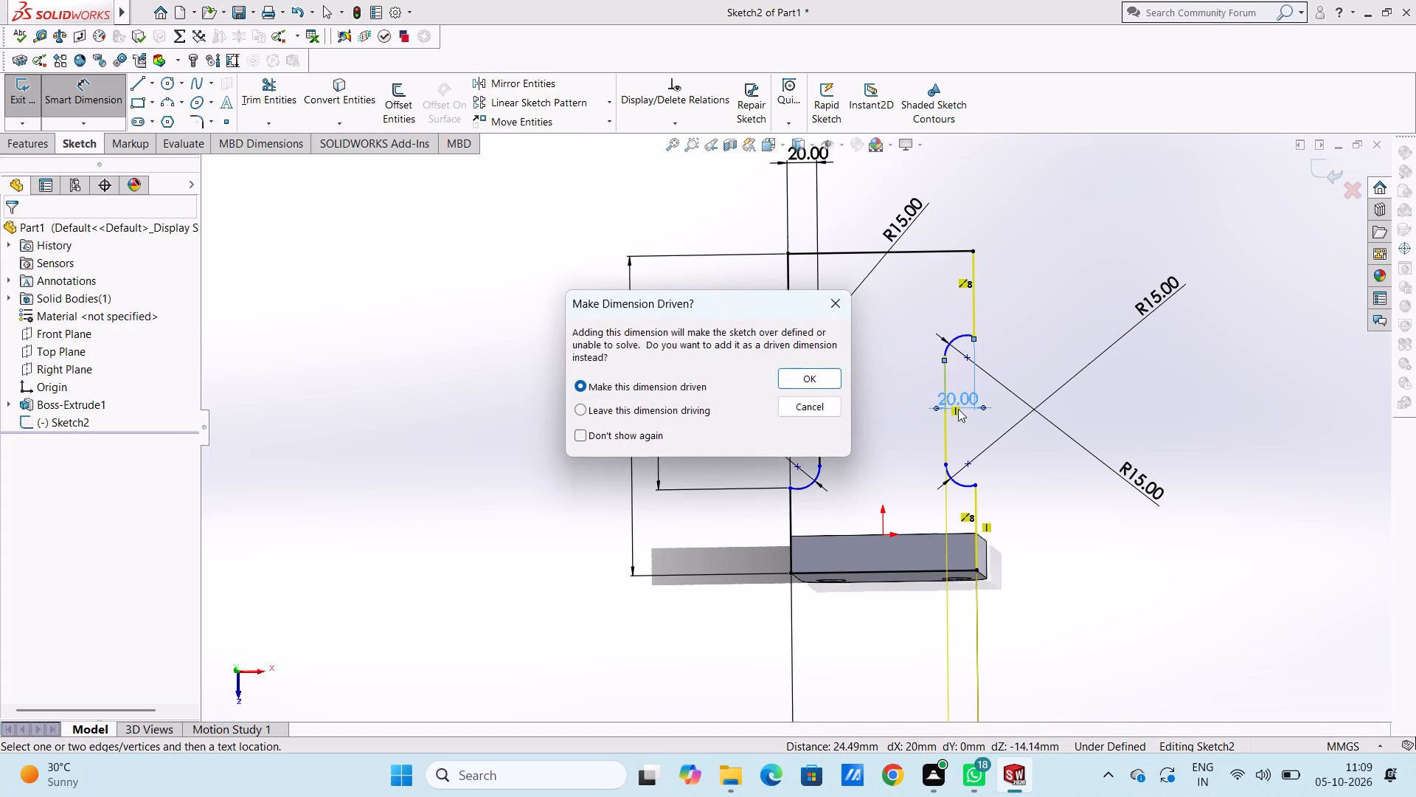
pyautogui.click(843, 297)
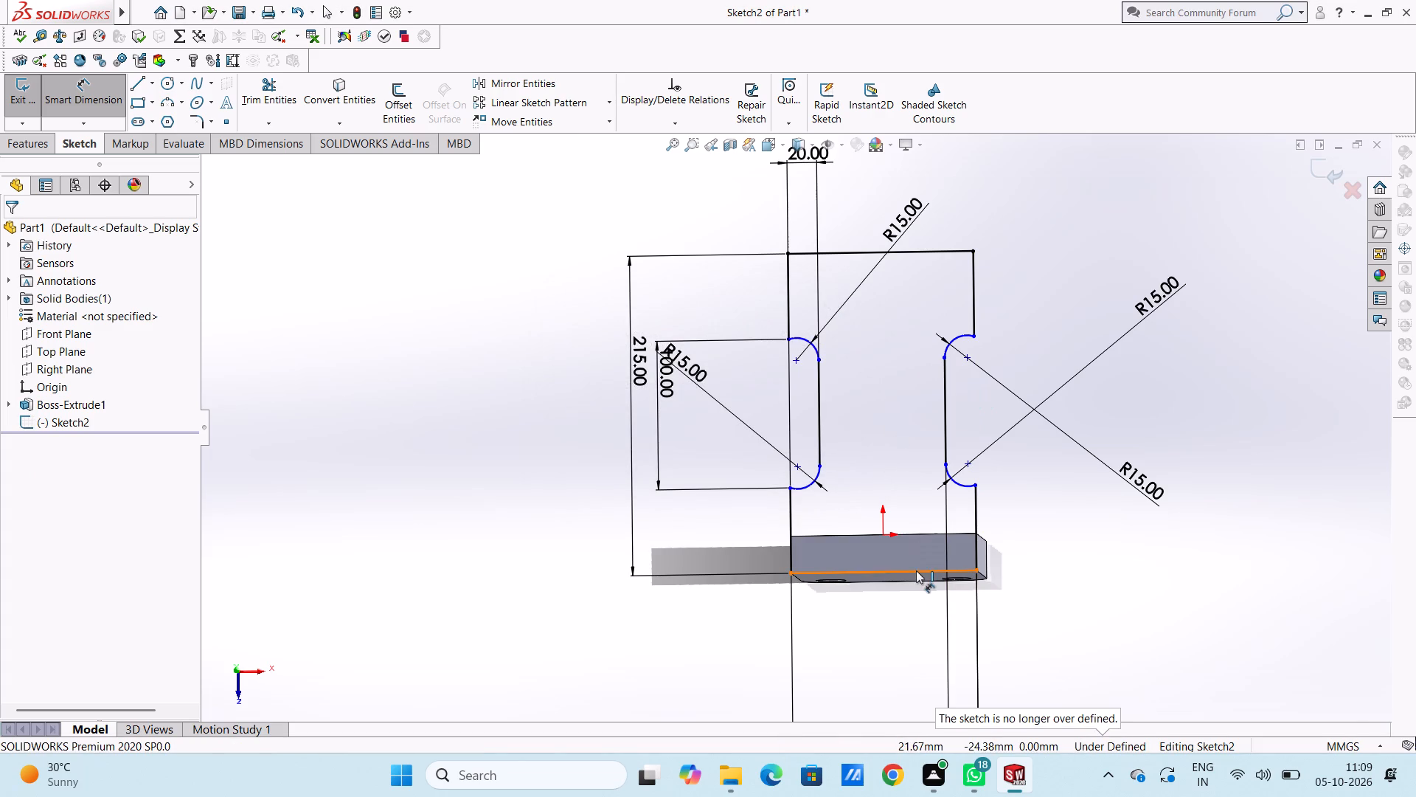
# Dimension the height of the right notch's upper outer arc endpoint from the profile's bottom edge, keeping the proposed value.
pyautogui.click(916, 570)
pyautogui.click(973, 339)
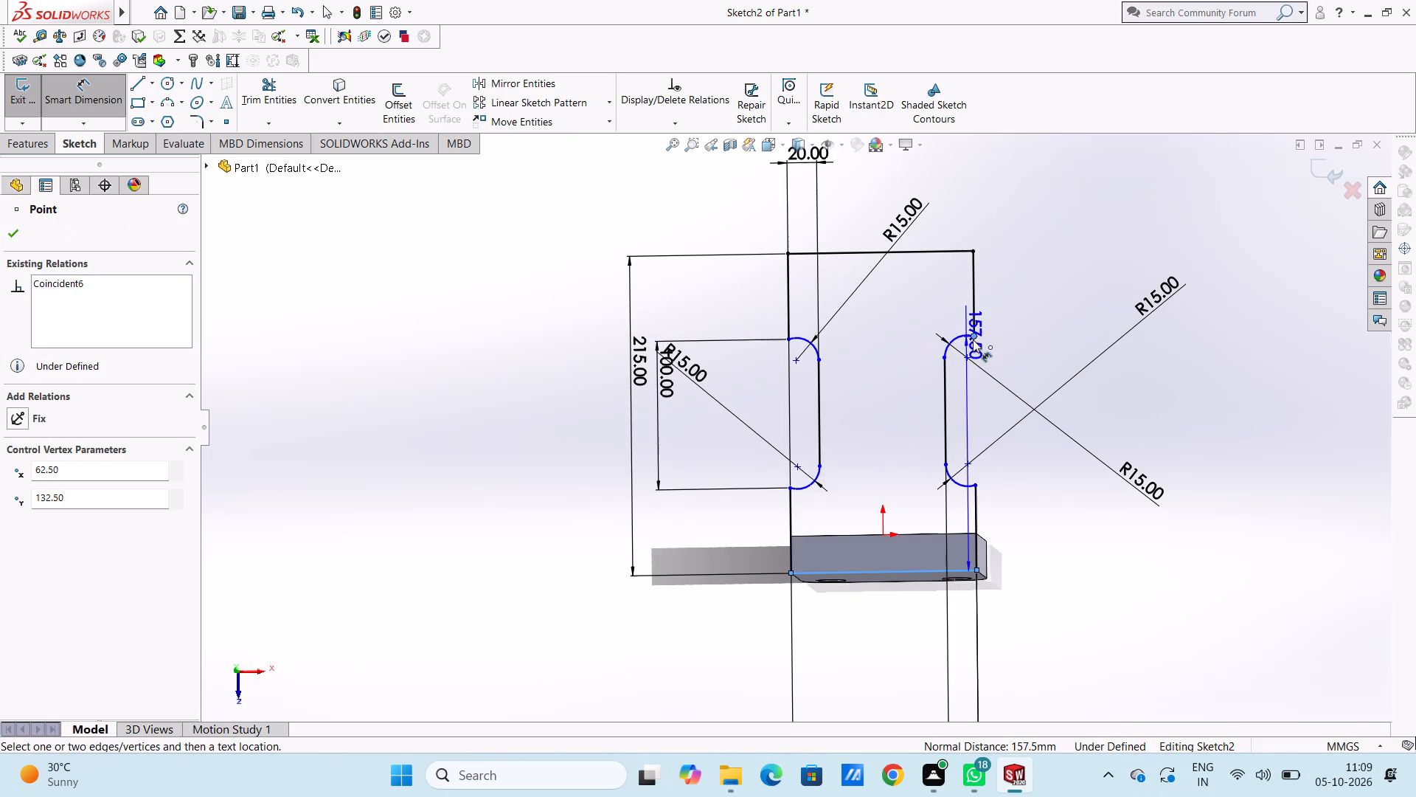
pyautogui.click(1230, 370)
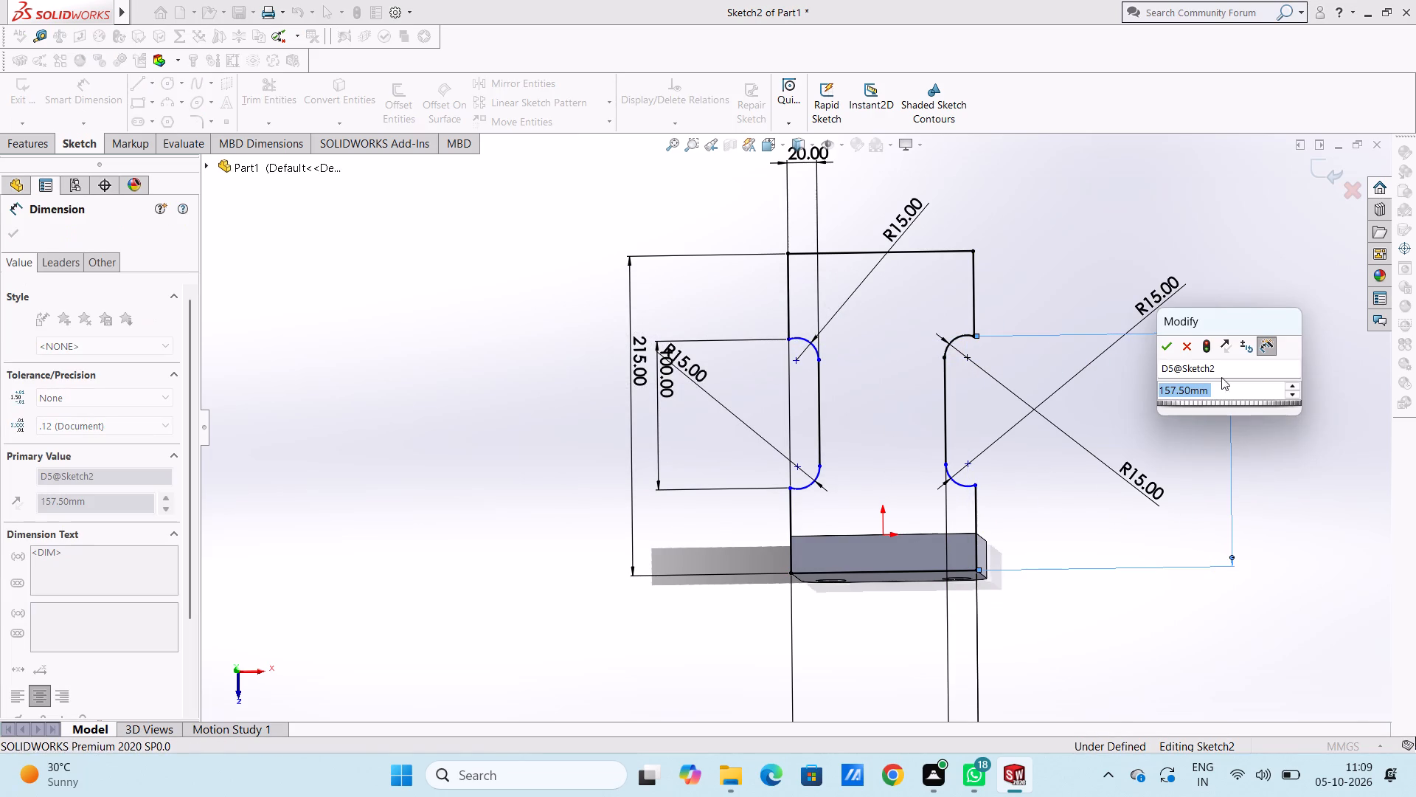
pyautogui.click(1165, 347)
pyautogui.click(1131, 370)
# Dimension the height of the right notch's lower inner arc endpoint from the profile's bottom edge, keeping the proposed value.
pyautogui.moveTo(1107, 379); pyautogui.dragTo(1112, 400, button='middle')
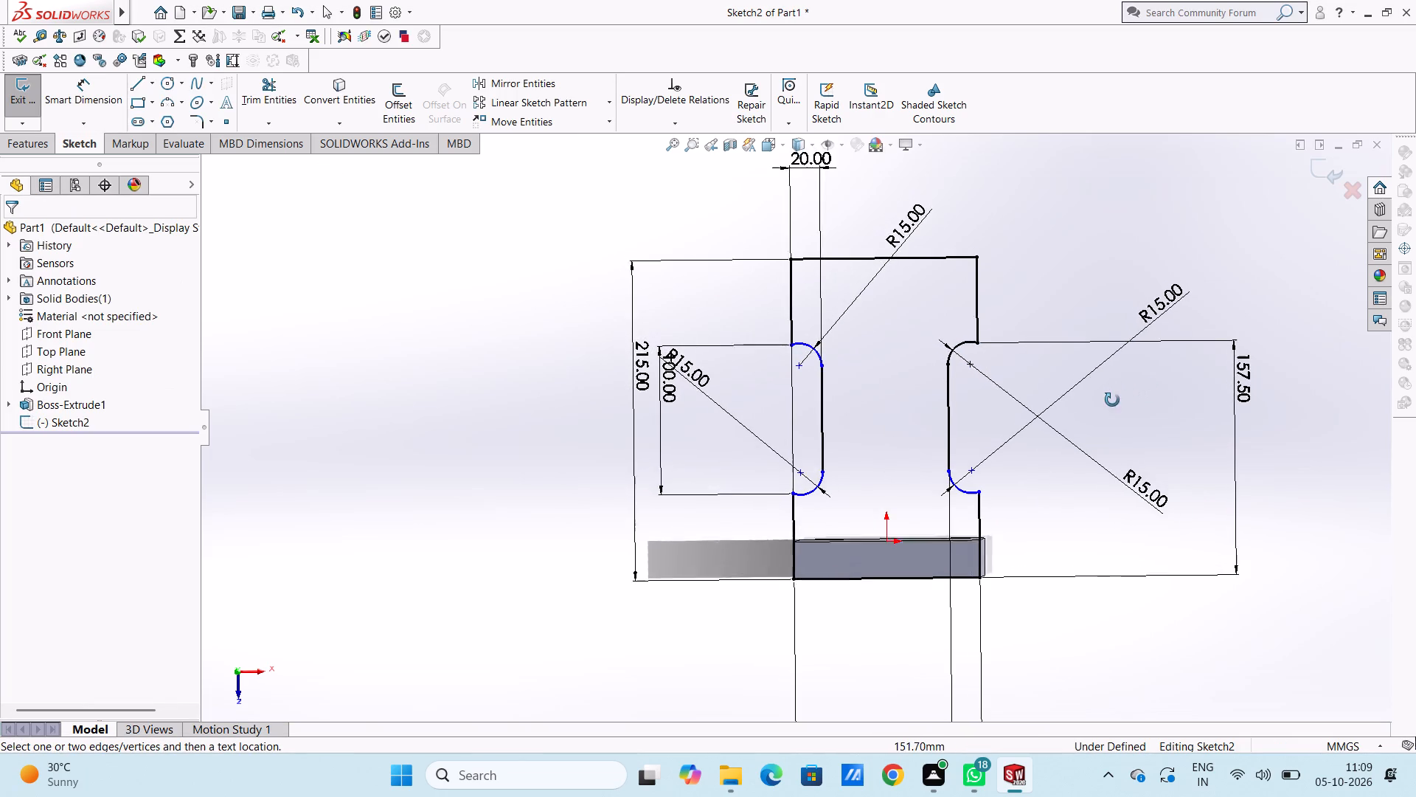
pyautogui.moveTo(1112, 400); pyautogui.dragTo(1114, 409, button='middle')
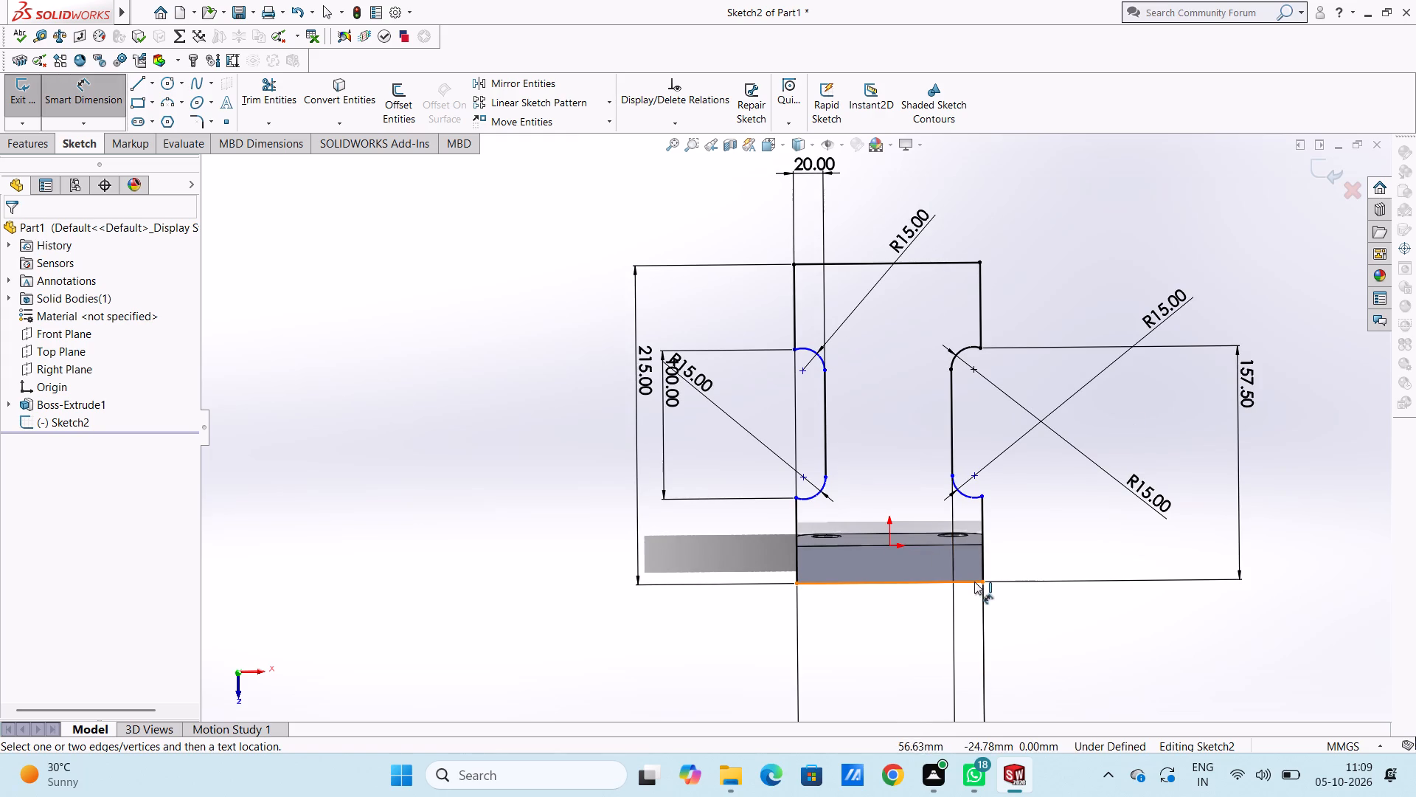
pyautogui.click(974, 582)
pyautogui.click(952, 477)
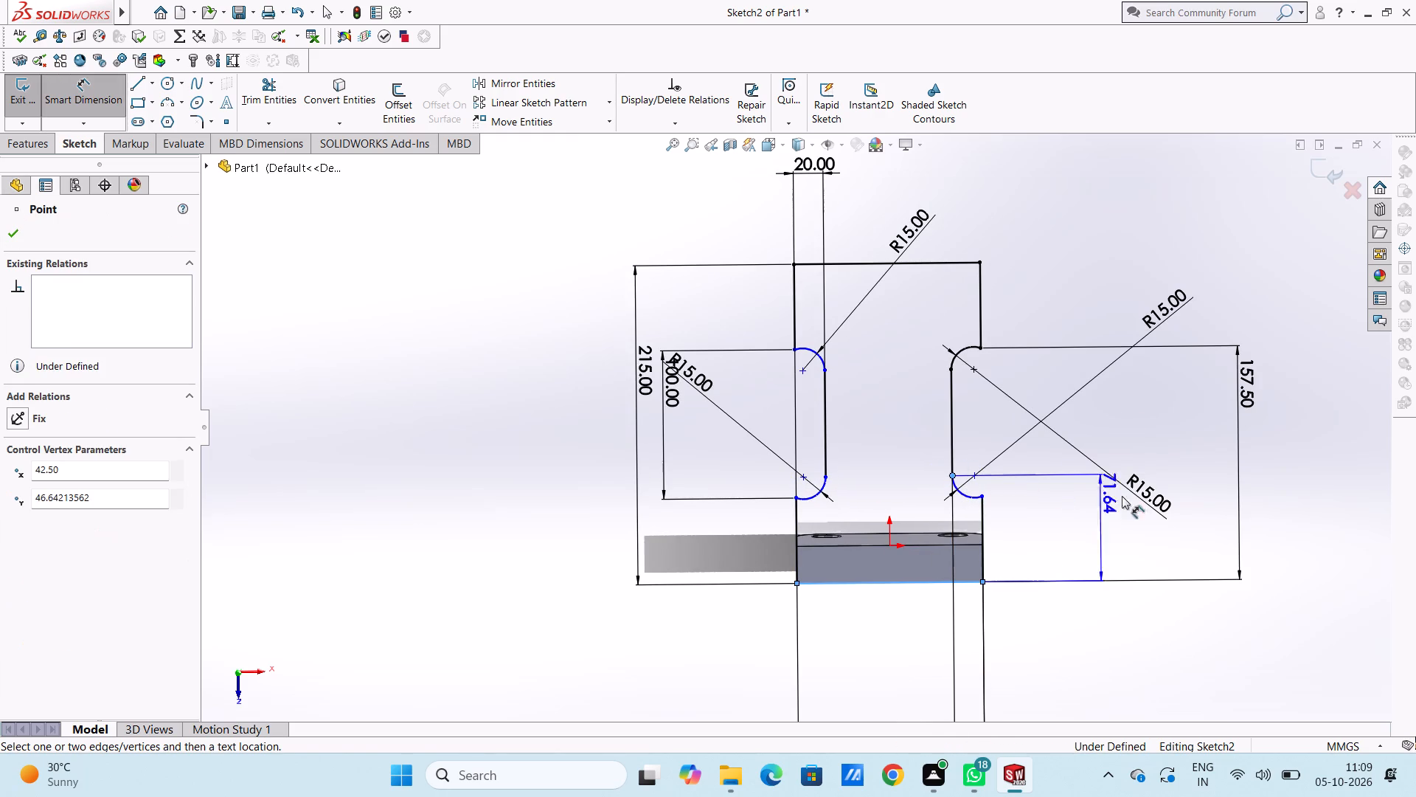
pyautogui.click(1196, 497)
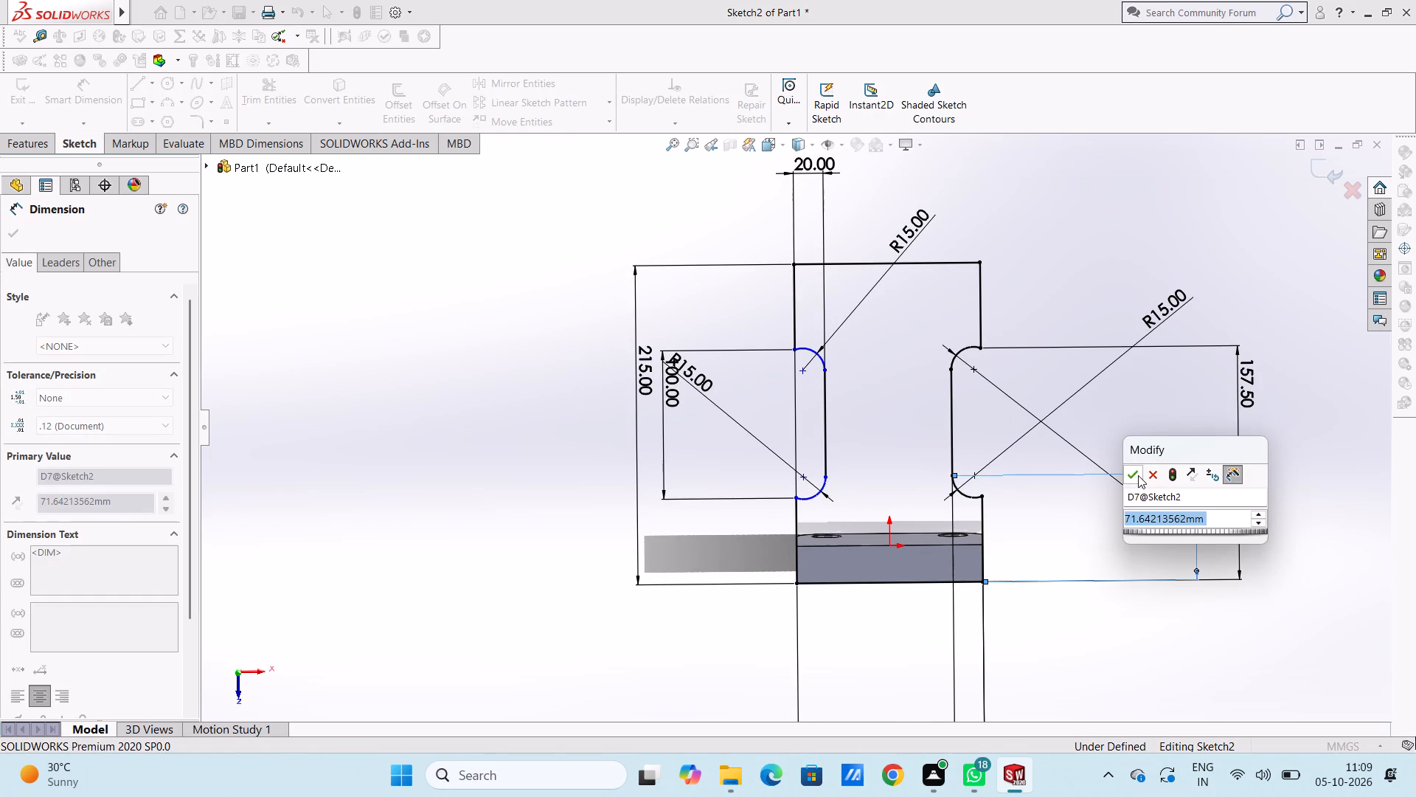
pyautogui.click(1138, 475)
pyautogui.click(1131, 447)
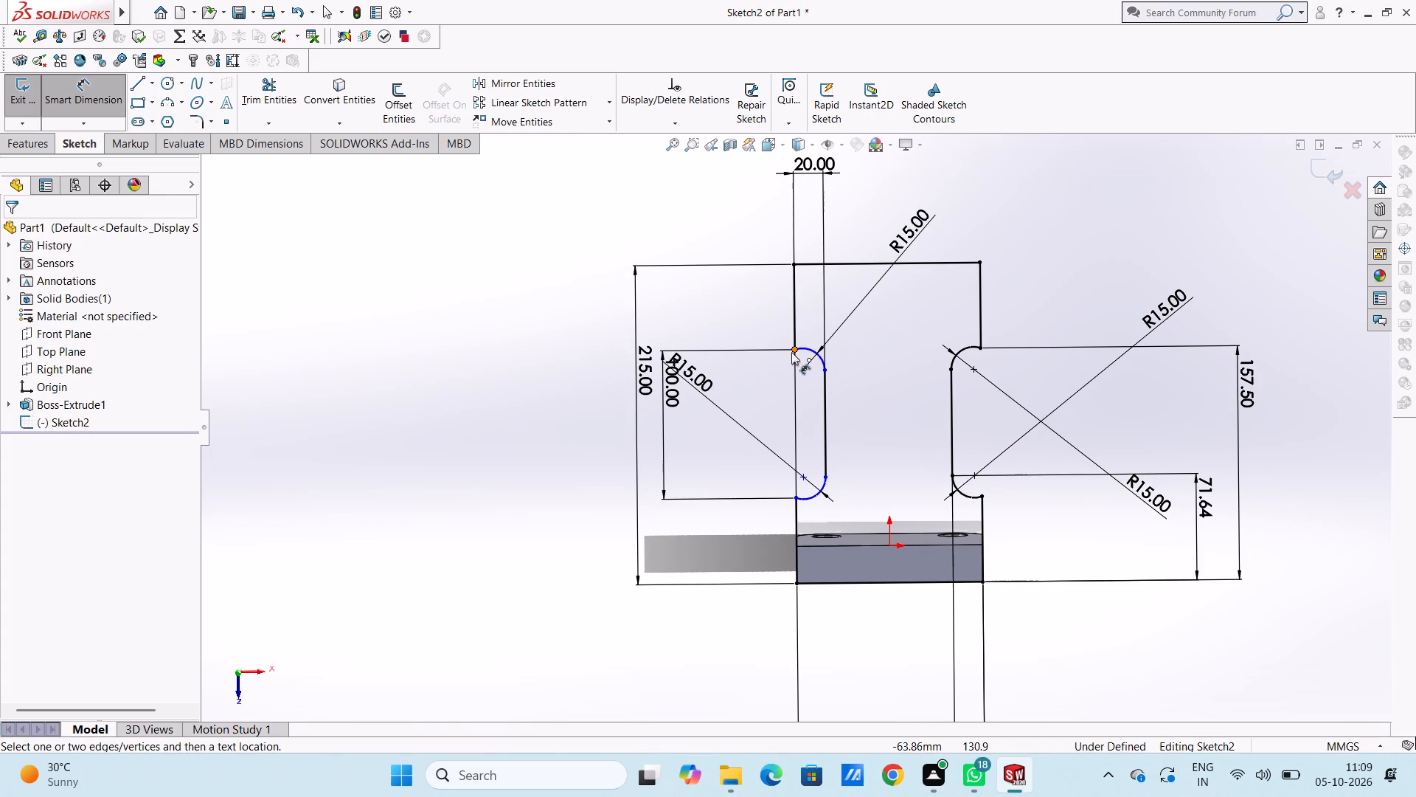
# Dimension the height of the left notch's upper outer arc endpoint from the profile's bottom edge, keeping the proposed value, and finish dimensioning.
pyautogui.click(791, 352)
pyautogui.click(815, 582)
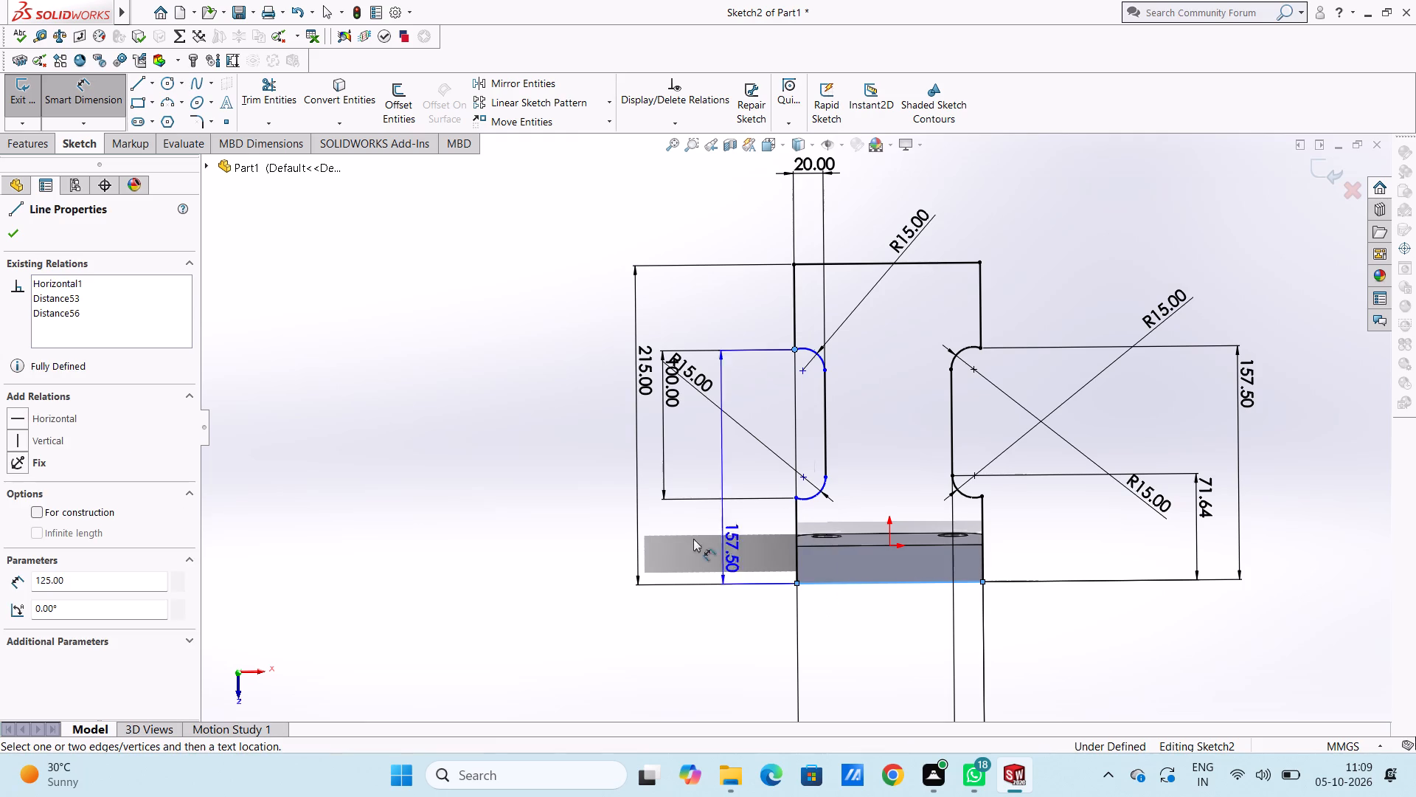
pyautogui.click(601, 521)
pyautogui.click(535, 501)
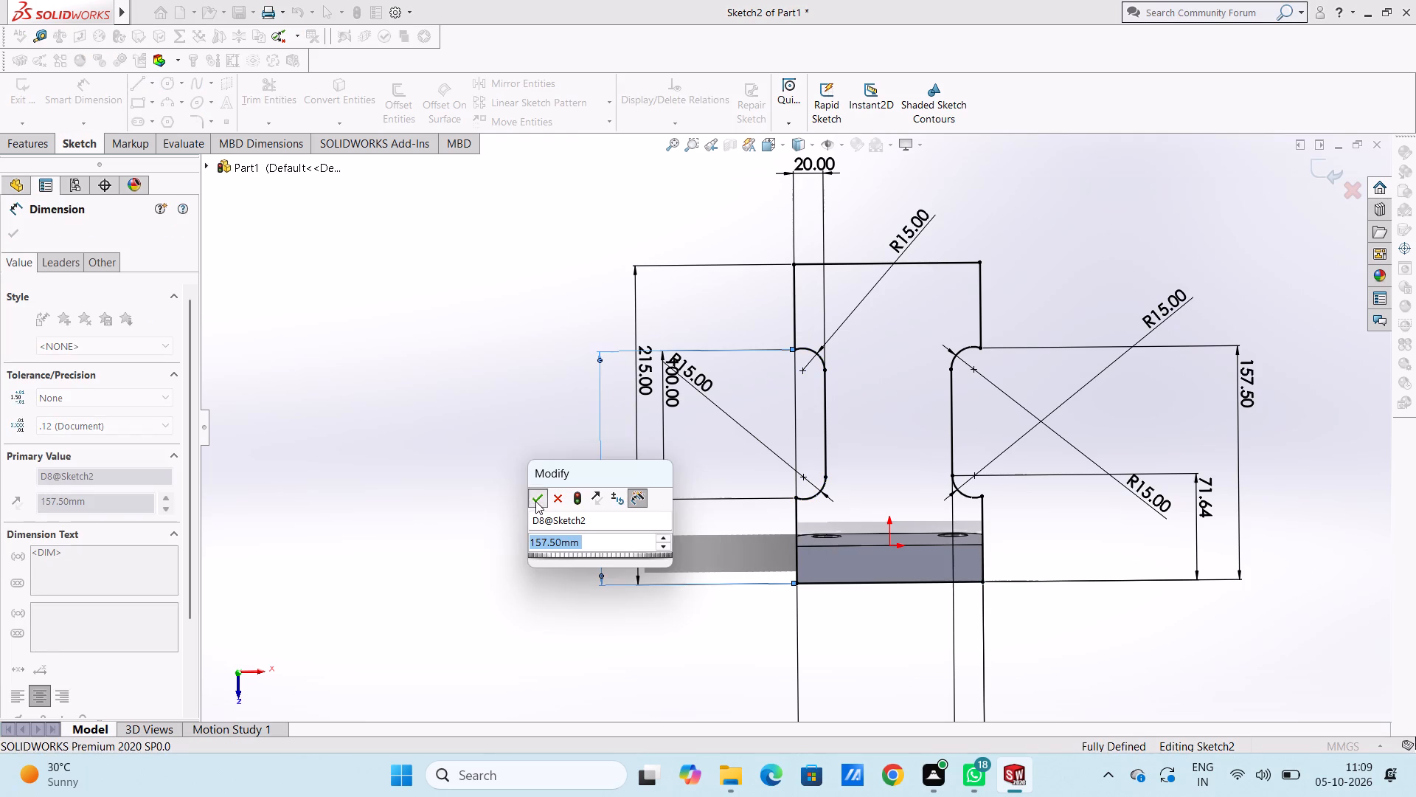
pyautogui.click(543, 531)
pyautogui.moveTo(568, 562); pyautogui.dragTo(534, 546, button='middle')
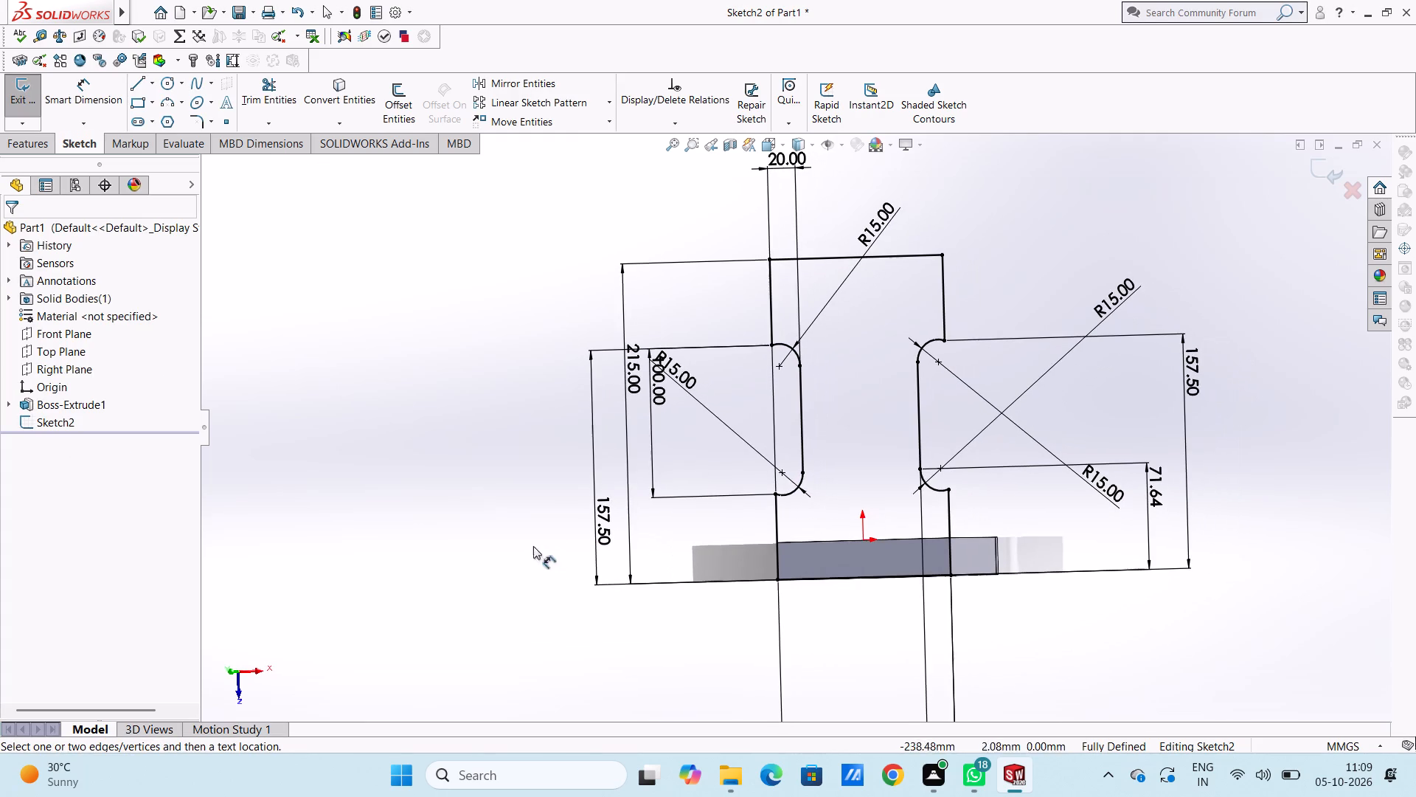
pyautogui.click(80, 88)
# Extrude the notched profile as a 25 mm blind boss, reversed toward the holed plate and merged with it.
pyautogui.click(38, 146)
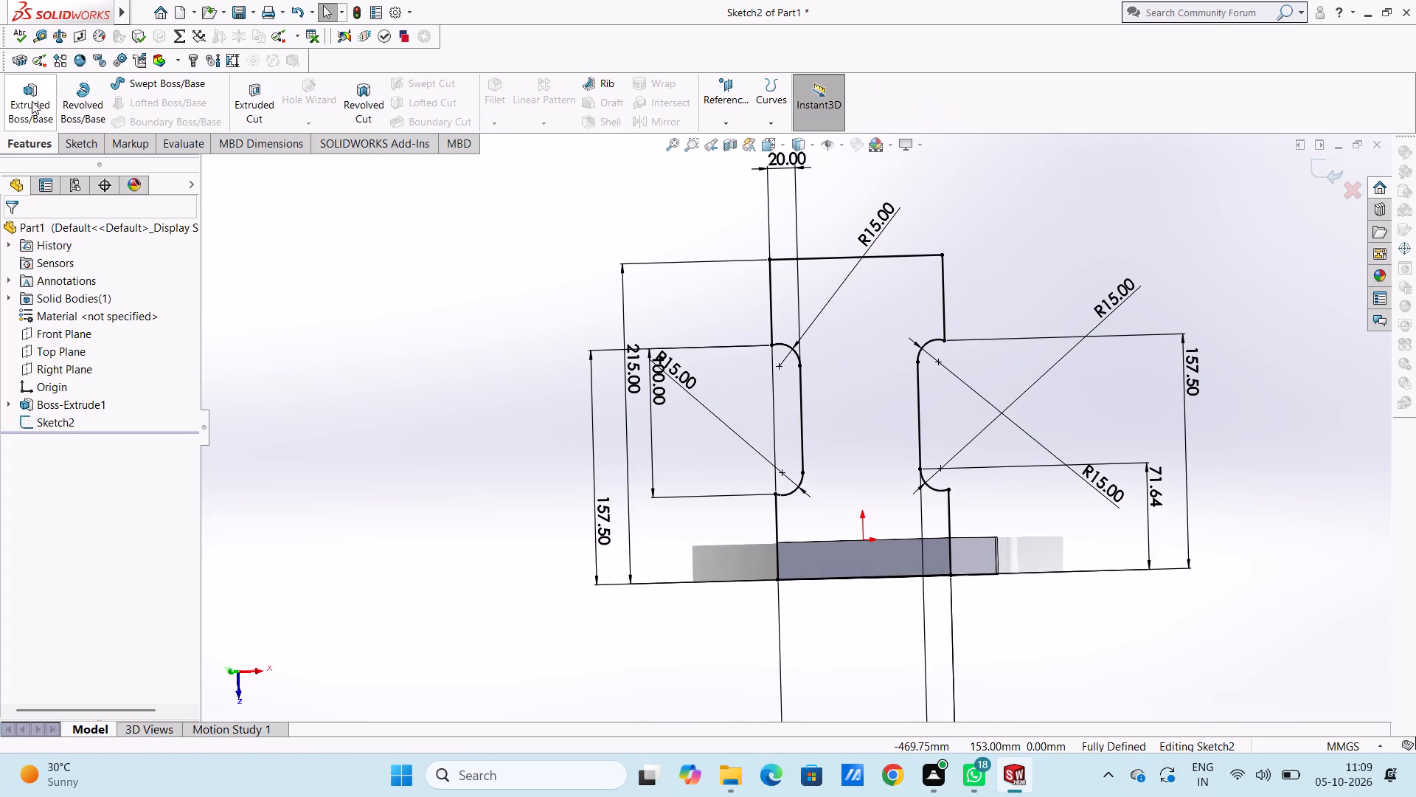
pyautogui.click(32, 101)
pyautogui.moveTo(552, 419); pyautogui.dragTo(465, 387, button='middle')
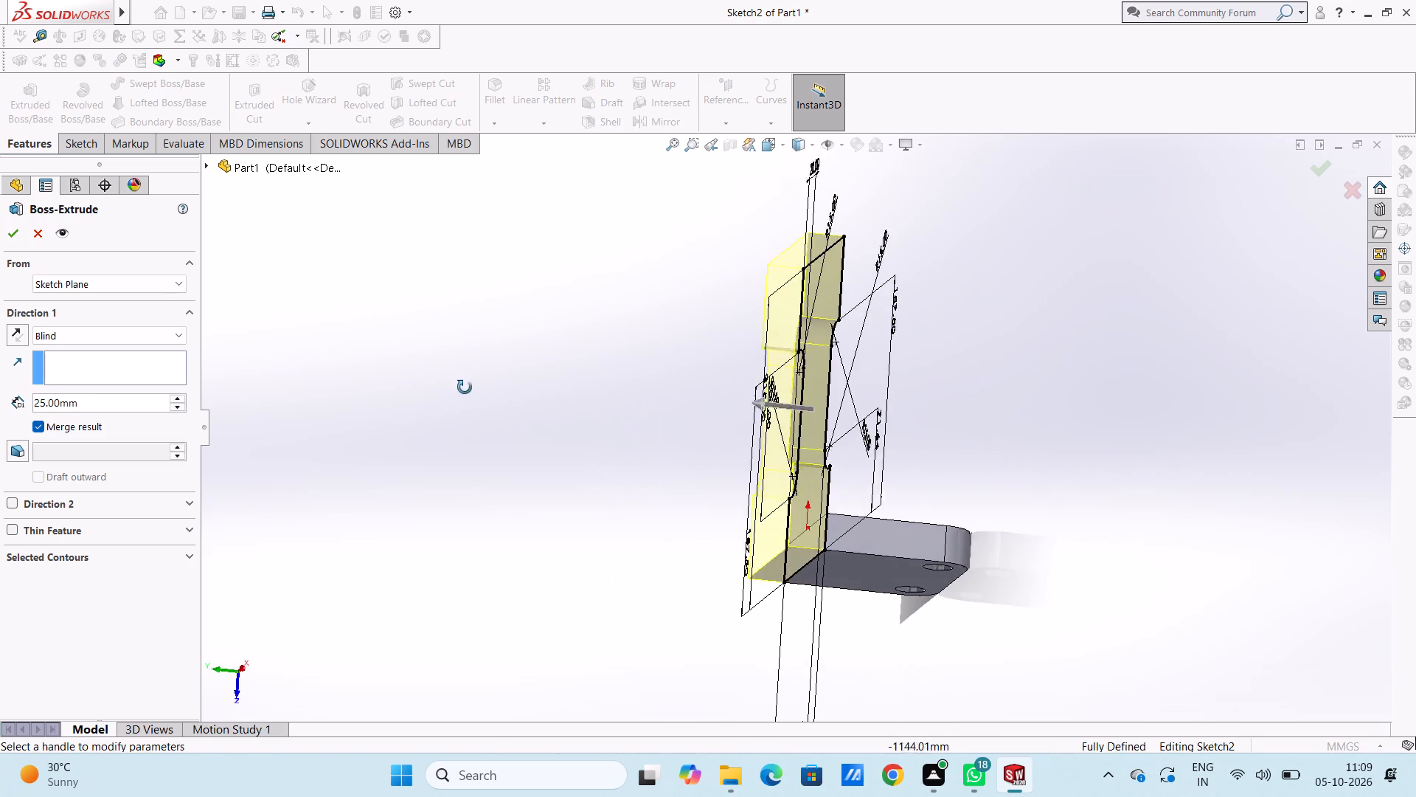
pyautogui.moveTo(465, 387); pyautogui.dragTo(452, 431, button='middle')
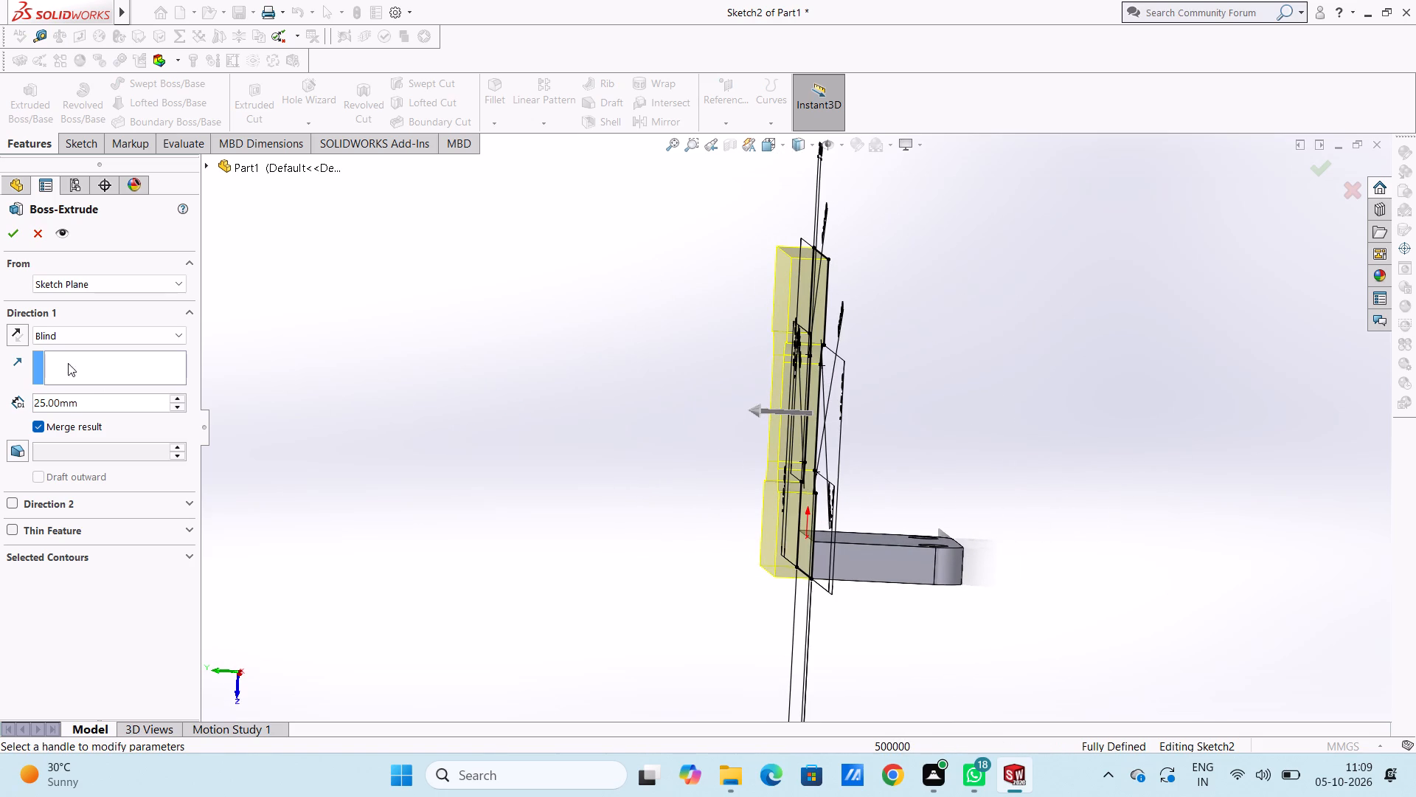
pyautogui.click(21, 331)
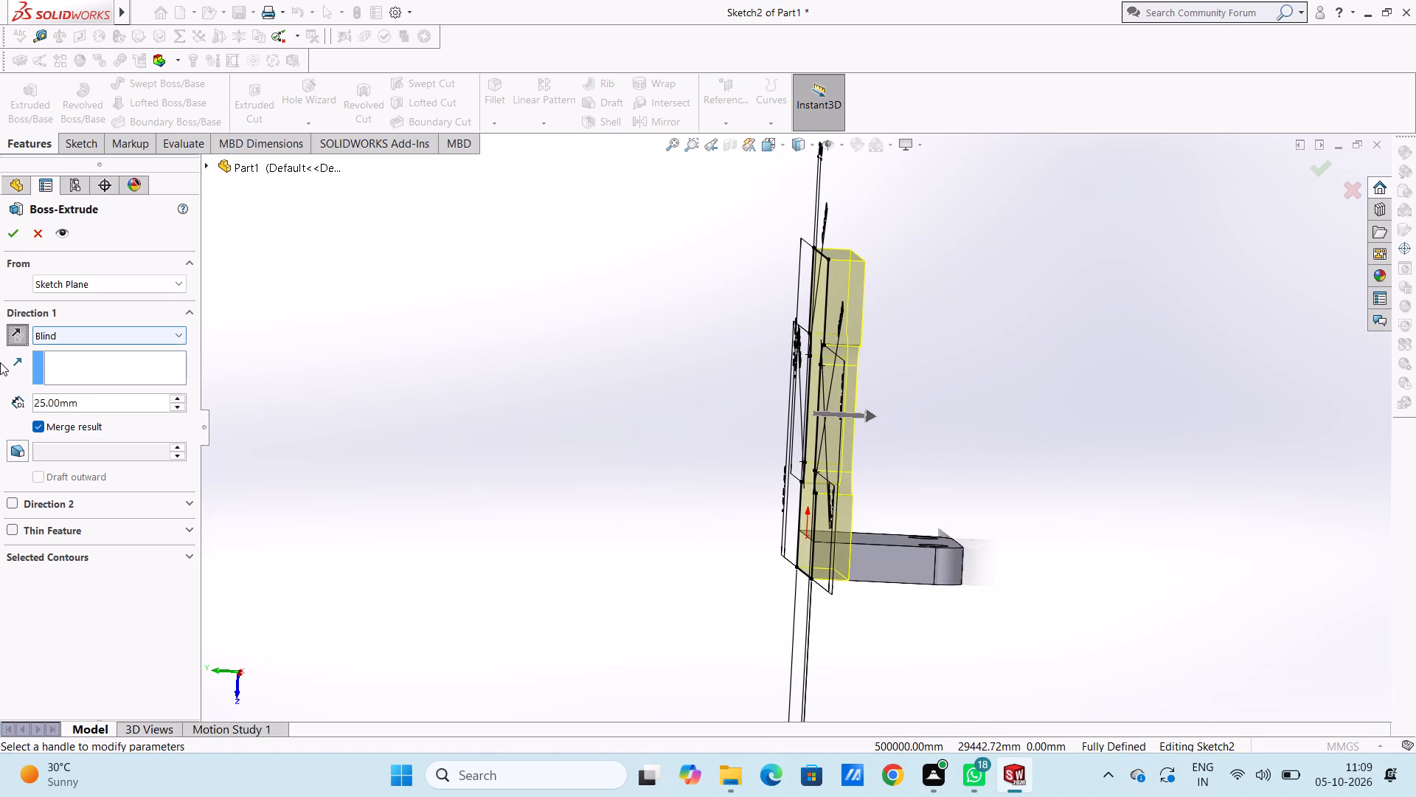
pyautogui.click(13, 236)
pyautogui.click(313, 356)
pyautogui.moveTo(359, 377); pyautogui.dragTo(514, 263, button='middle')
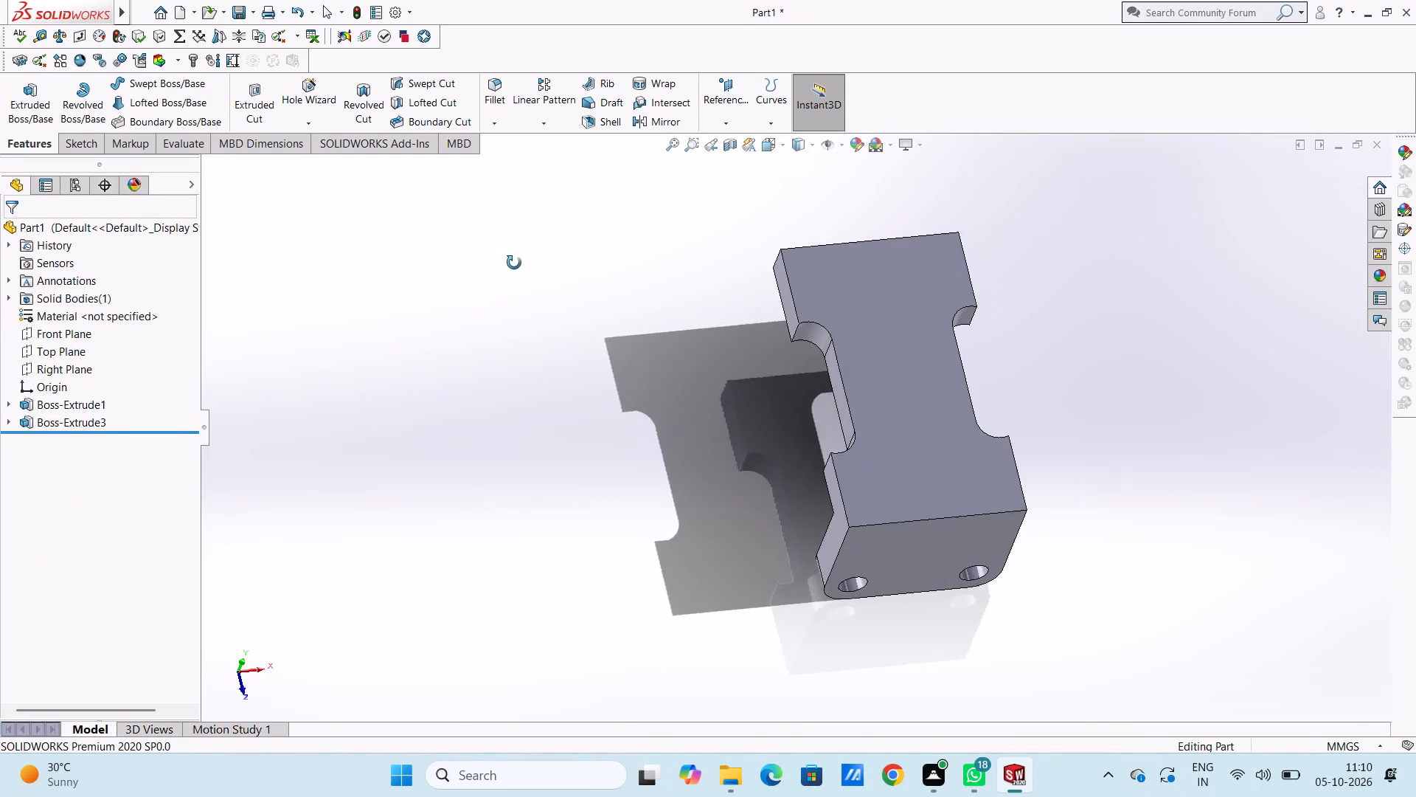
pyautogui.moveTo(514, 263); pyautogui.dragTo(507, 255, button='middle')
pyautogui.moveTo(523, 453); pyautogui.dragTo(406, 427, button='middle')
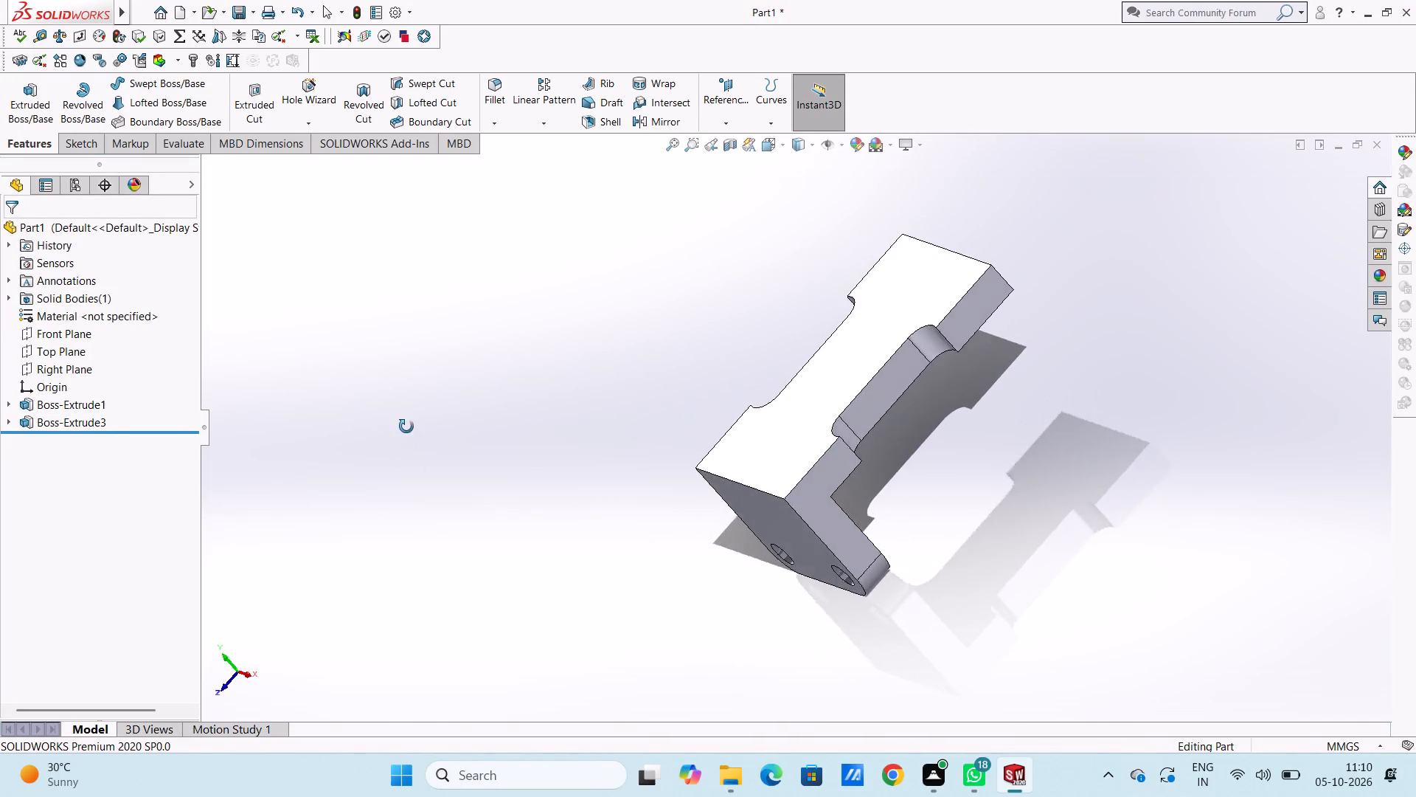
# Examine the notched section and the holed plate from several angles to check the merged extrusion.
pyautogui.moveTo(406, 427); pyautogui.dragTo(502, 564, button='middle')
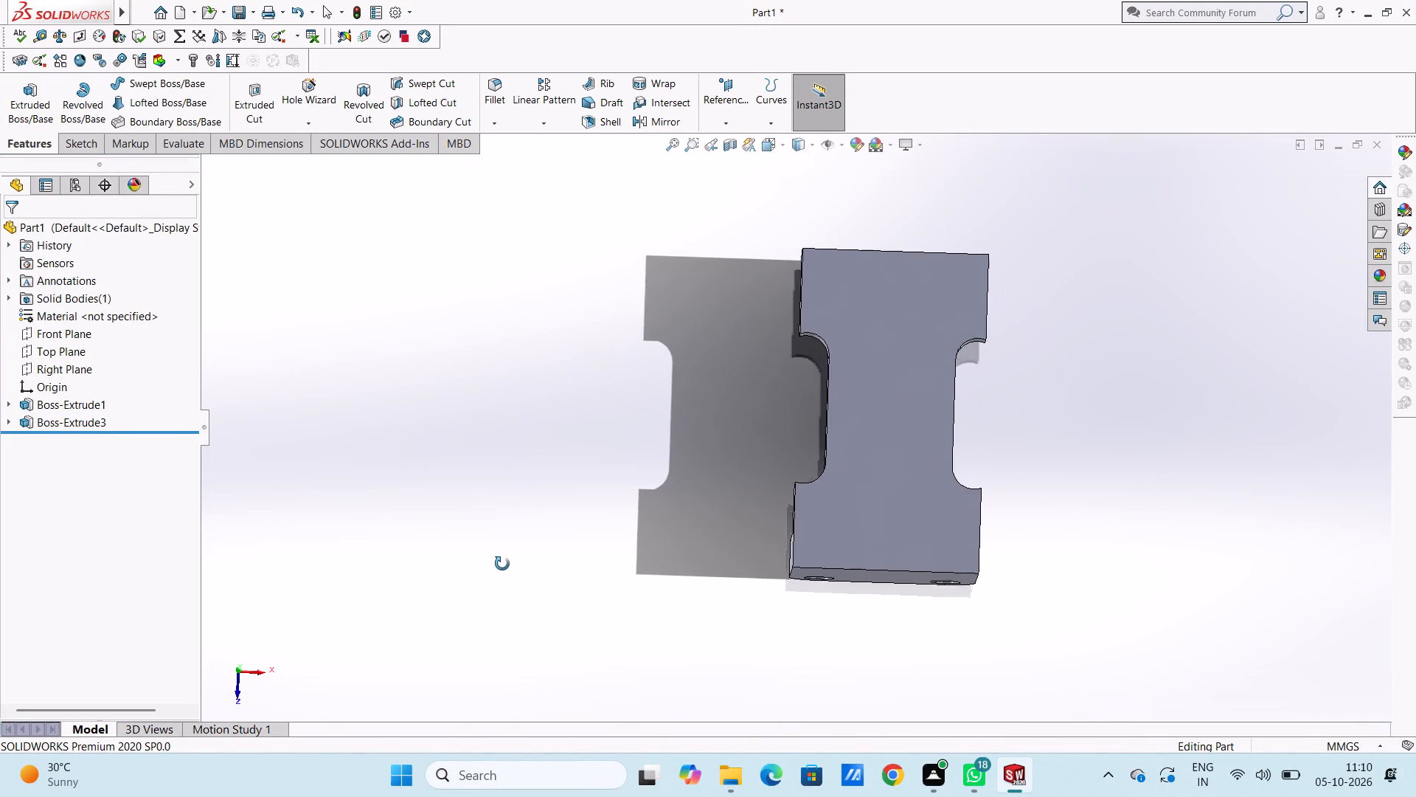
pyautogui.moveTo(502, 564); pyautogui.dragTo(451, 486, button='middle')
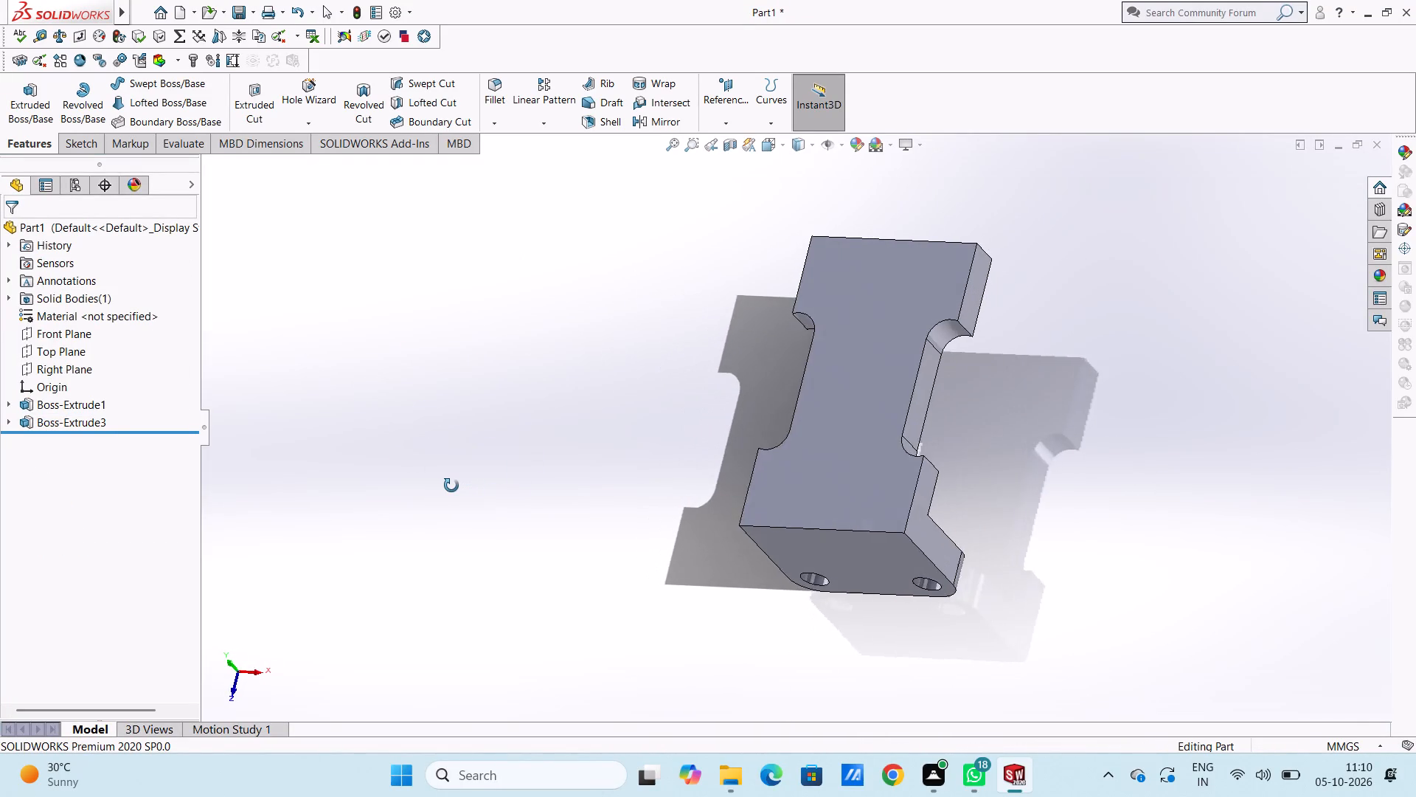
pyautogui.moveTo(451, 486); pyautogui.dragTo(443, 489, button='middle')
pyautogui.scroll(-1, 490, 552)
pyautogui.moveTo(516, 560); pyautogui.dragTo(508, 504, button='middle')
pyautogui.scroll(-1, 499, 514)
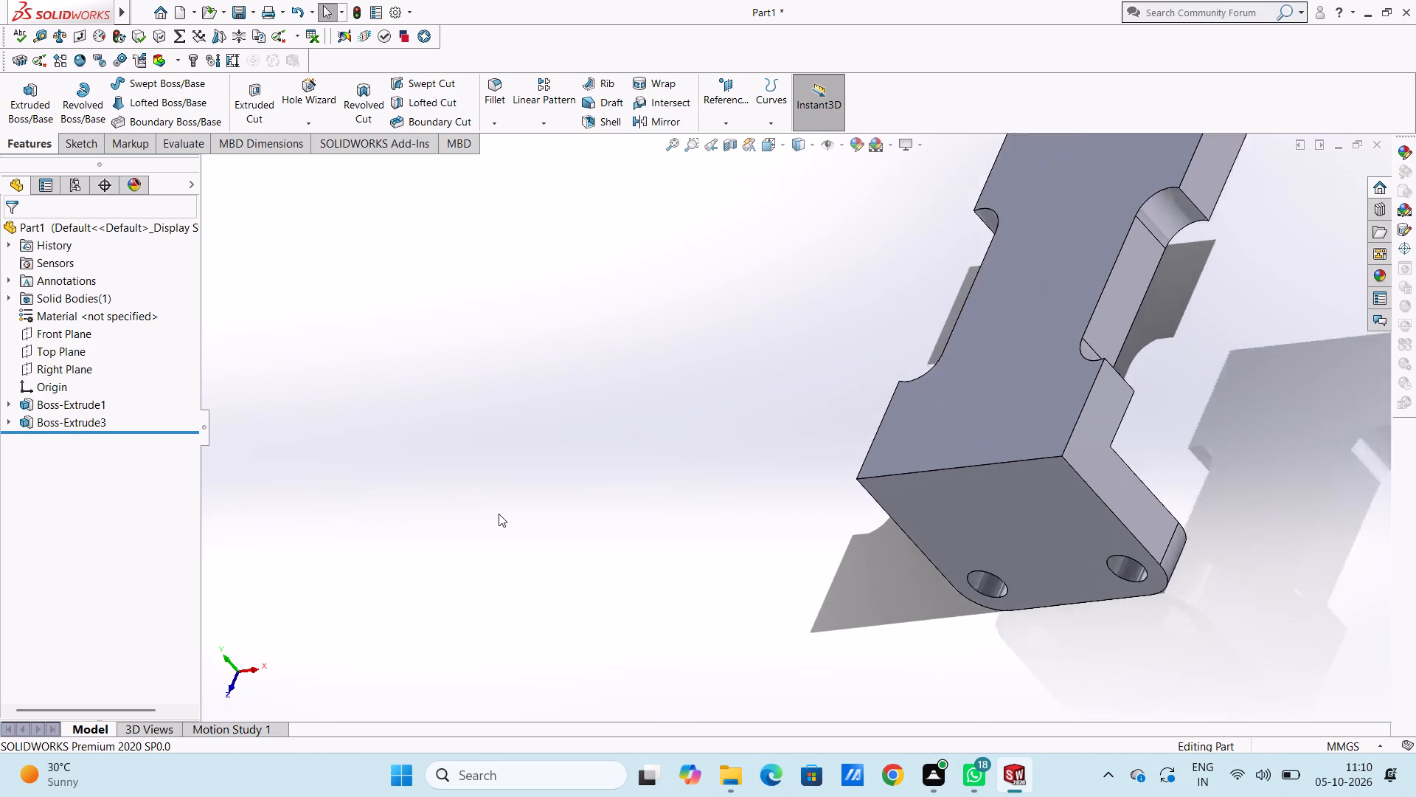
pyautogui.scroll(-1, 499, 514)
pyautogui.scroll(3, 499, 514)
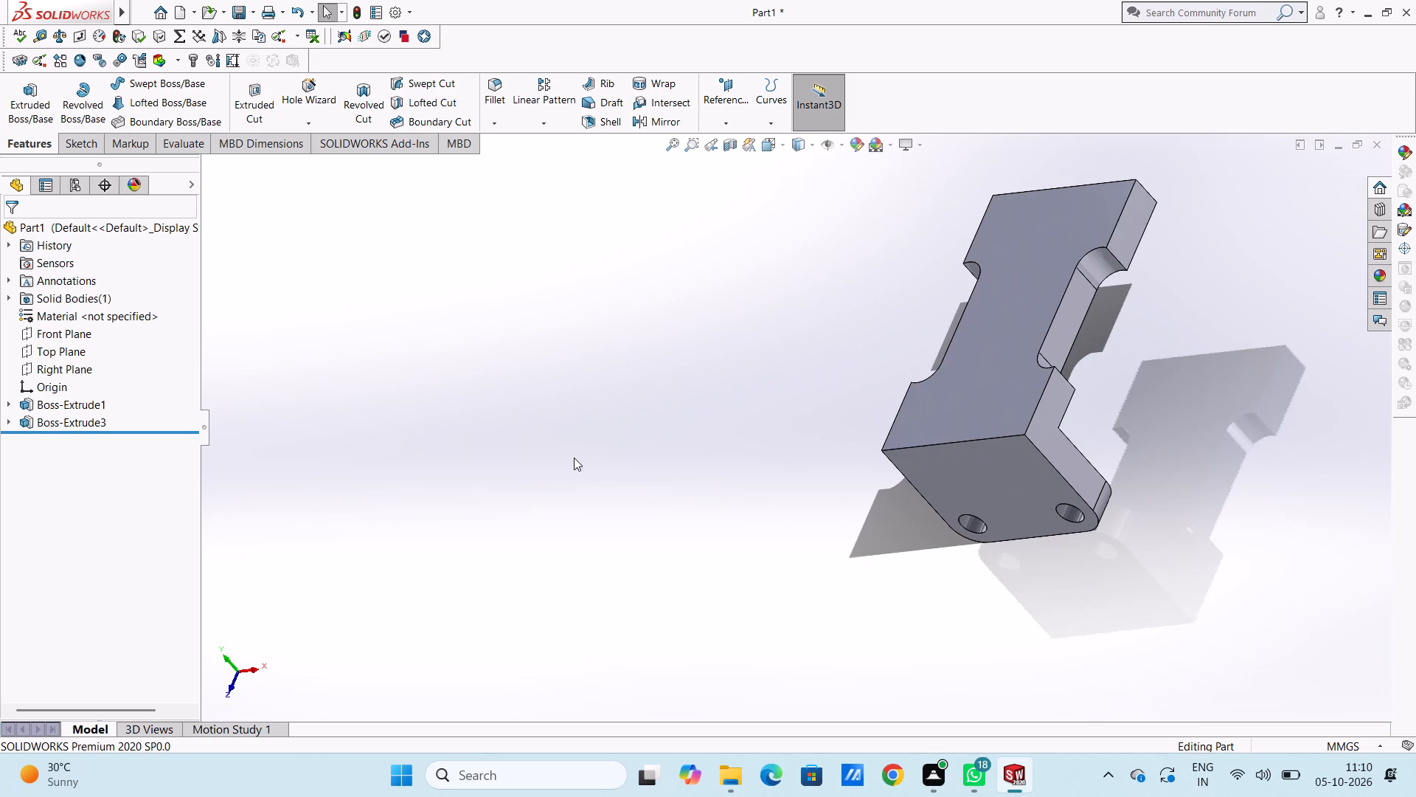
pyautogui.scroll(2, 575, 455)
pyautogui.moveTo(608, 474); pyautogui.dragTo(650, 378, button='middle')
pyautogui.moveTo(690, 527); pyautogui.dragTo(688, 527, button='middle')
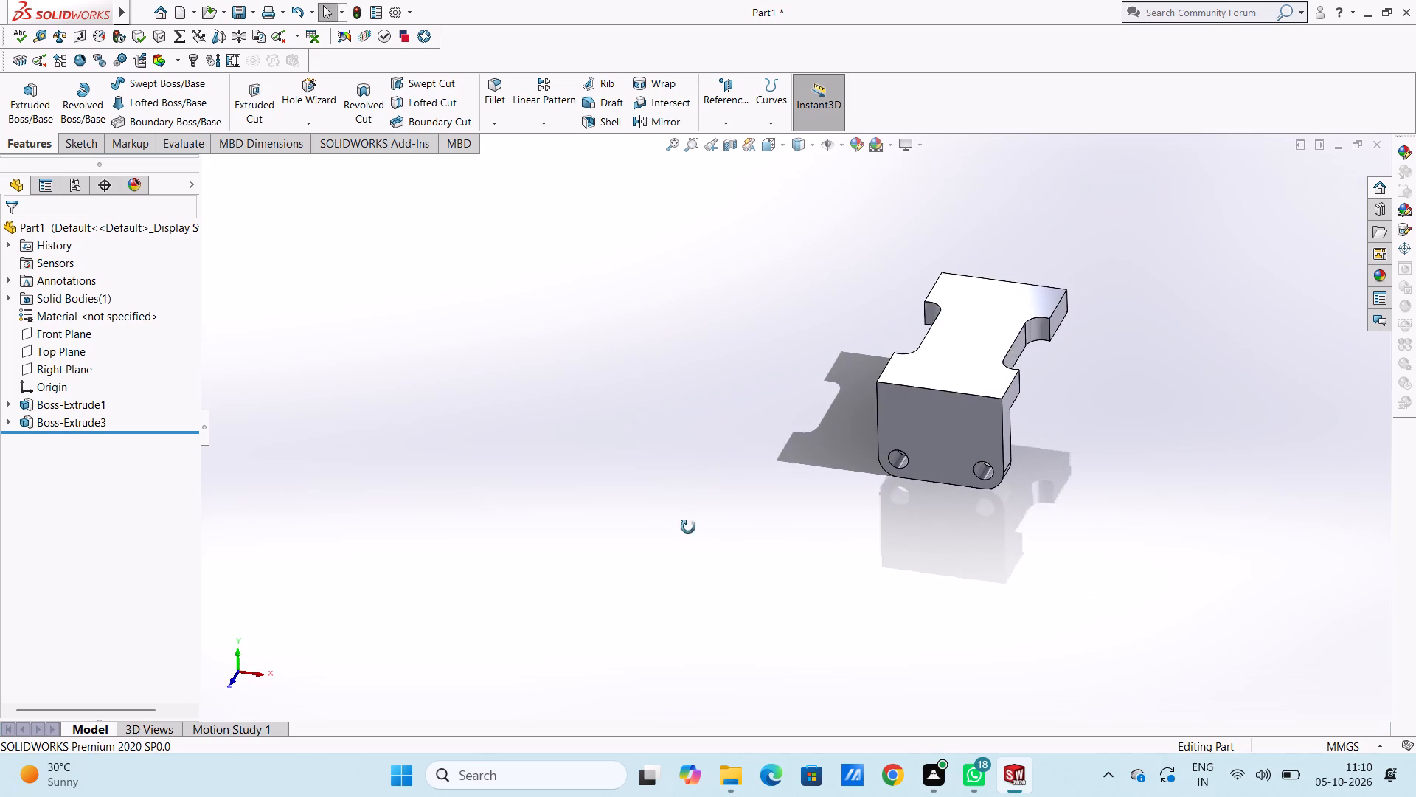
pyautogui.moveTo(688, 527); pyautogui.dragTo(617, 491, button='middle')
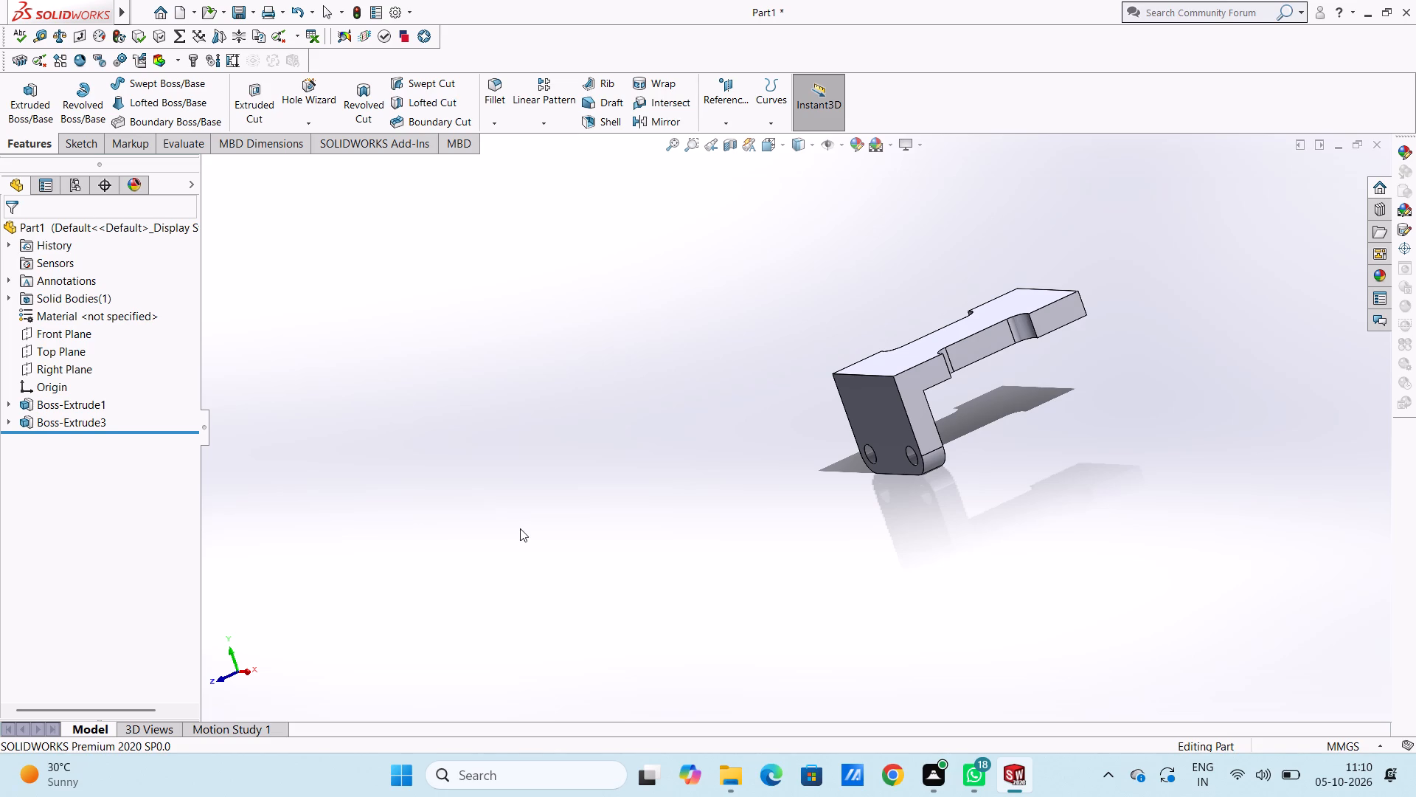
pyautogui.moveTo(549, 443); pyautogui.dragTo(667, 489, button='middle')
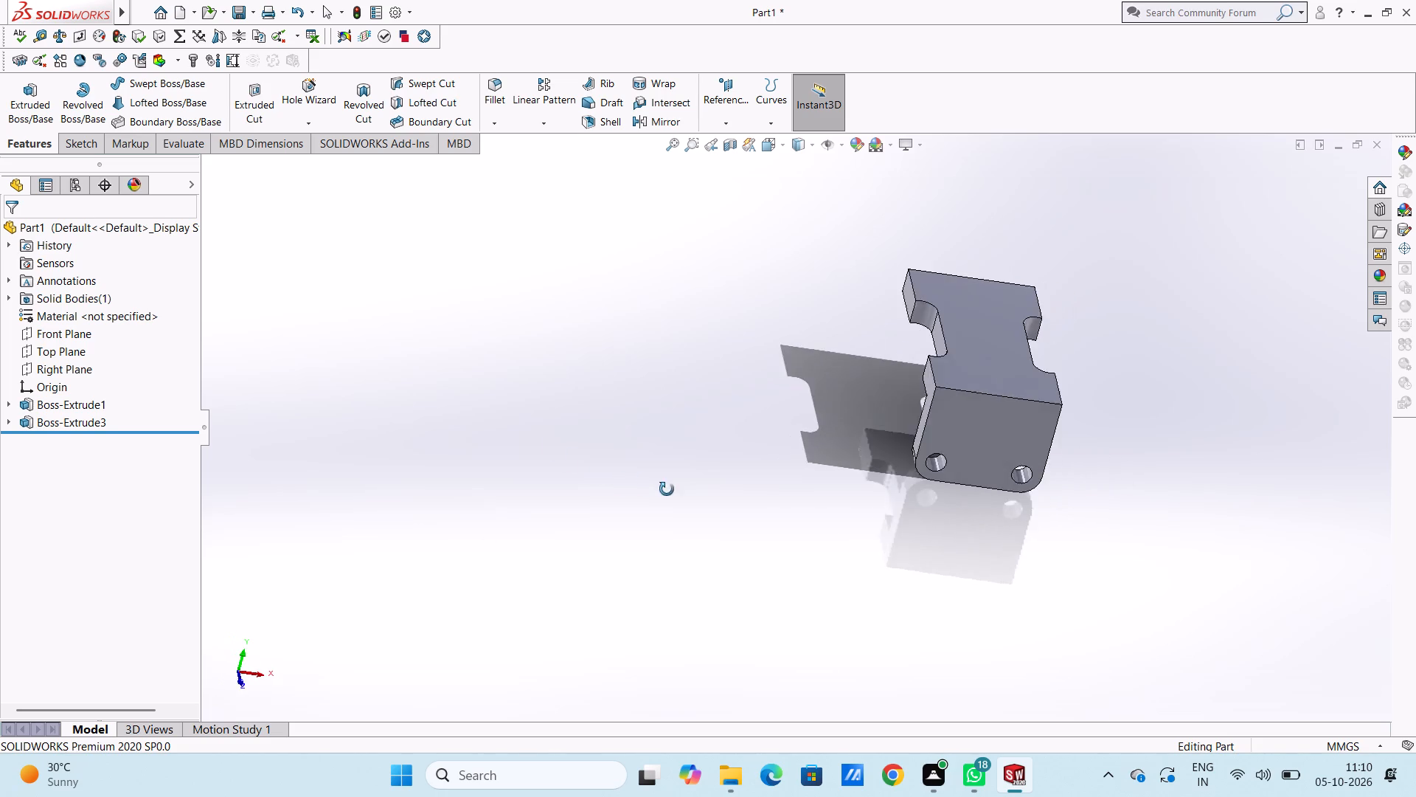
pyautogui.moveTo(667, 489); pyautogui.dragTo(591, 466, button='middle')
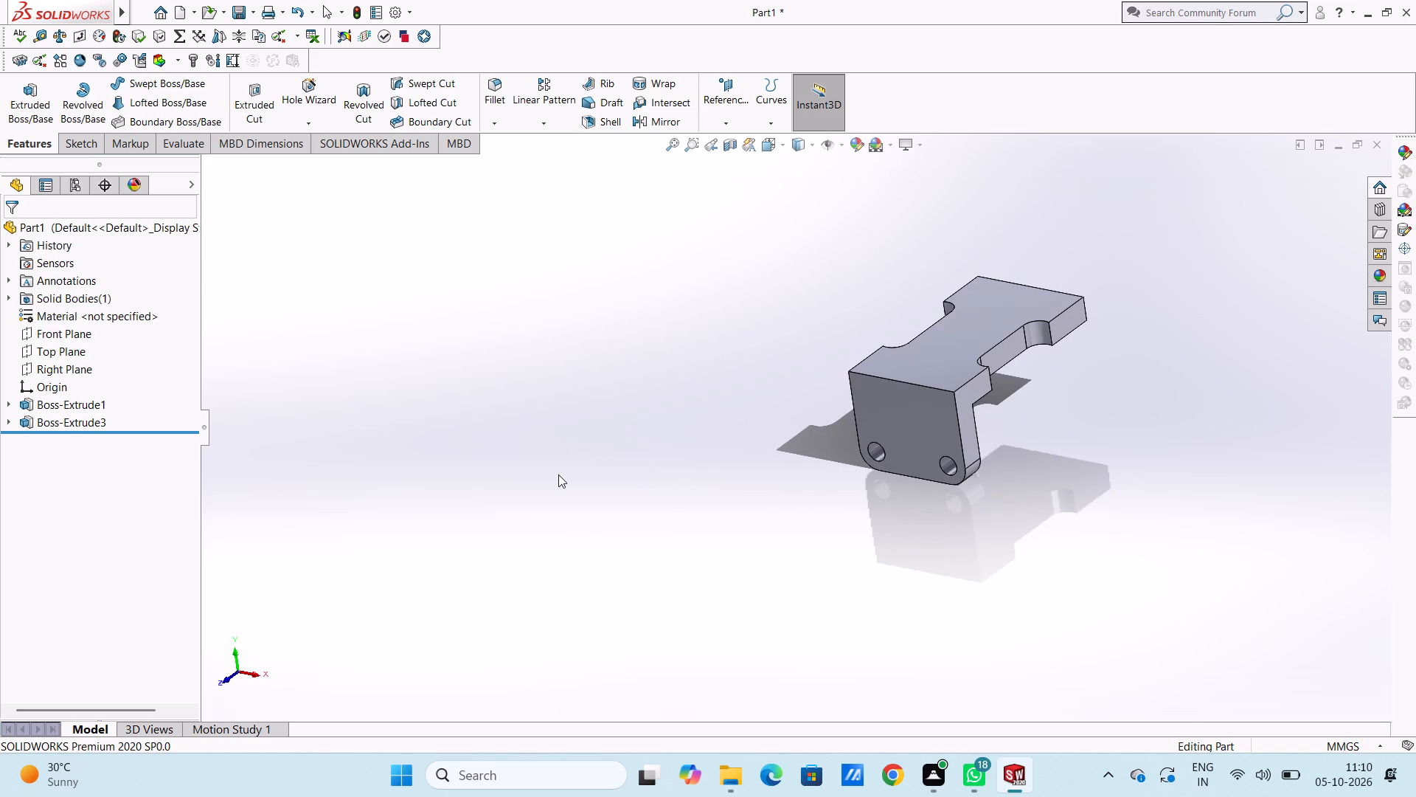
# Sketch a 97.5 mm high, 125 mm wide rectangle on the notched section's free end face, rising from the face's lower edge.
pyautogui.hotkey('ctrl', '1')
pyautogui.hotkey('ctrl', '2')
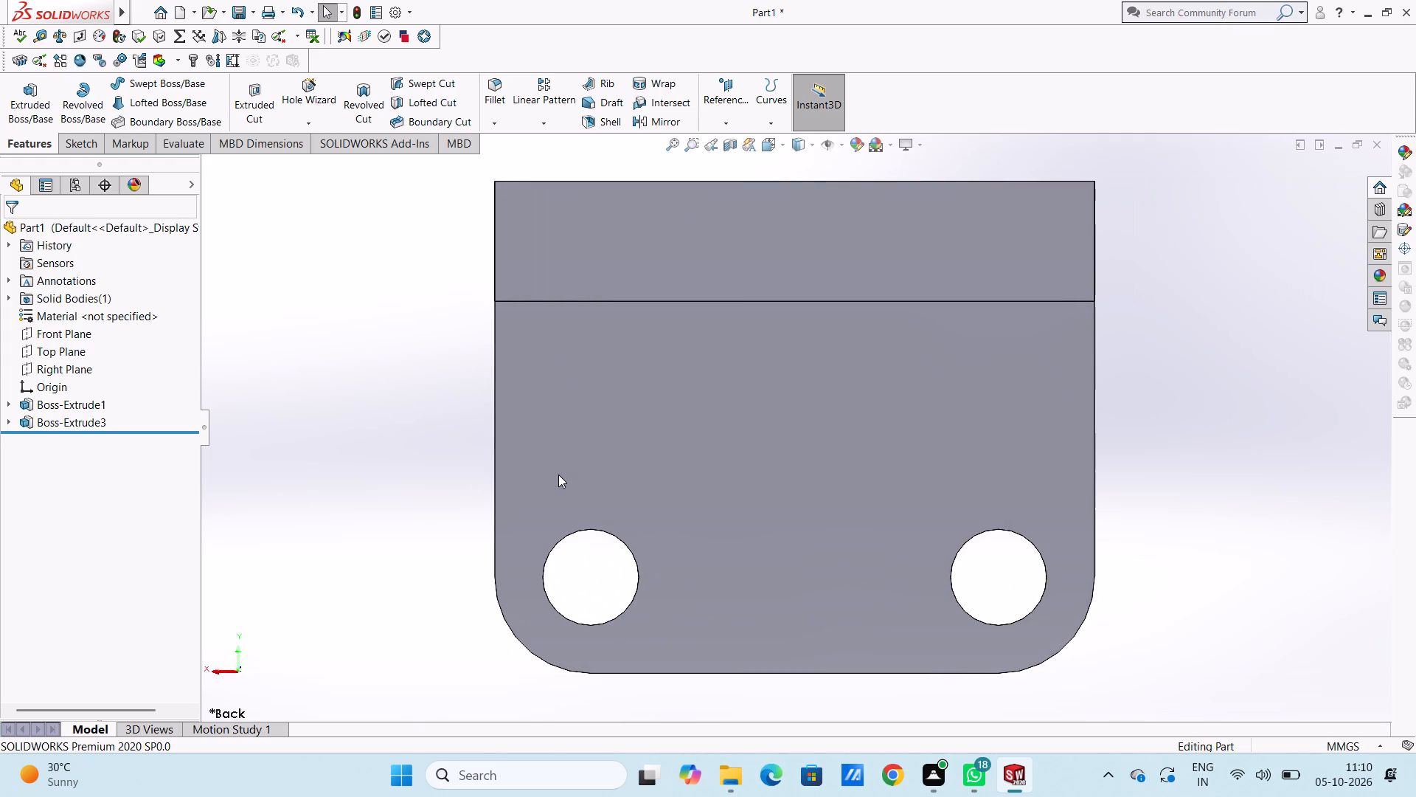
pyautogui.scroll(5, 558, 475)
pyautogui.moveTo(541, 427); pyautogui.dragTo(560, 475, button='middle')
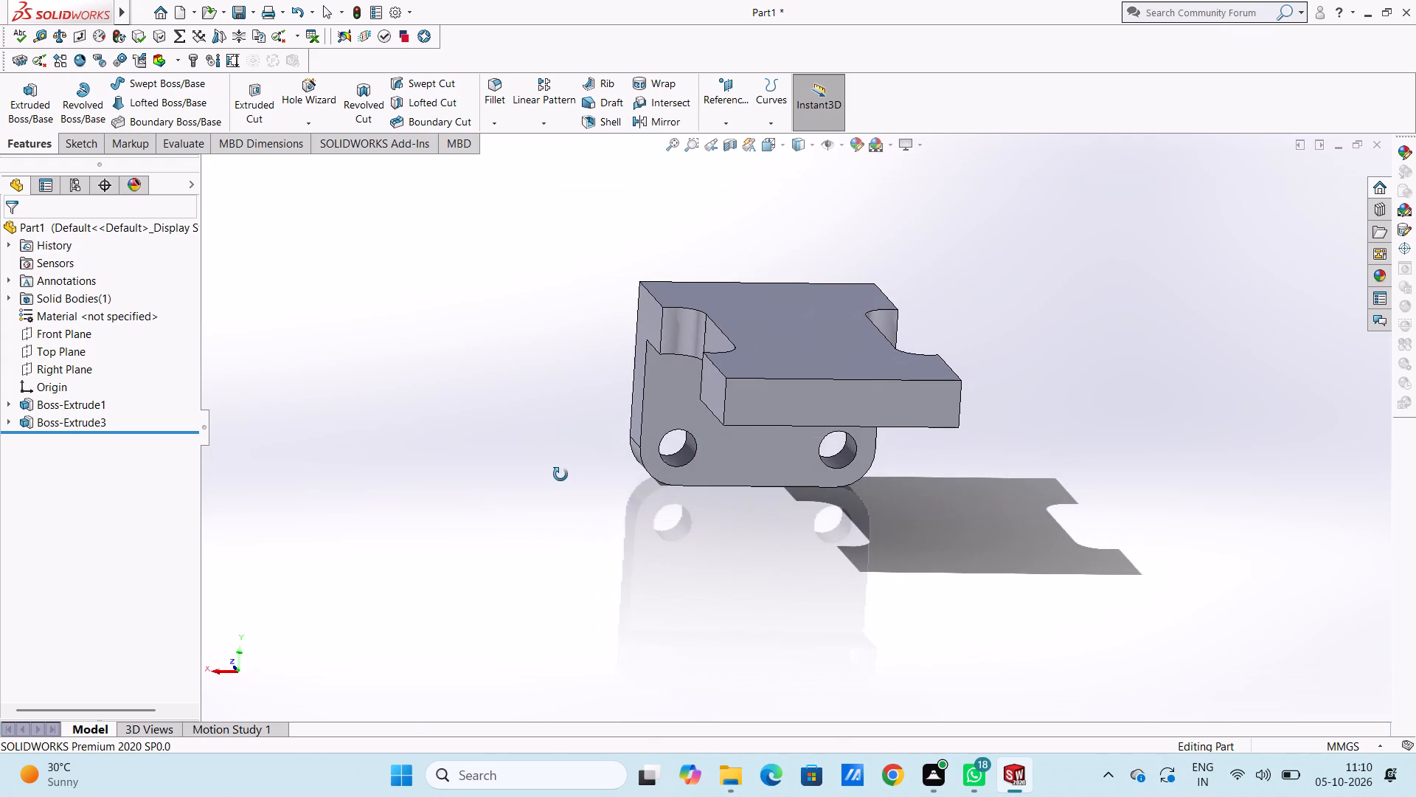
pyautogui.moveTo(560, 475); pyautogui.dragTo(549, 466, button='middle')
pyautogui.click(751, 390)
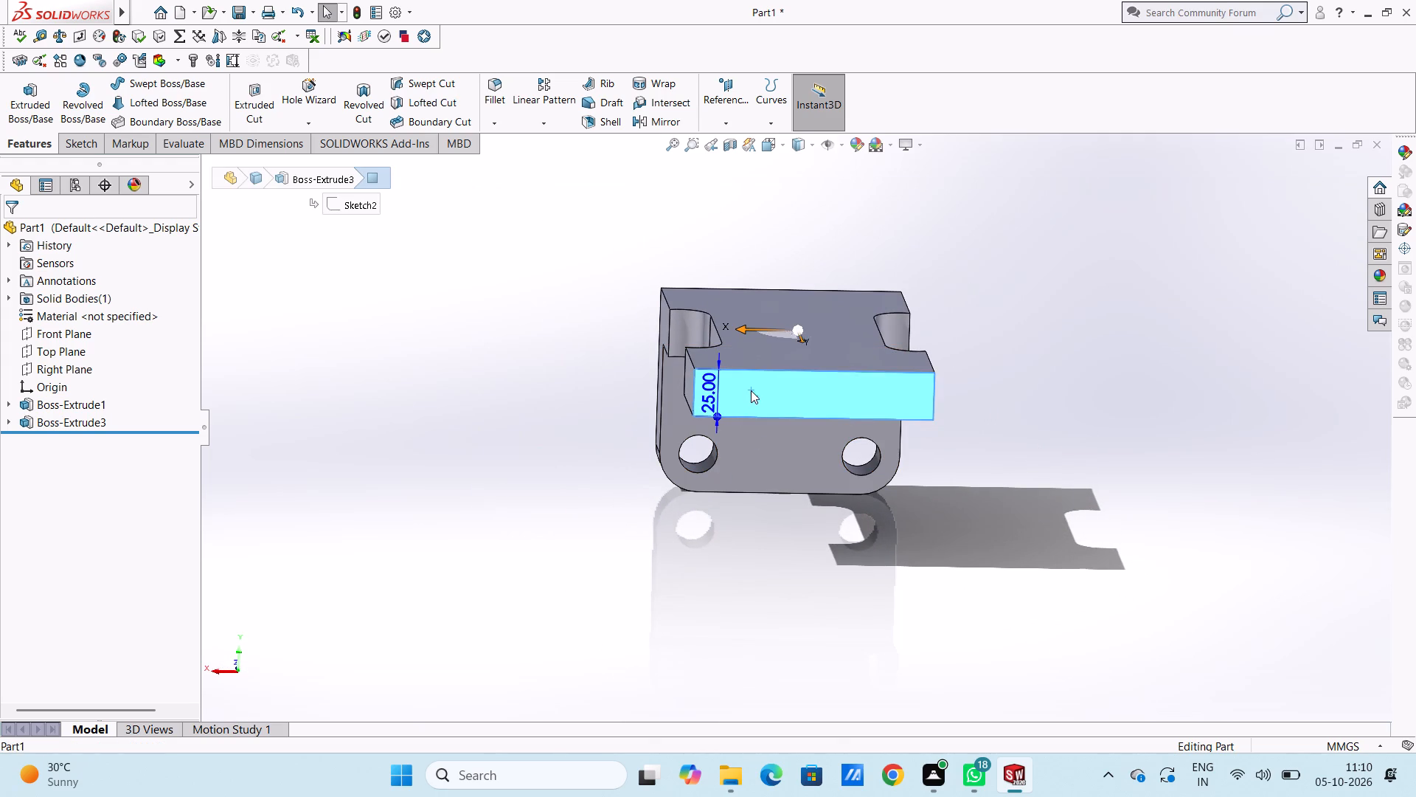
pyautogui.click(813, 347)
pyautogui.click(572, 382)
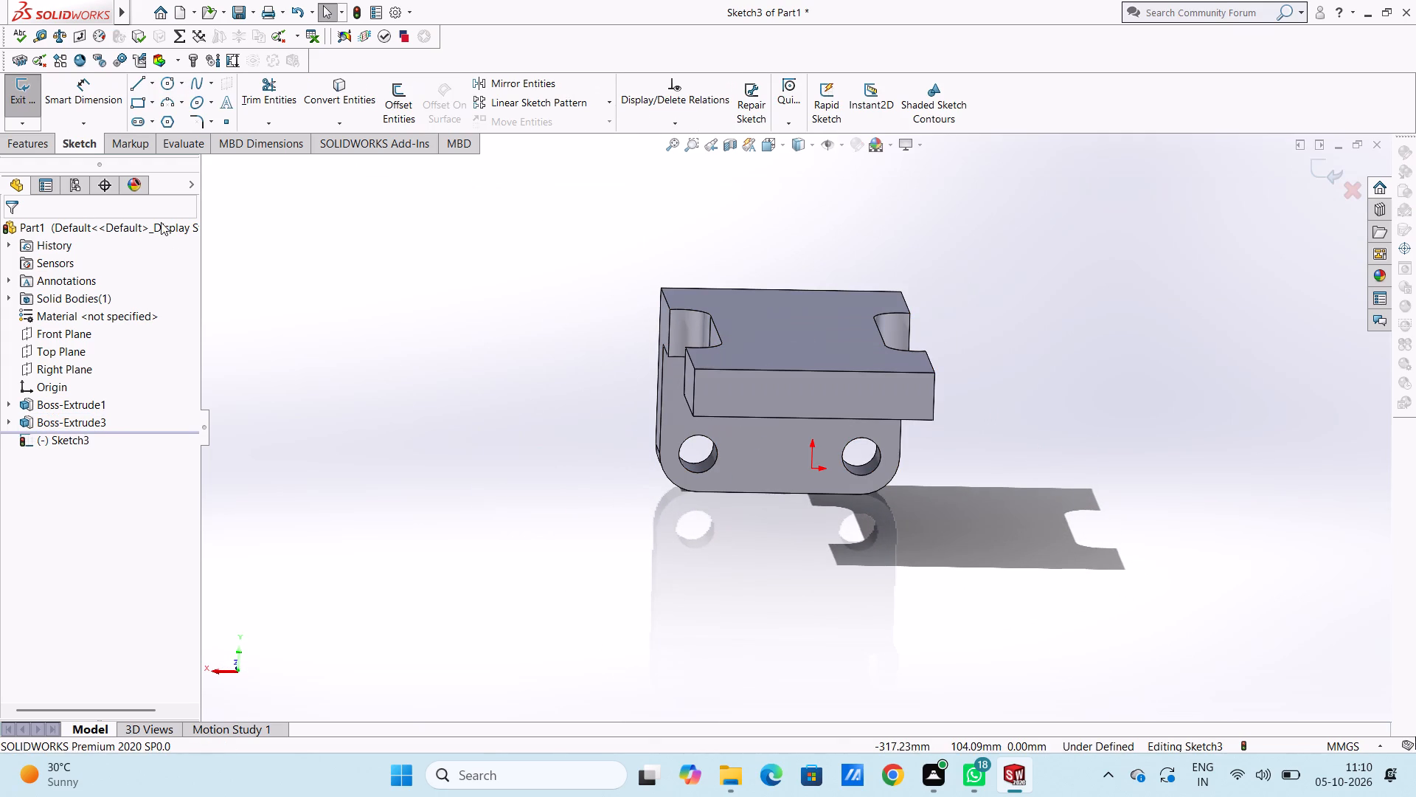
pyautogui.click(144, 98)
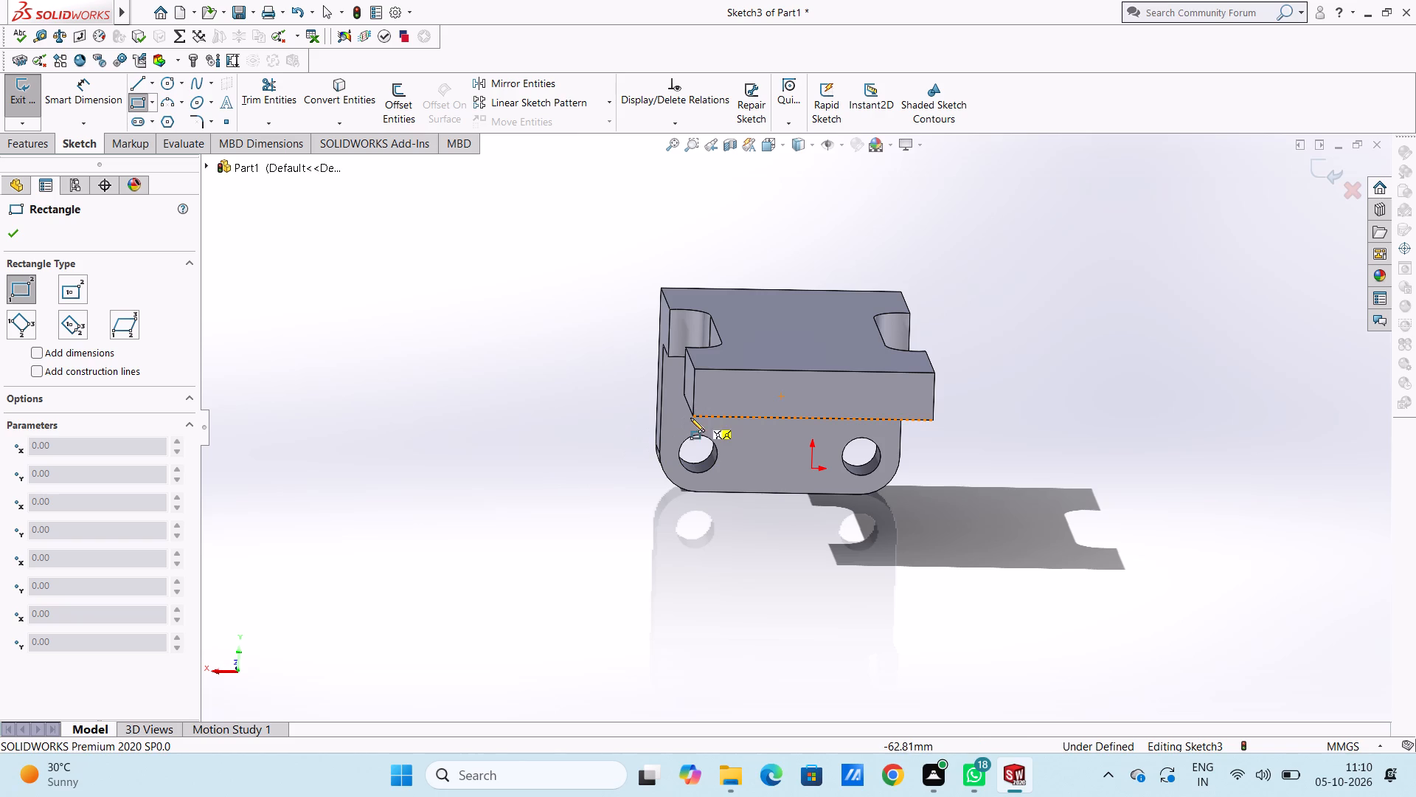
pyautogui.click(693, 416)
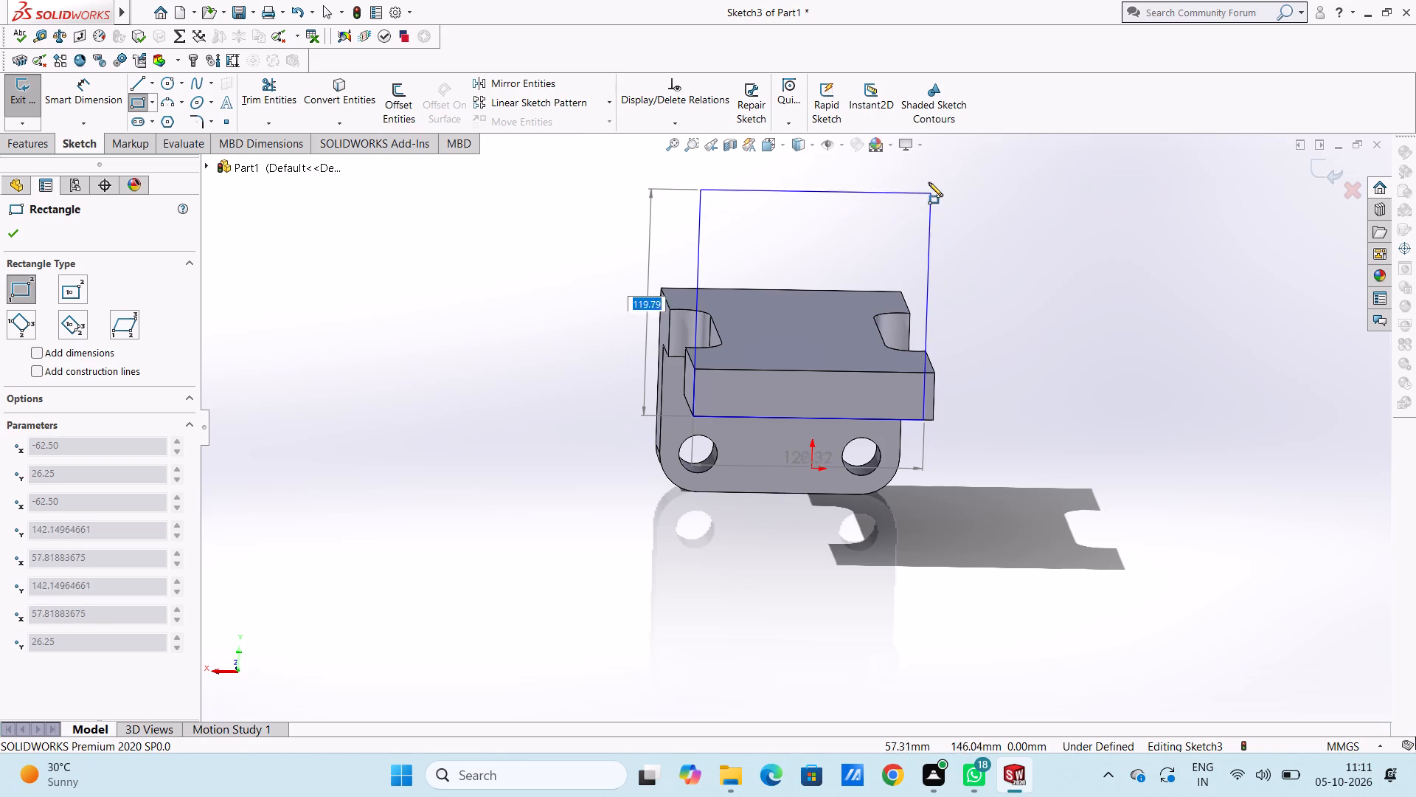
pyautogui.write('97.5')
pyautogui.press('Return')
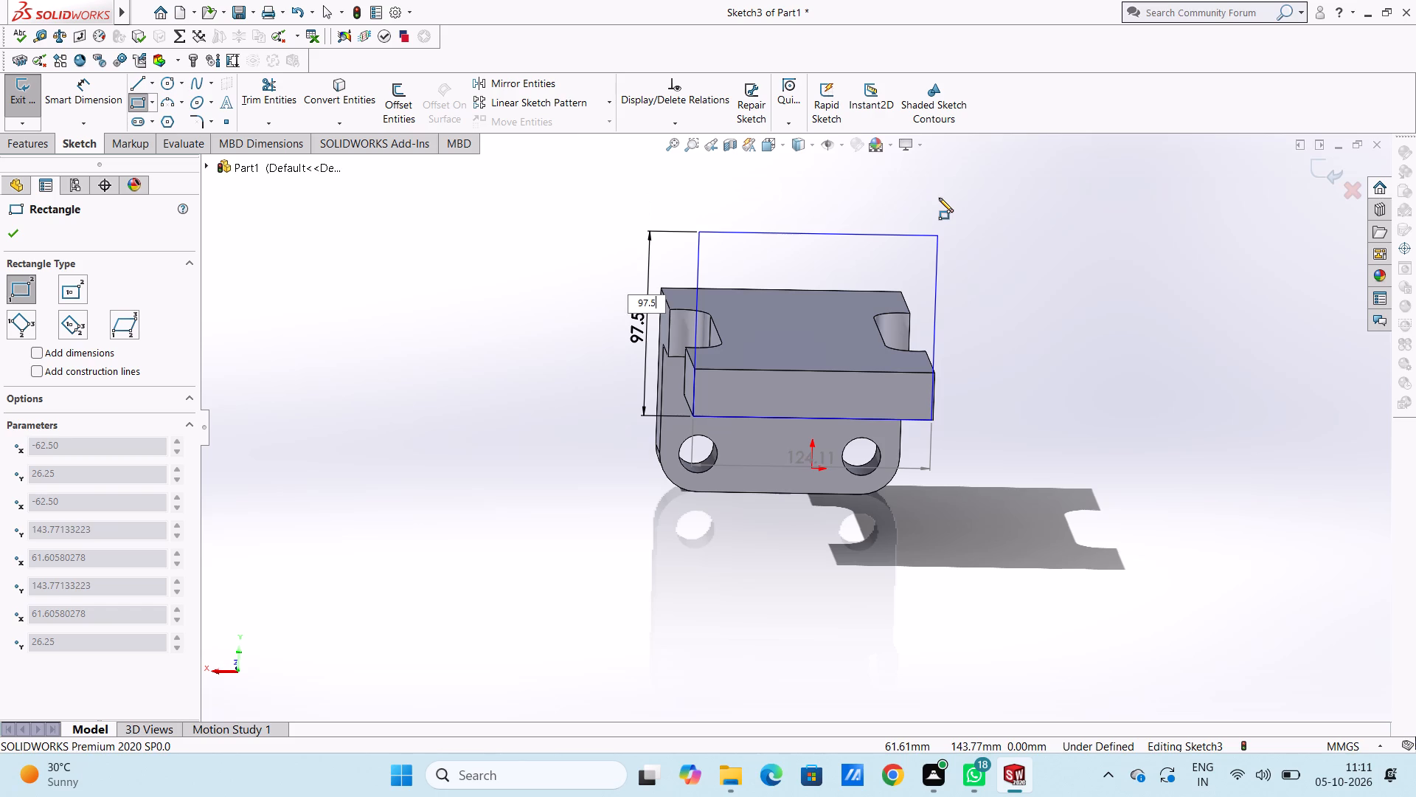
pyautogui.click(931, 422)
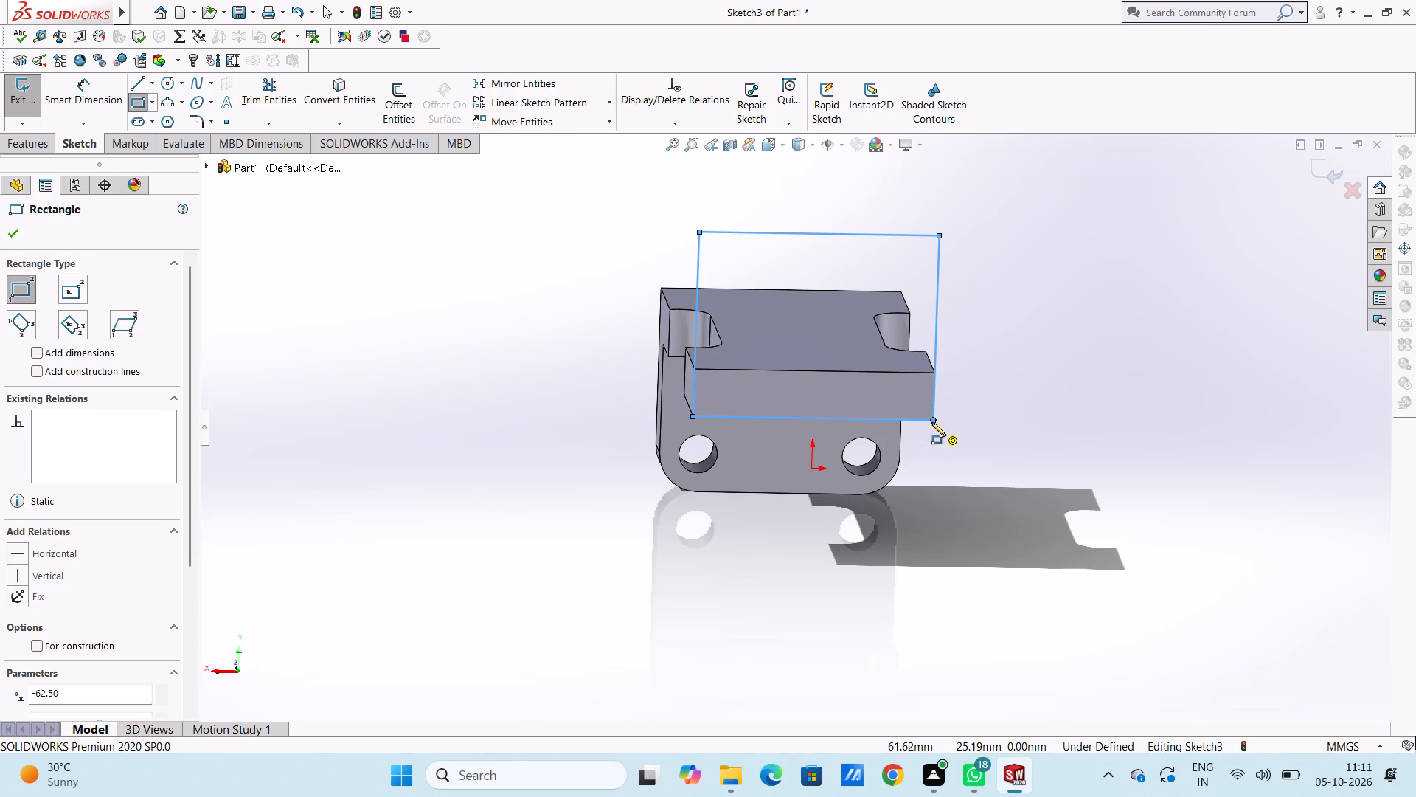
pyautogui.press('Escape')
pyautogui.press('Escape')
pyautogui.press('Escape')
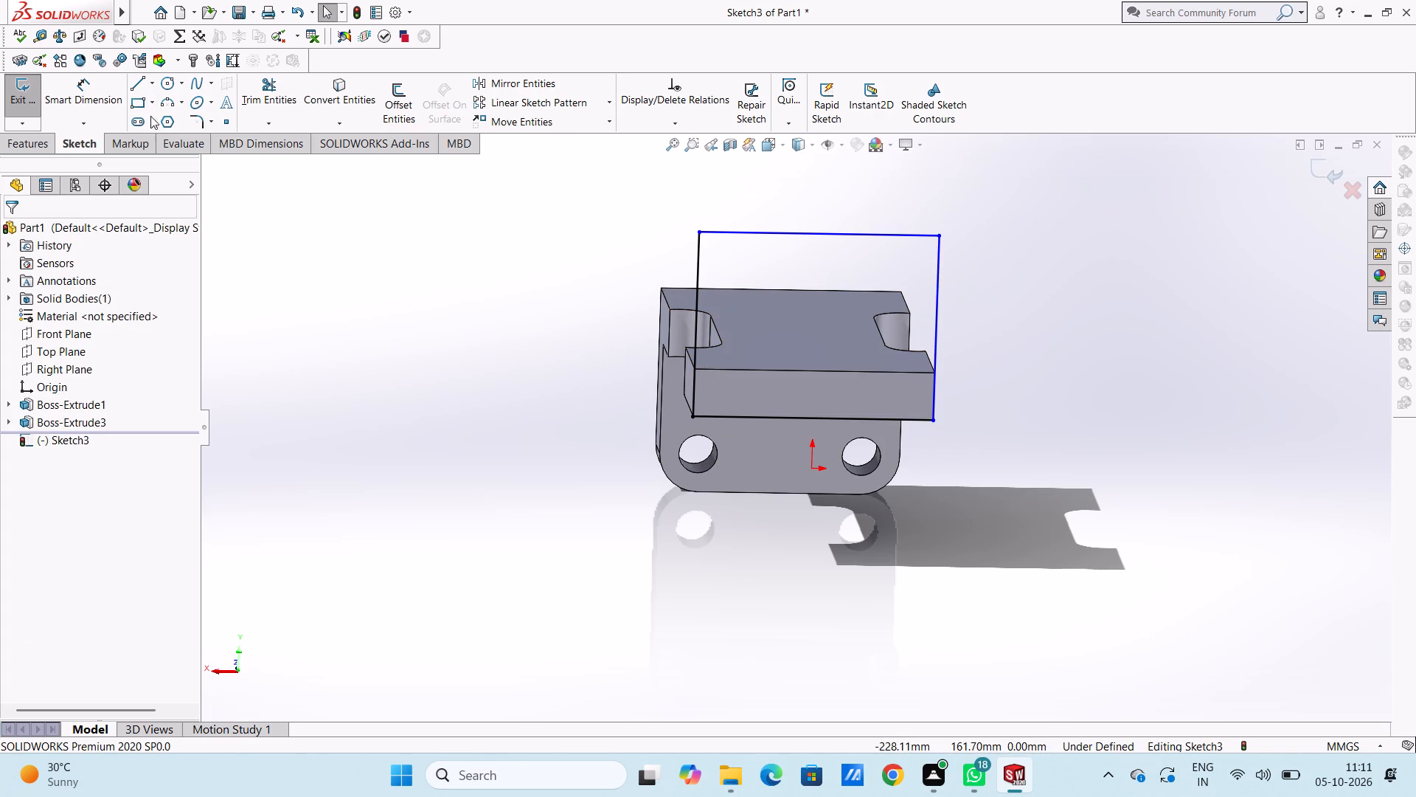
# Dimension the rectangle's height as 97.5 mm and its width as 125 mm, keeping the proposed values.
pyautogui.click(95, 91)
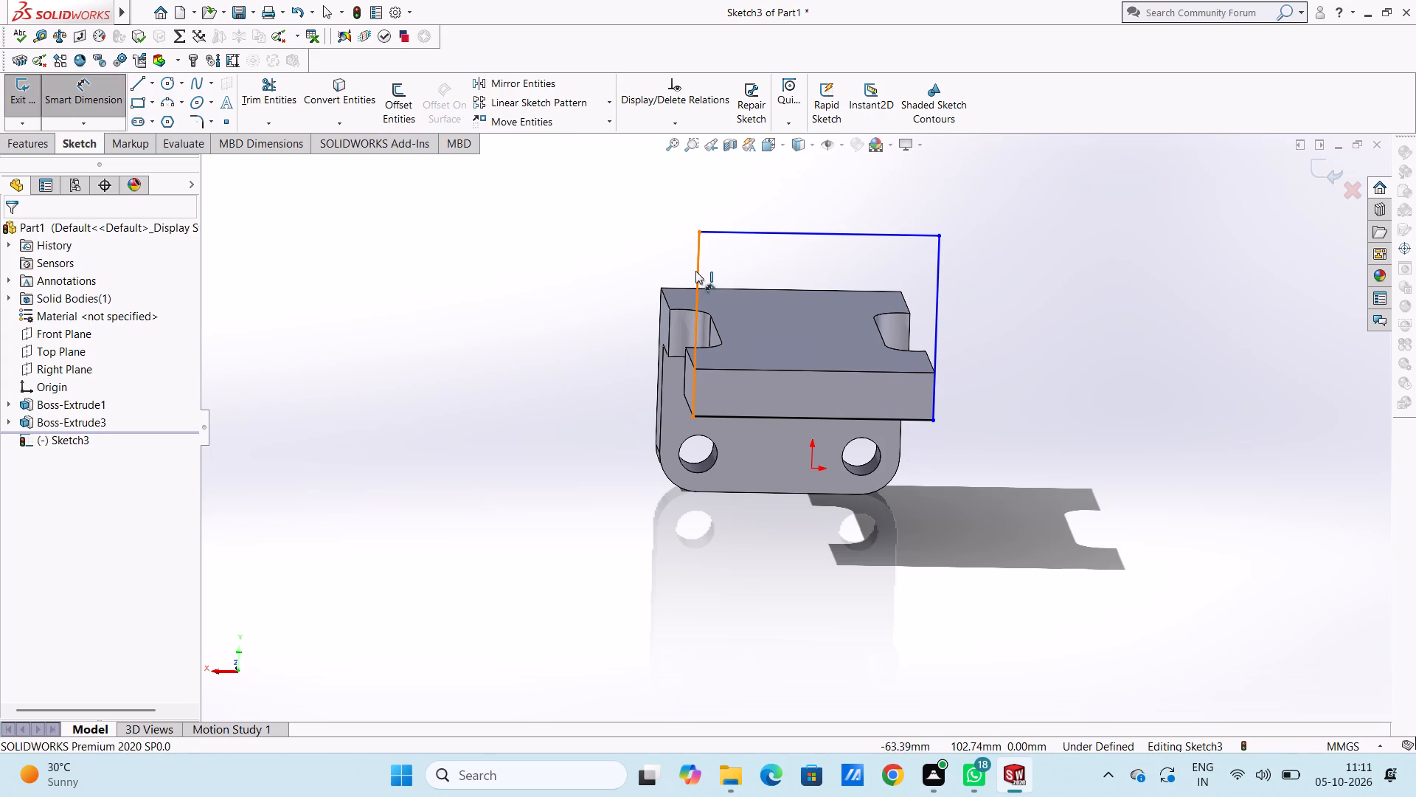
pyautogui.click(695, 273)
pyautogui.click(496, 295)
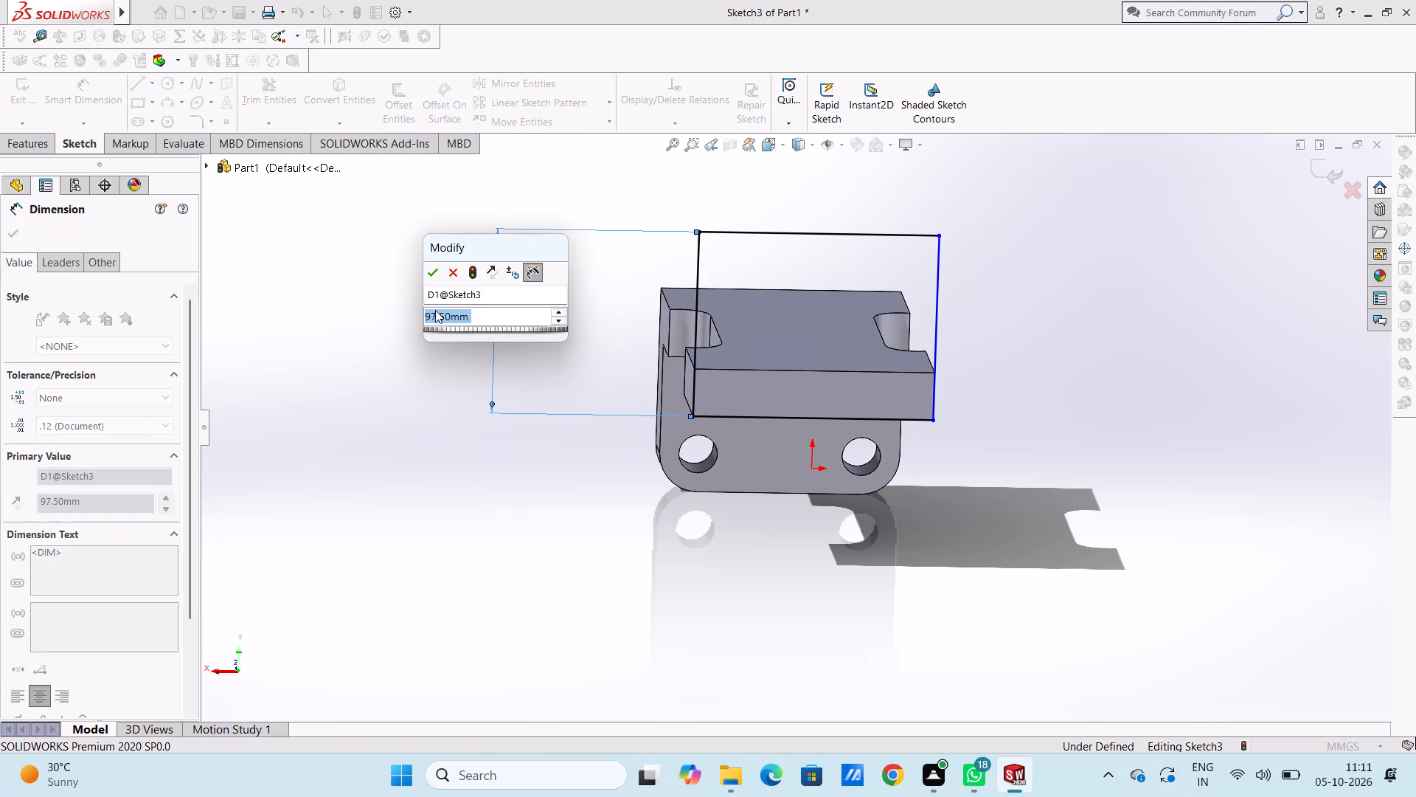
pyautogui.click(431, 277)
pyautogui.click(412, 282)
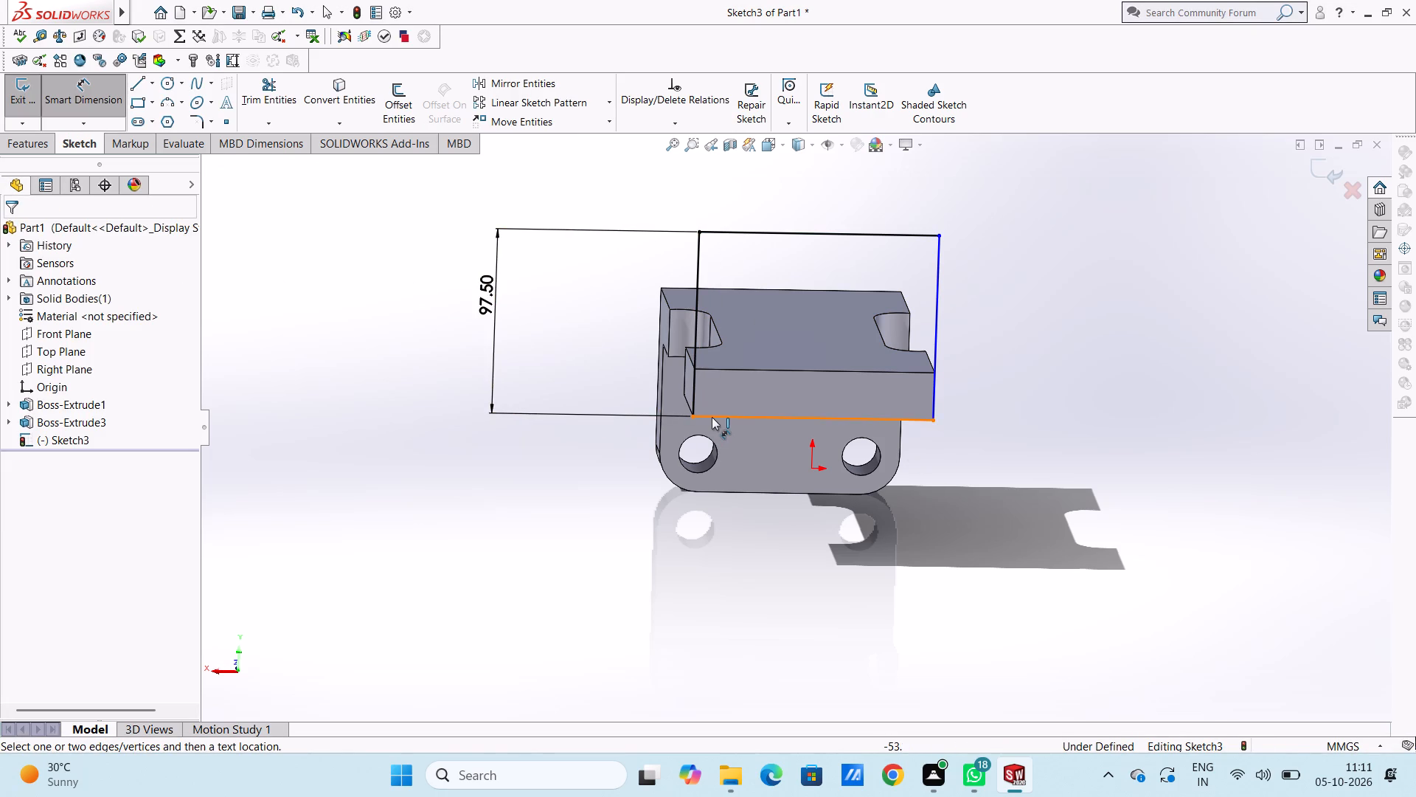
pyautogui.click(712, 417)
pyautogui.click(715, 602)
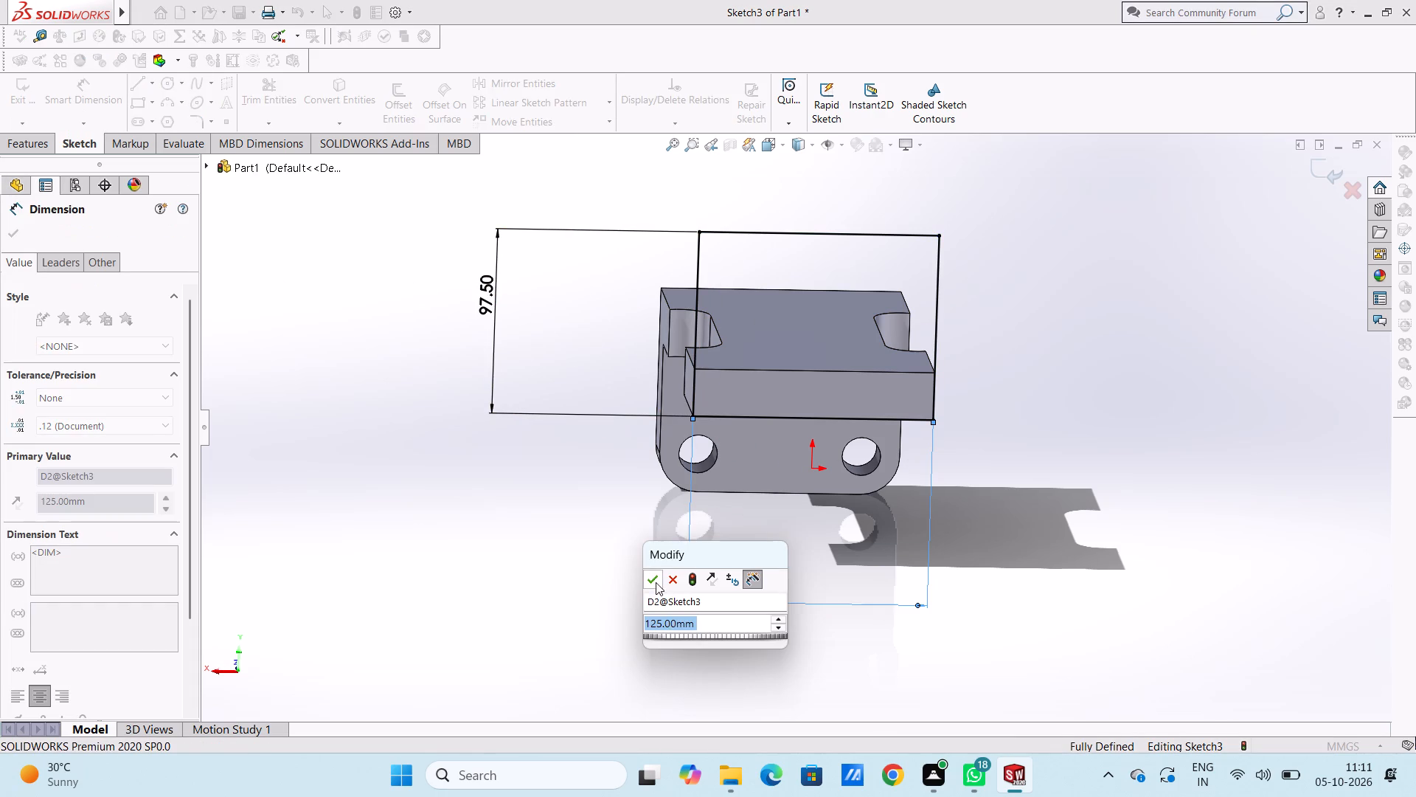
pyautogui.click(656, 577)
pyautogui.click(624, 569)
# Extrude the rectangle as a 25 mm blind boss, reversed toward the notched section and merged with it.
pyautogui.moveTo(576, 511); pyautogui.dragTo(699, 550, button='middle')
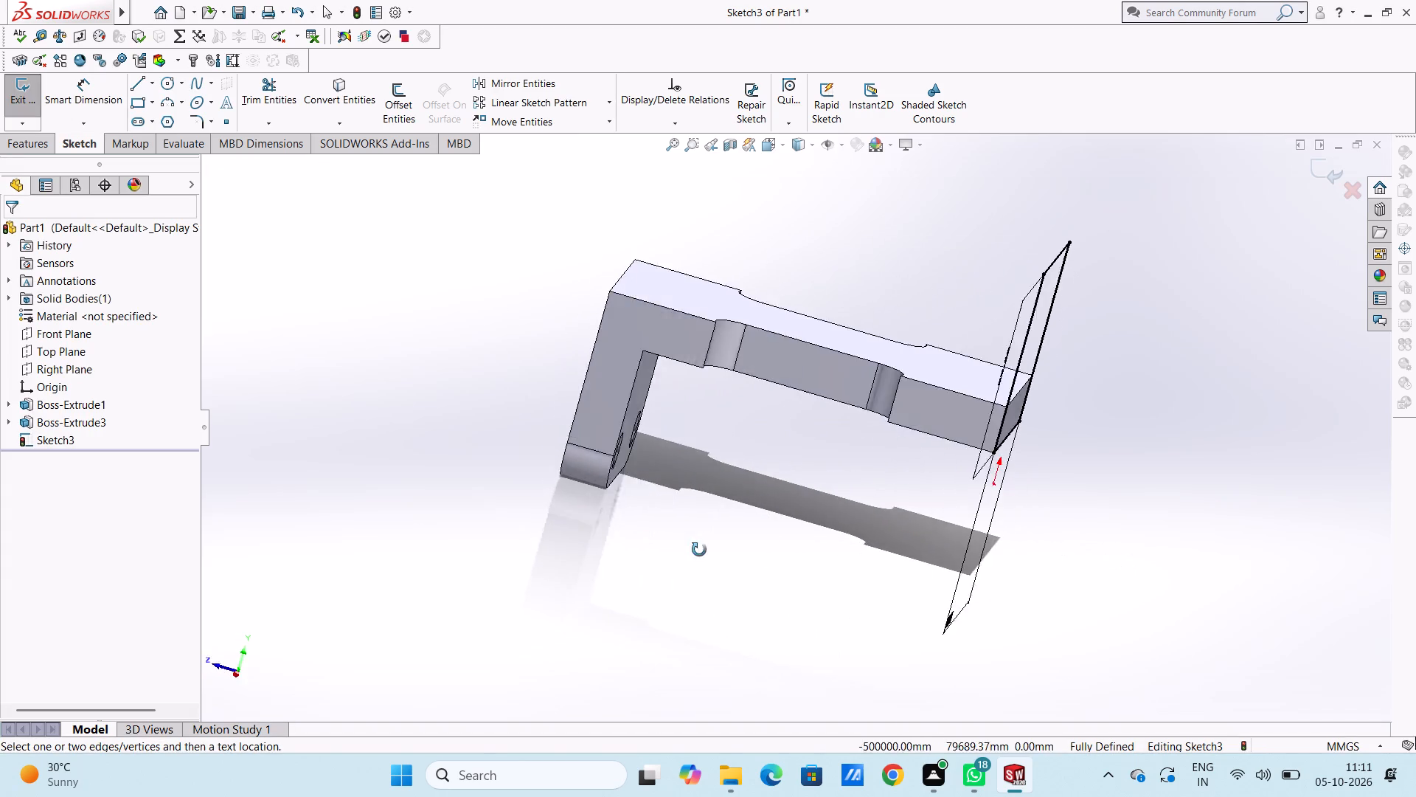
pyautogui.moveTo(699, 550); pyautogui.dragTo(671, 543, button='middle')
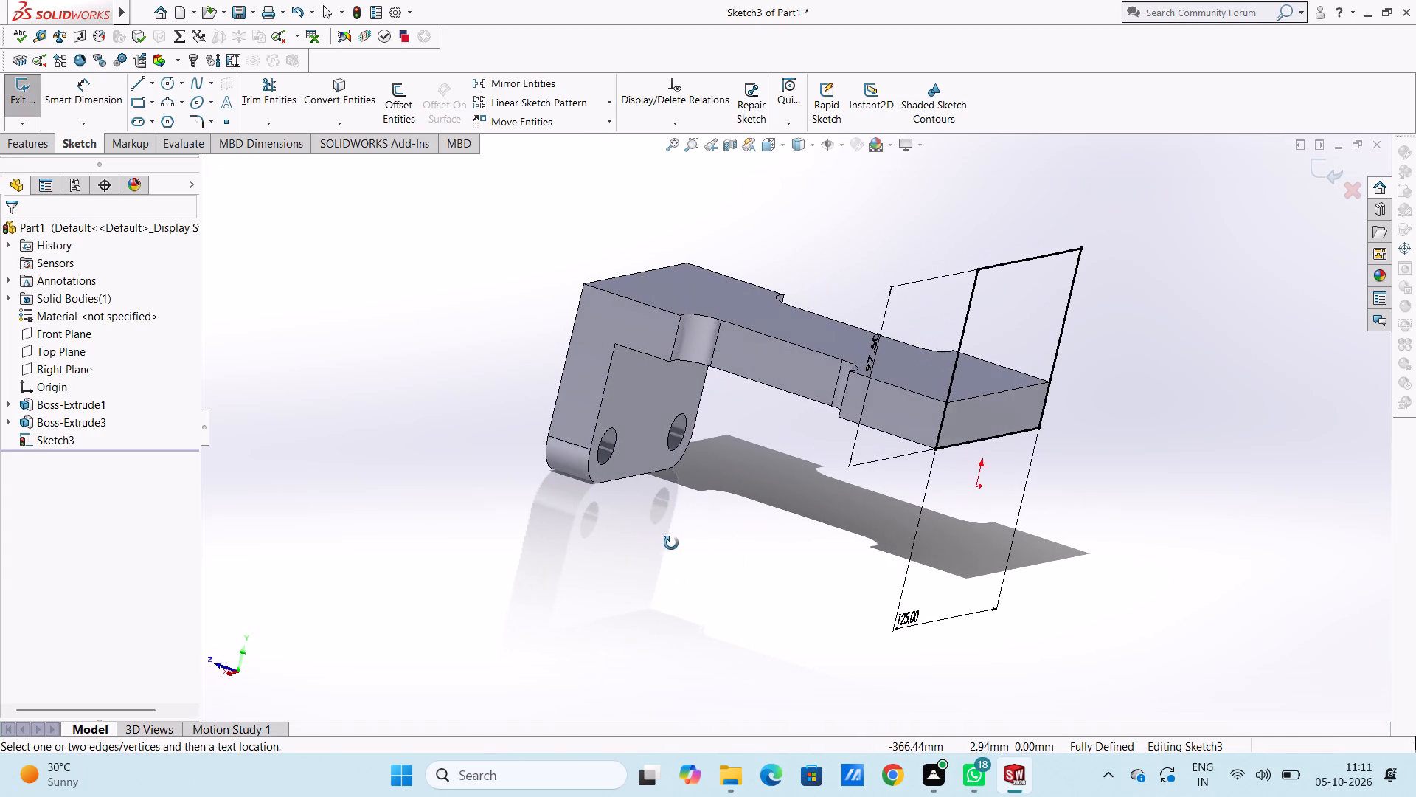
pyautogui.moveTo(671, 543); pyautogui.dragTo(654, 536, button='middle')
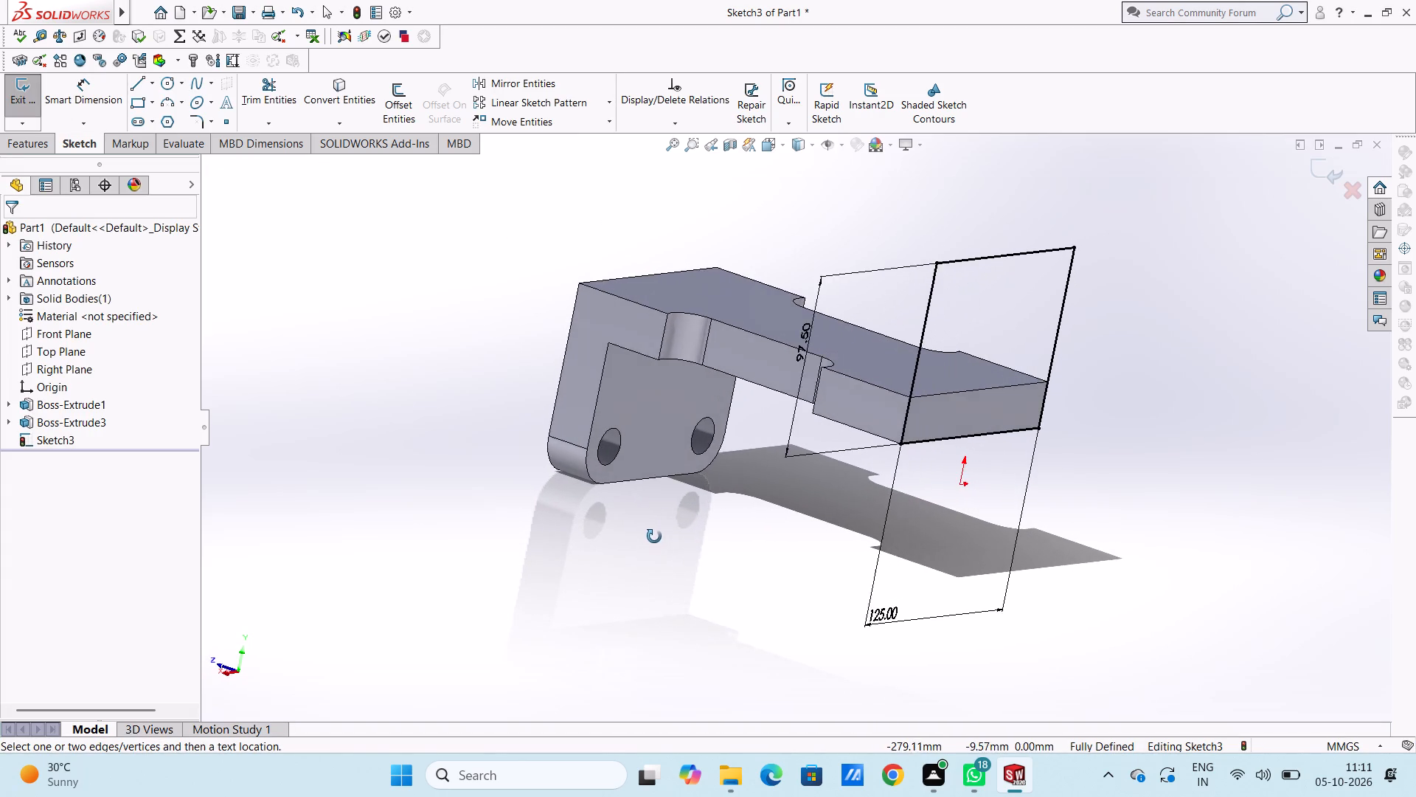
pyautogui.moveTo(654, 536); pyautogui.dragTo(674, 548, button='middle')
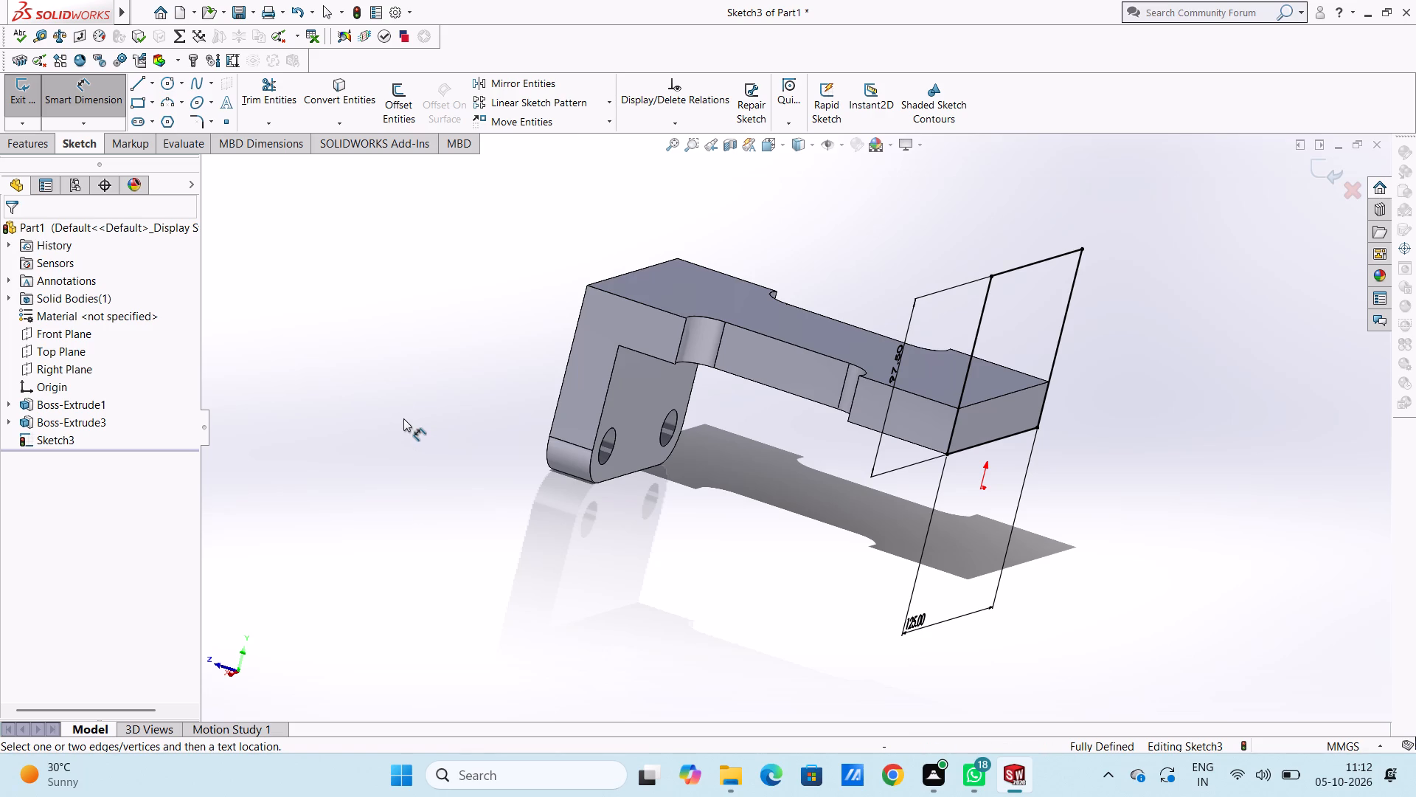
pyautogui.click(80, 94)
pyautogui.click(22, 145)
pyautogui.click(38, 98)
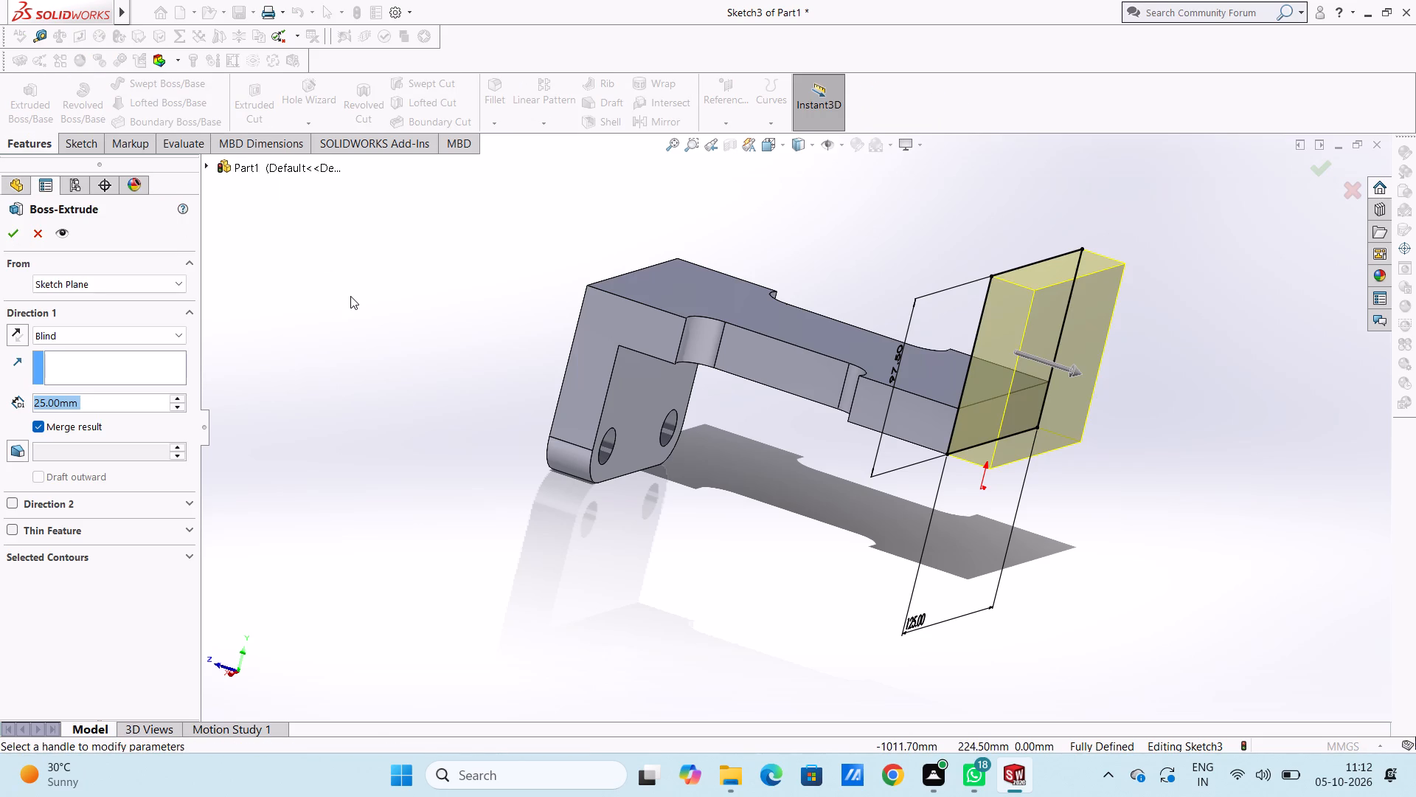
pyautogui.click(15, 332)
pyautogui.click(21, 232)
pyautogui.click(263, 323)
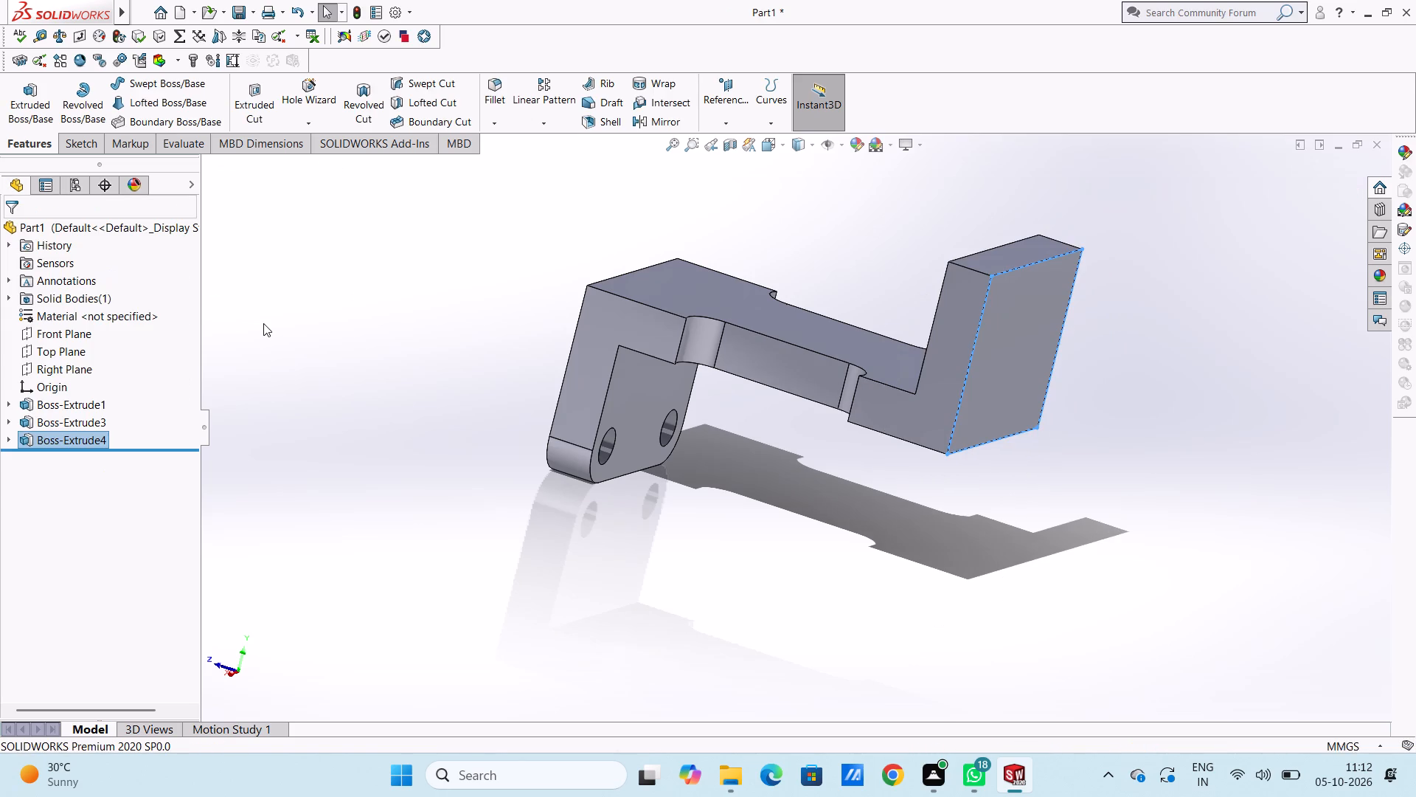
# Fillet the two top corner edges of the new upright plate with a 20 mm radius.
pyautogui.moveTo(319, 258); pyautogui.dragTo(465, 396, button='middle')
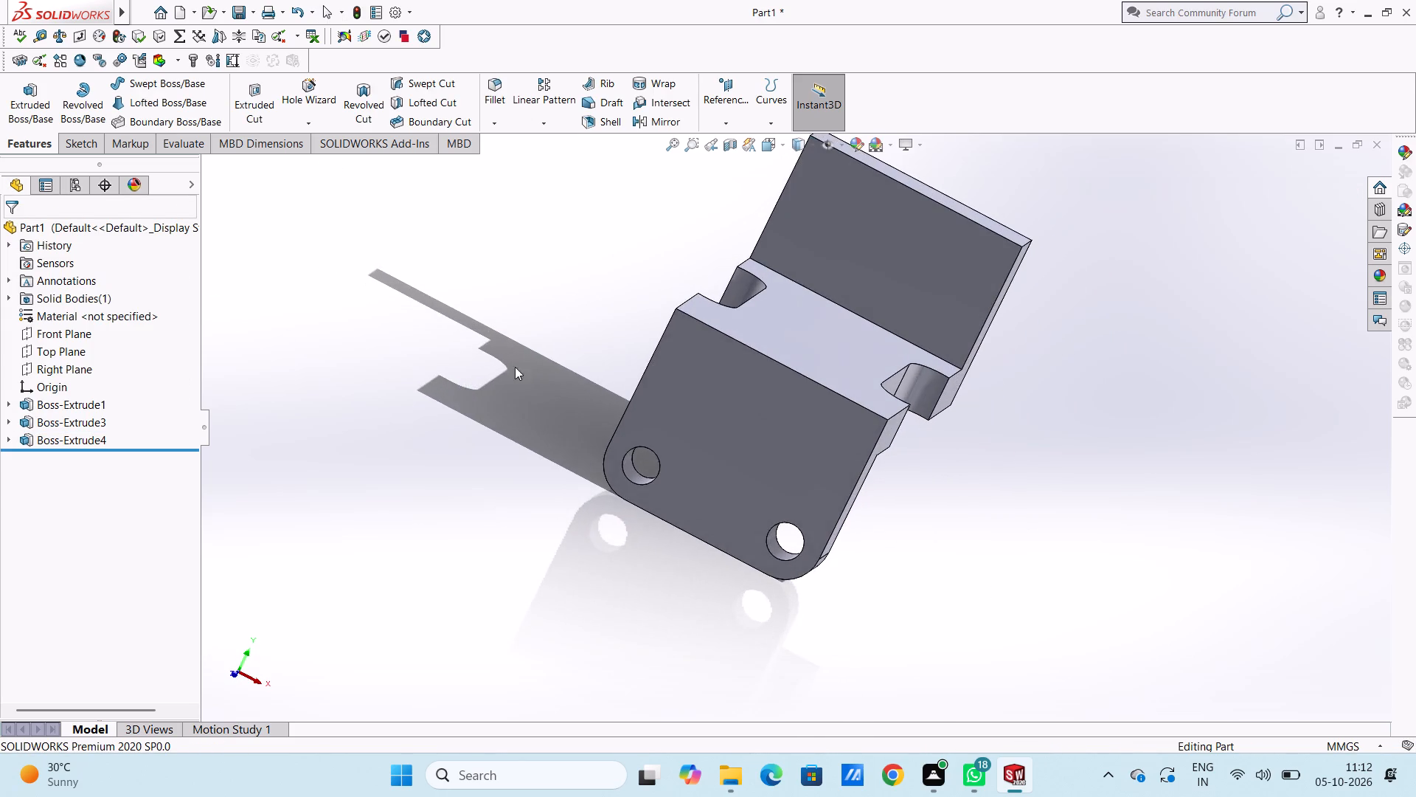
pyautogui.scroll(3, 516, 353)
pyautogui.moveTo(1016, 252); pyautogui.dragTo(967, 319, button='middle')
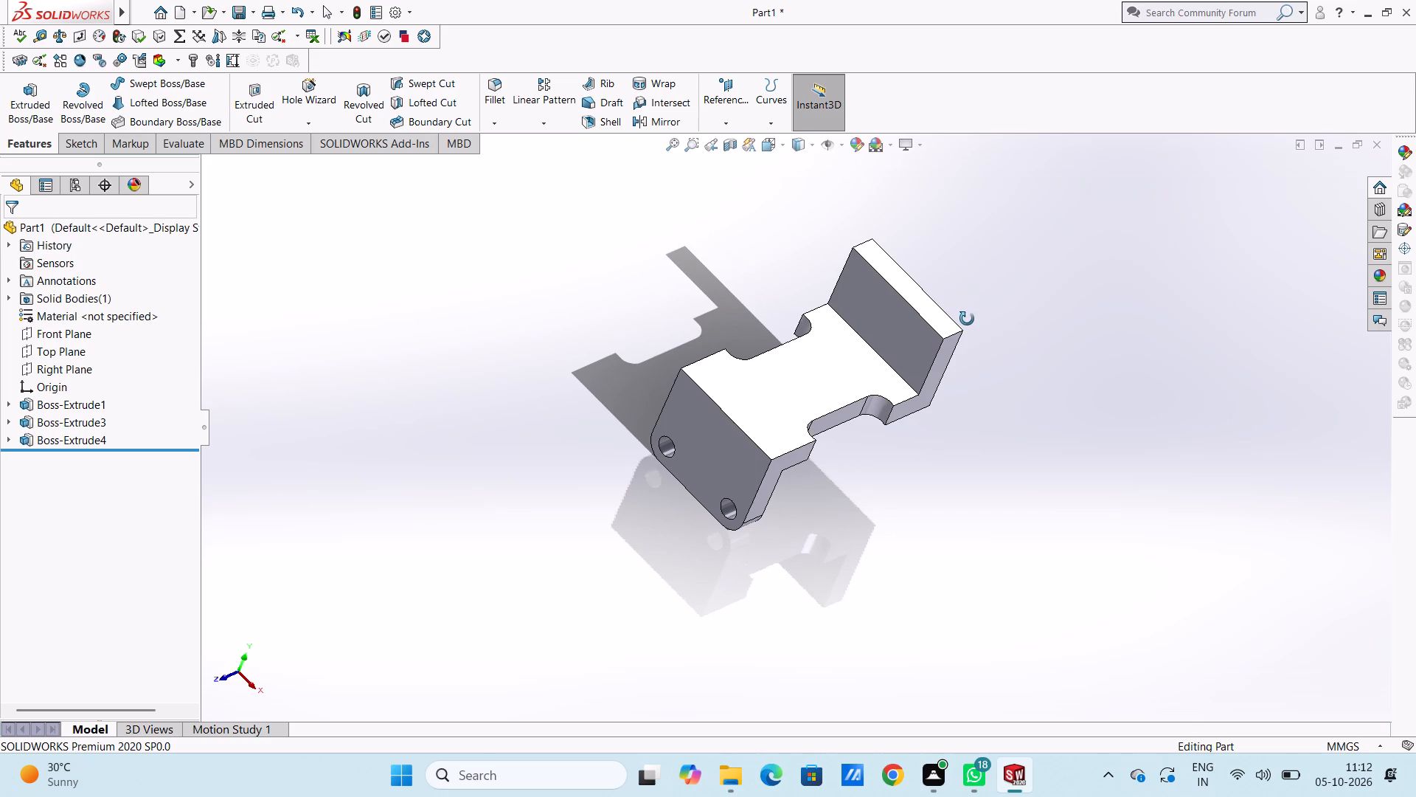
pyautogui.moveTo(967, 319); pyautogui.dragTo(962, 316, button='middle')
pyautogui.scroll(-4, 948, 266)
pyautogui.click(494, 86)
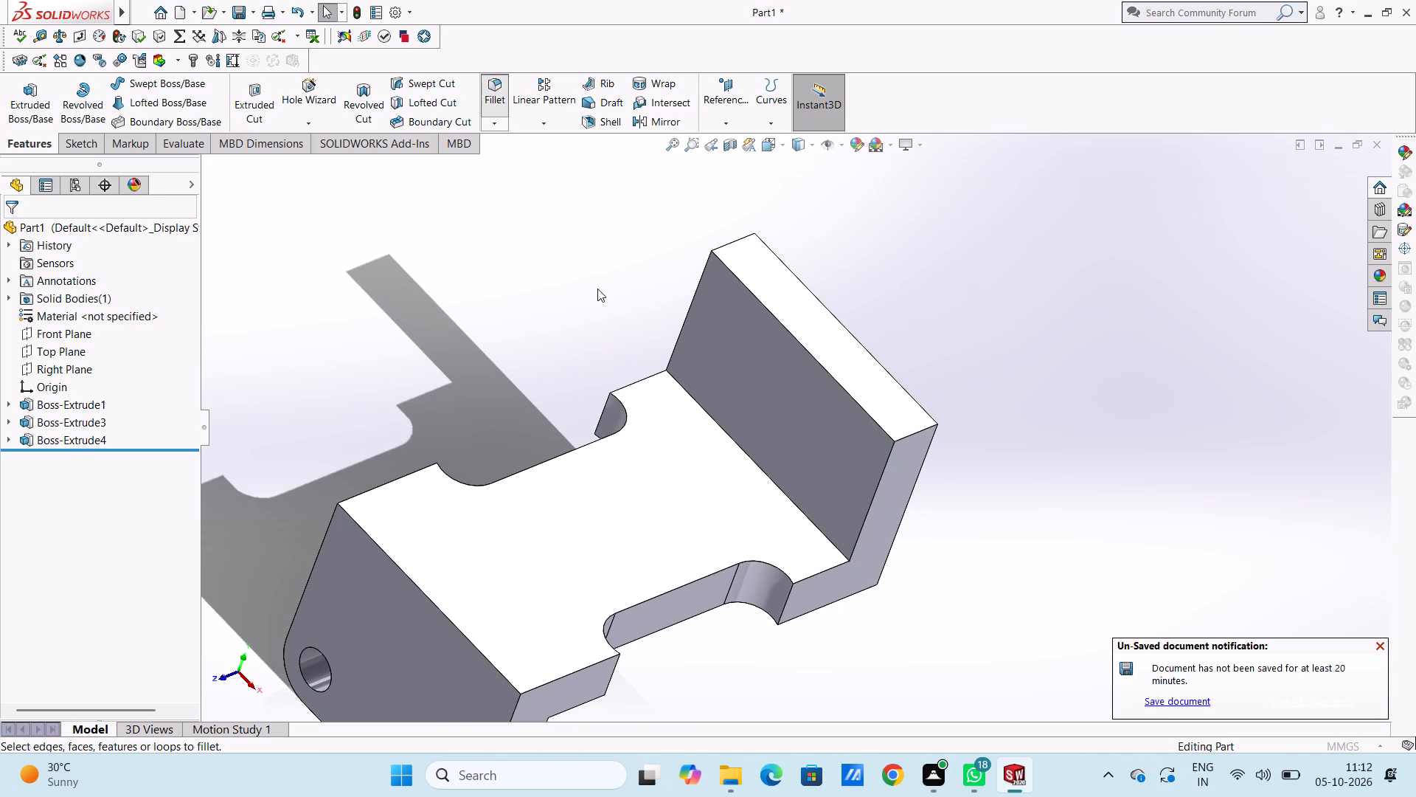
pyautogui.click(911, 437)
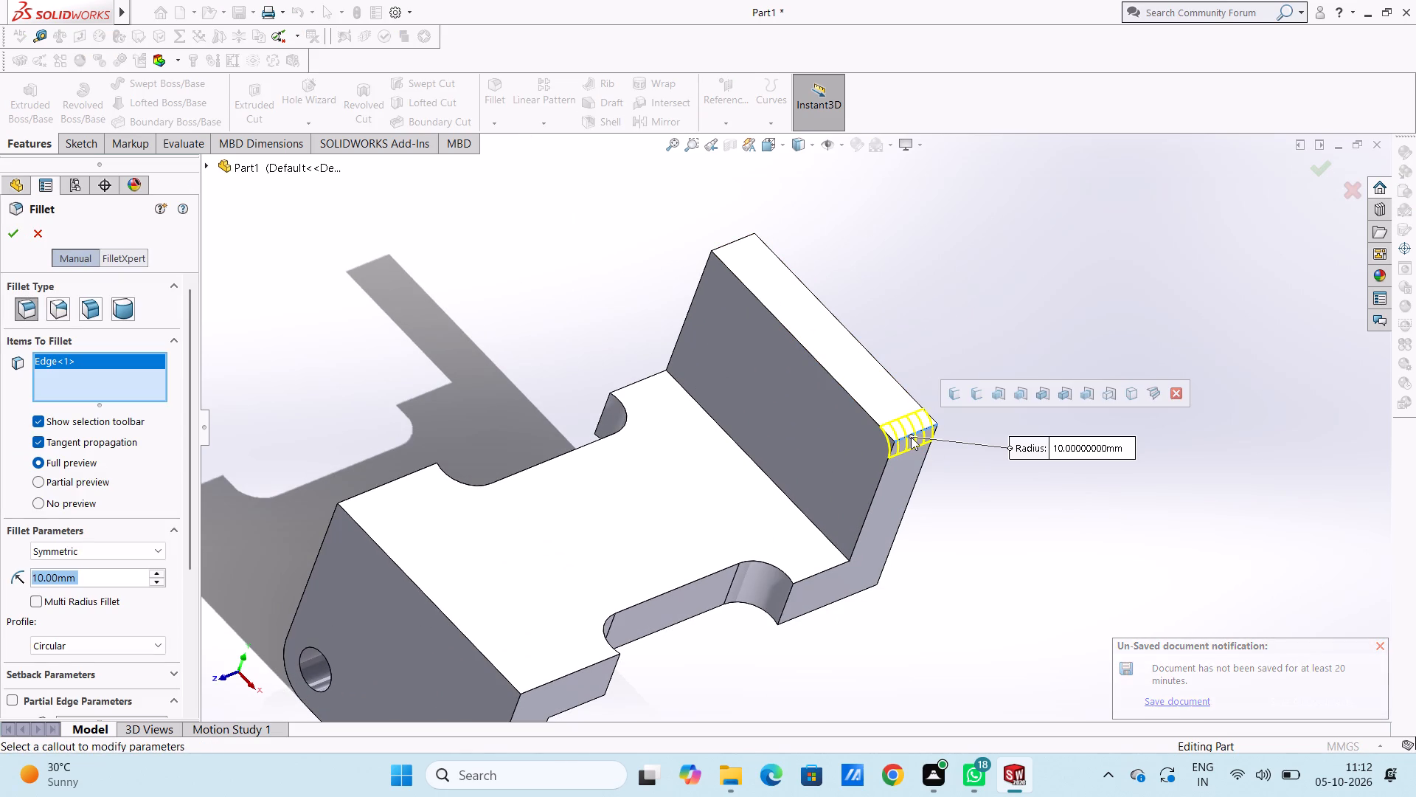
pyautogui.click(732, 243)
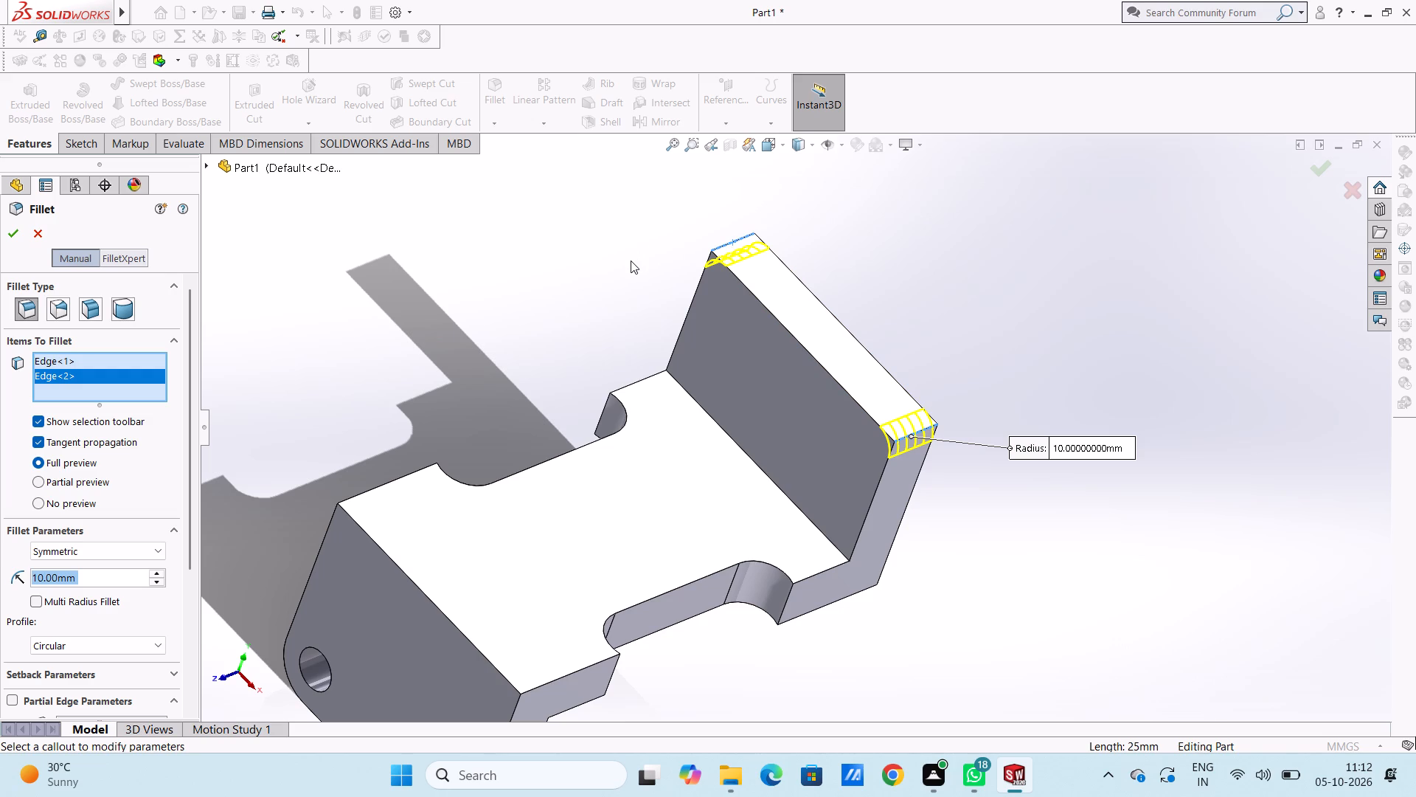
pyautogui.write('20')
pyautogui.press('Return')
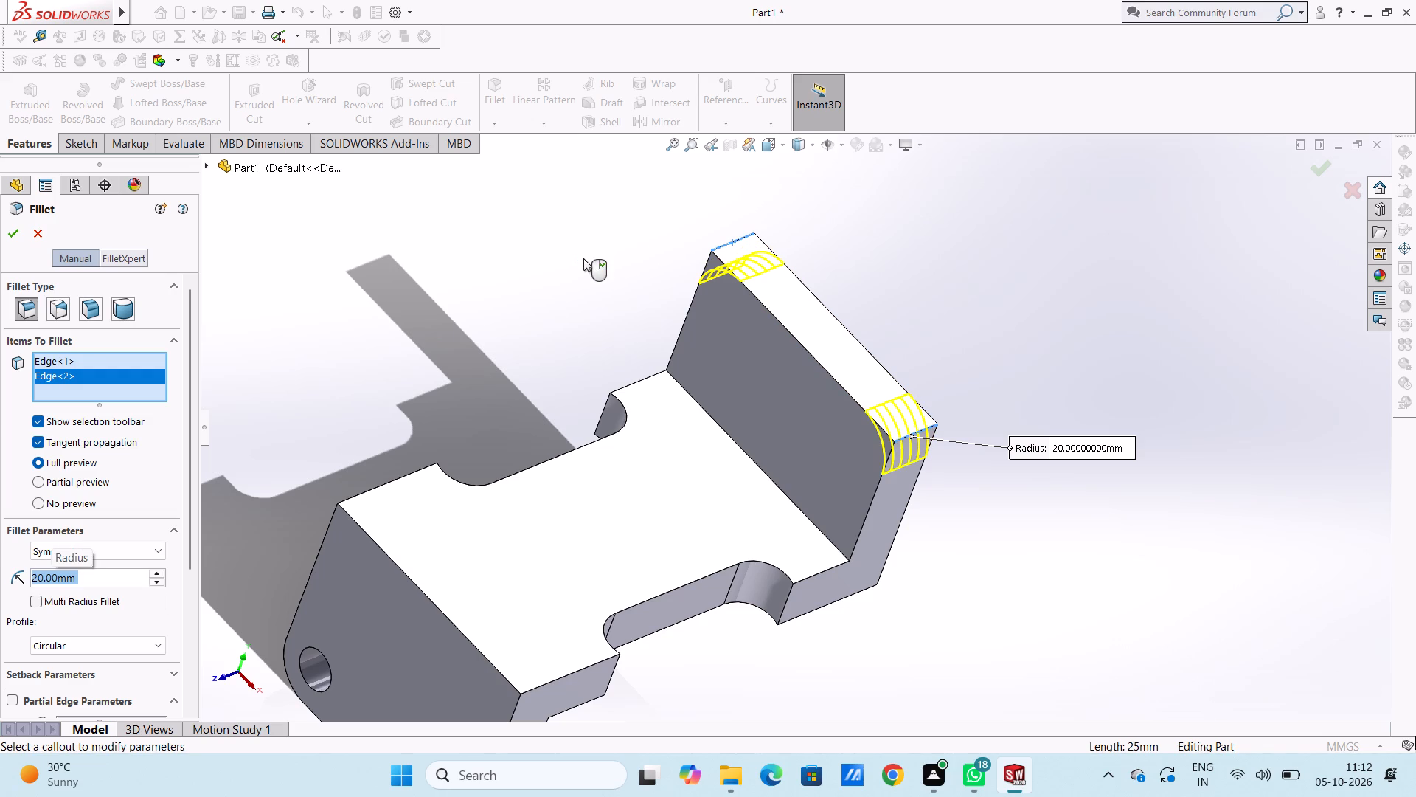
pyautogui.click(7, 238)
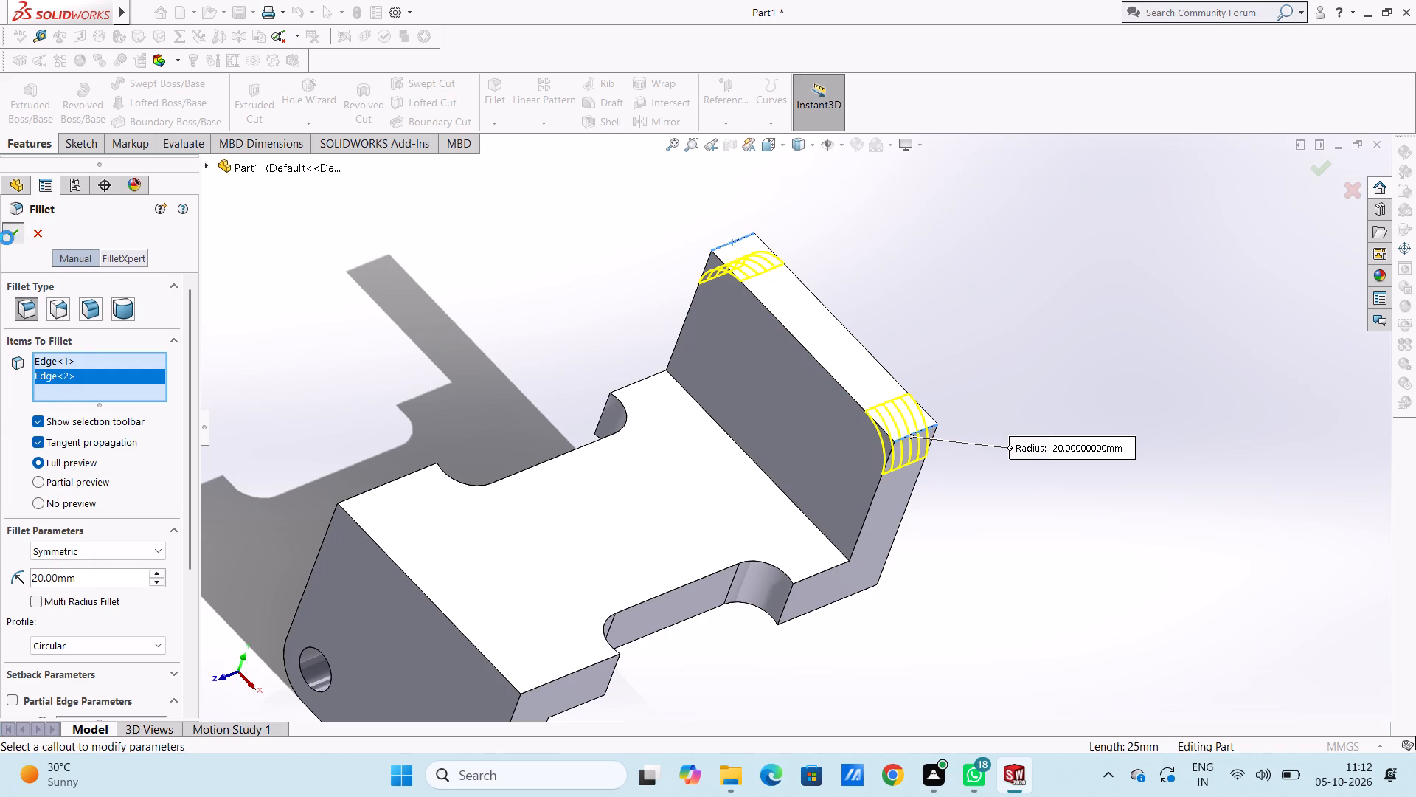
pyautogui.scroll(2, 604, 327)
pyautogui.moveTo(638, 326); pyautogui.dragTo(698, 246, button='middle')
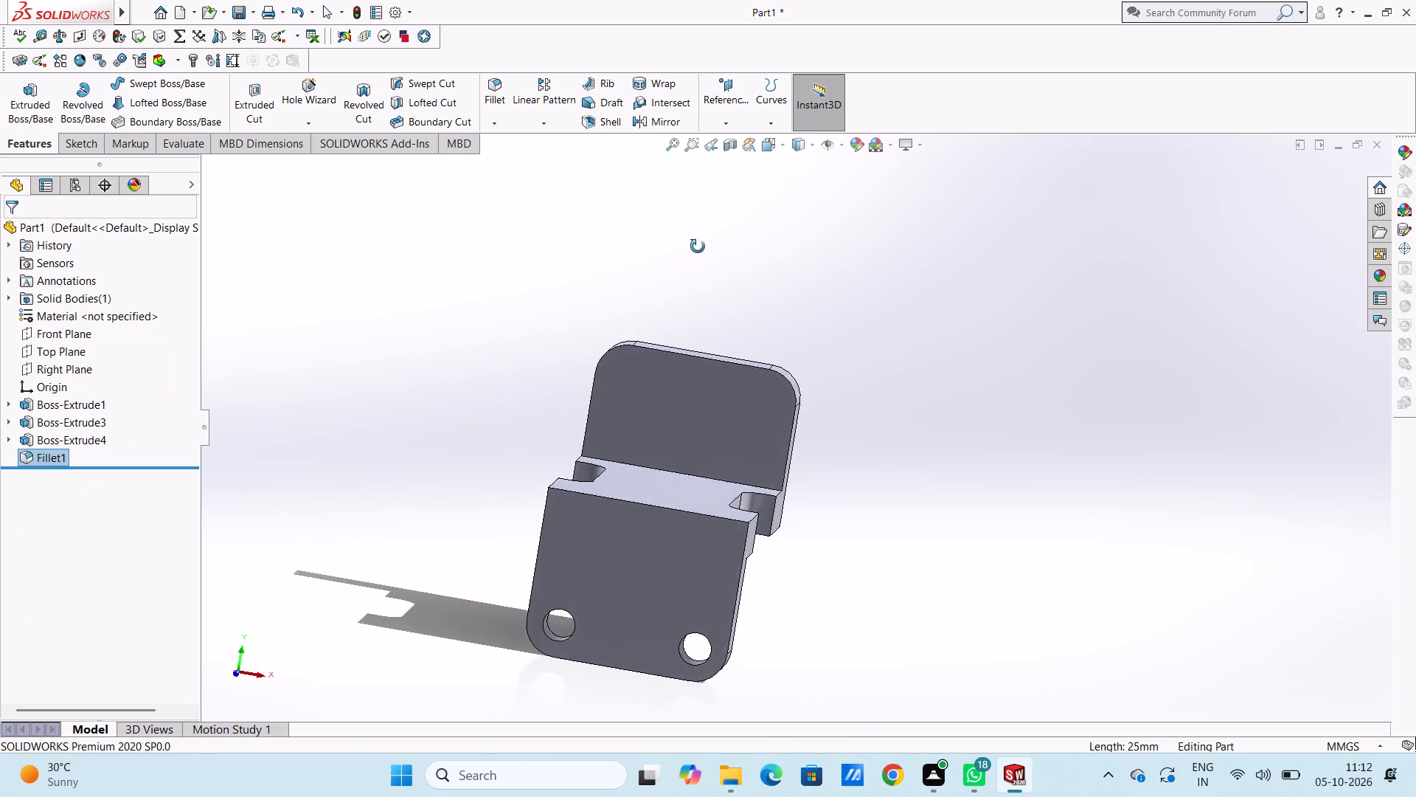
# Sketch two circles about 16 and 21 mm in diameter on the upright plate's front face, centred on its rounded top corners.
pyautogui.moveTo(698, 246); pyautogui.dragTo(676, 262, button='middle')
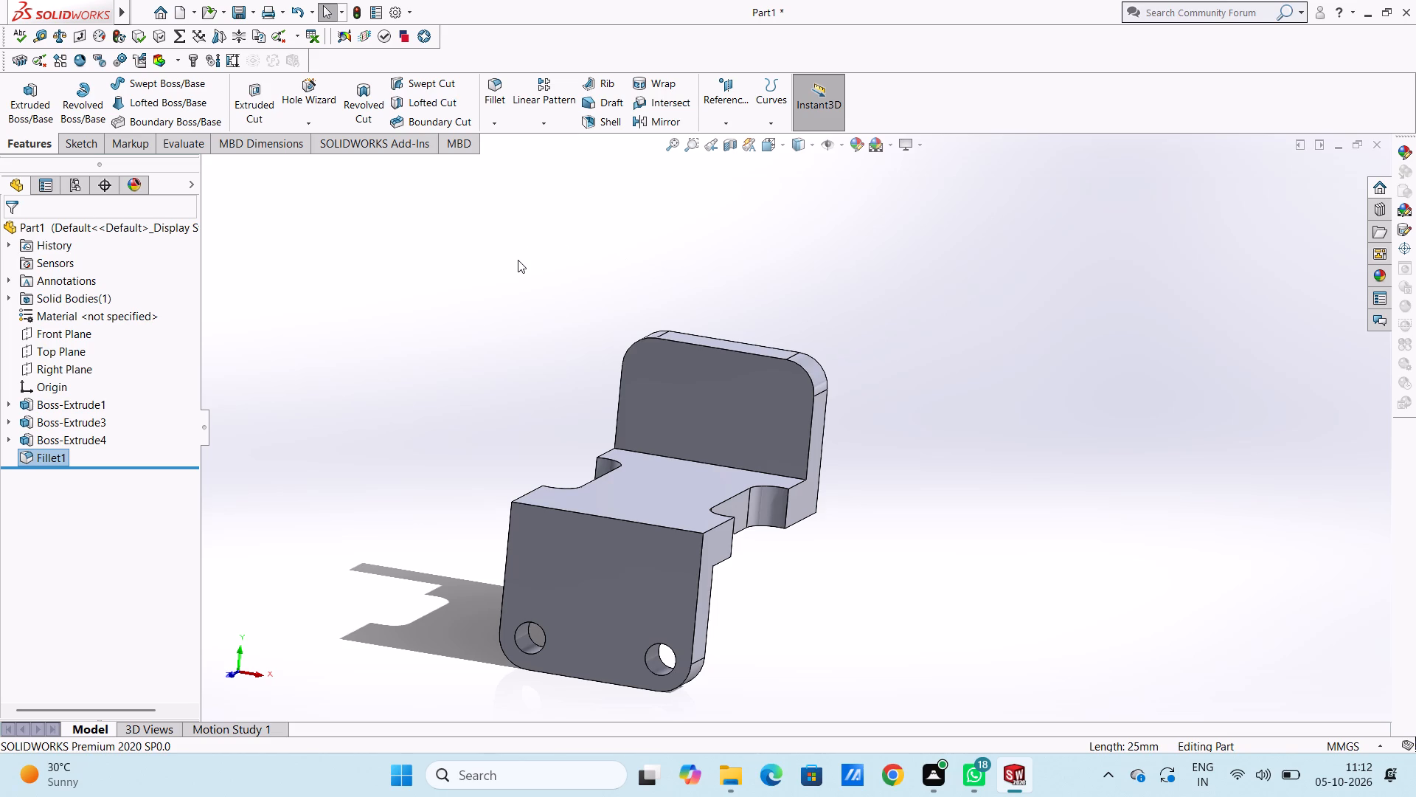
pyautogui.hotkey('ctrl', '1')
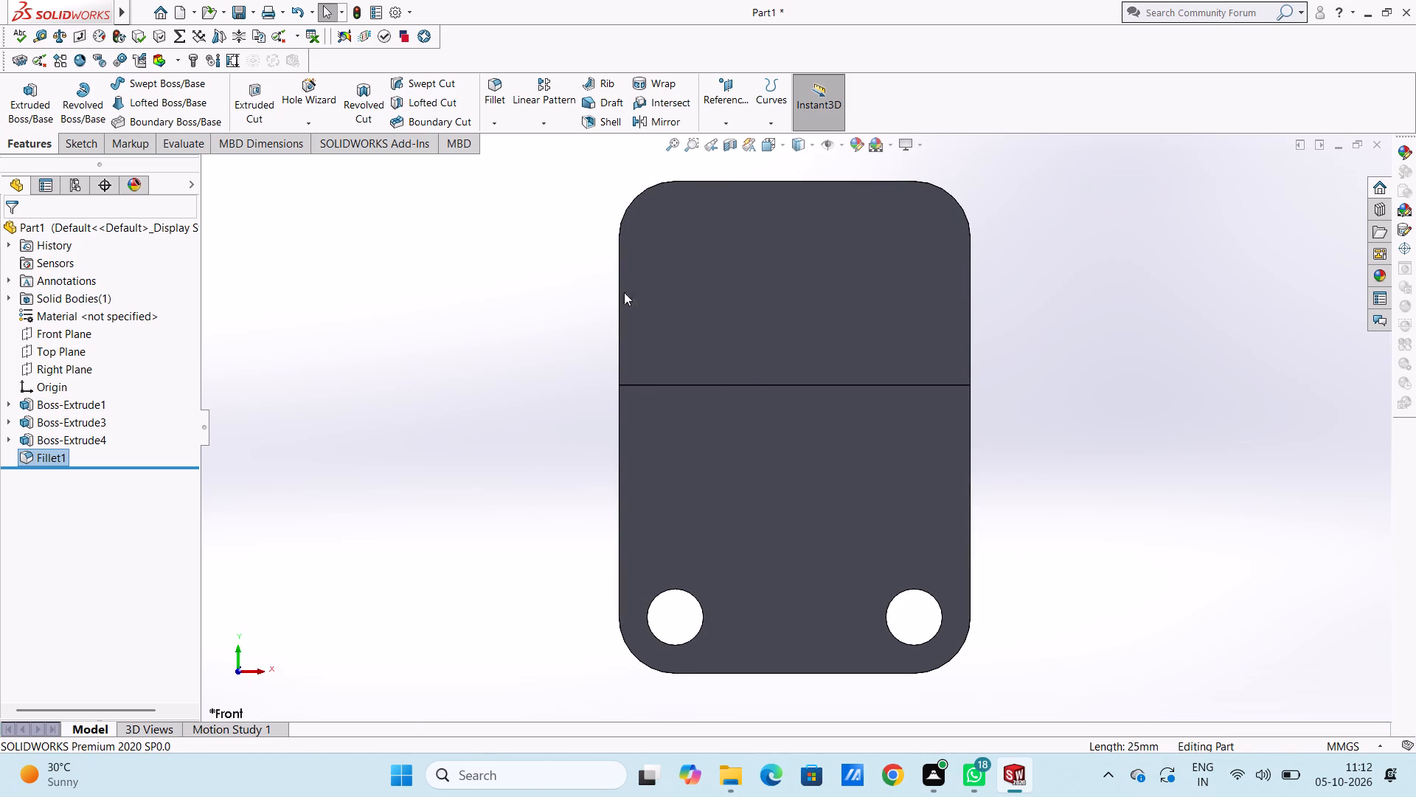
pyautogui.click(713, 271)
pyautogui.click(780, 232)
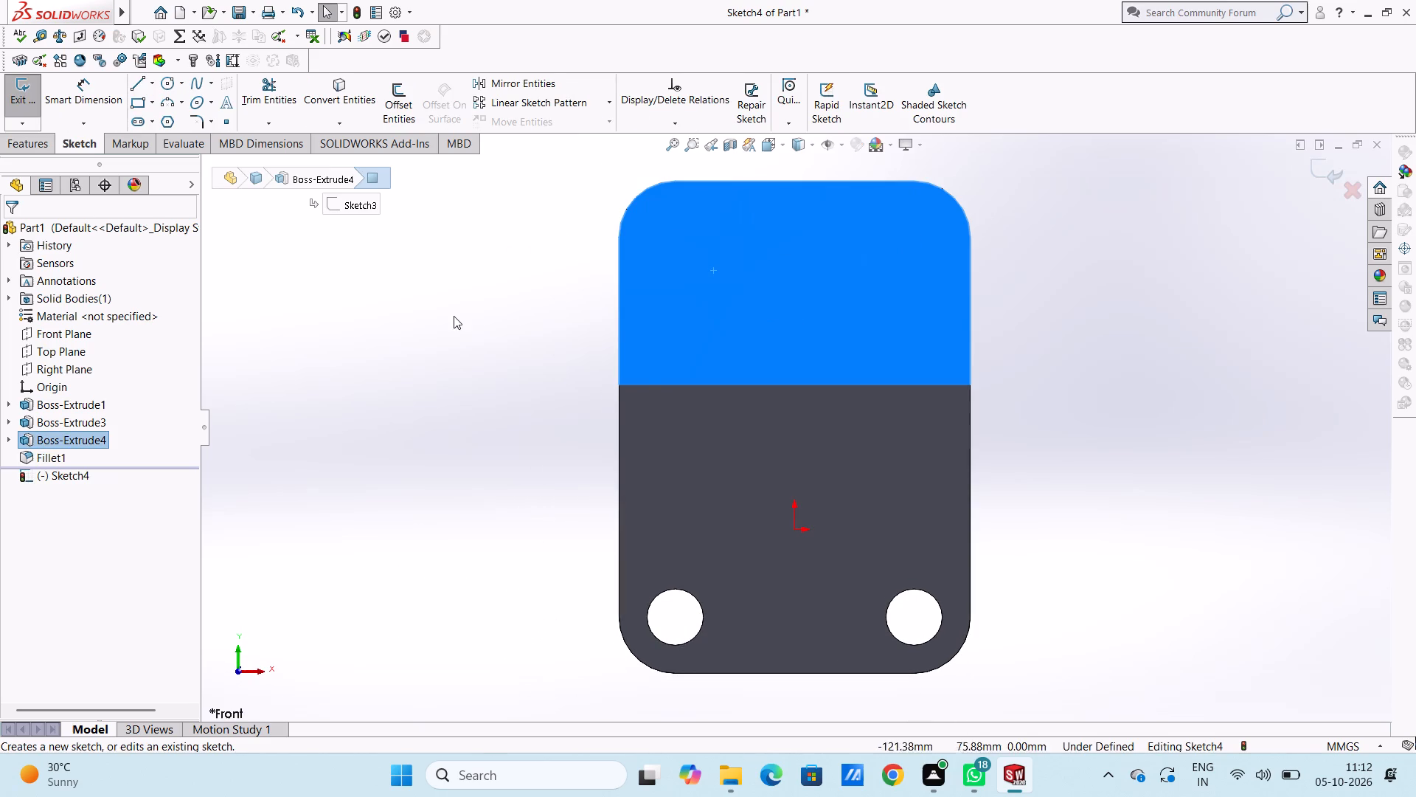
pyautogui.click(454, 316)
pyautogui.click(167, 79)
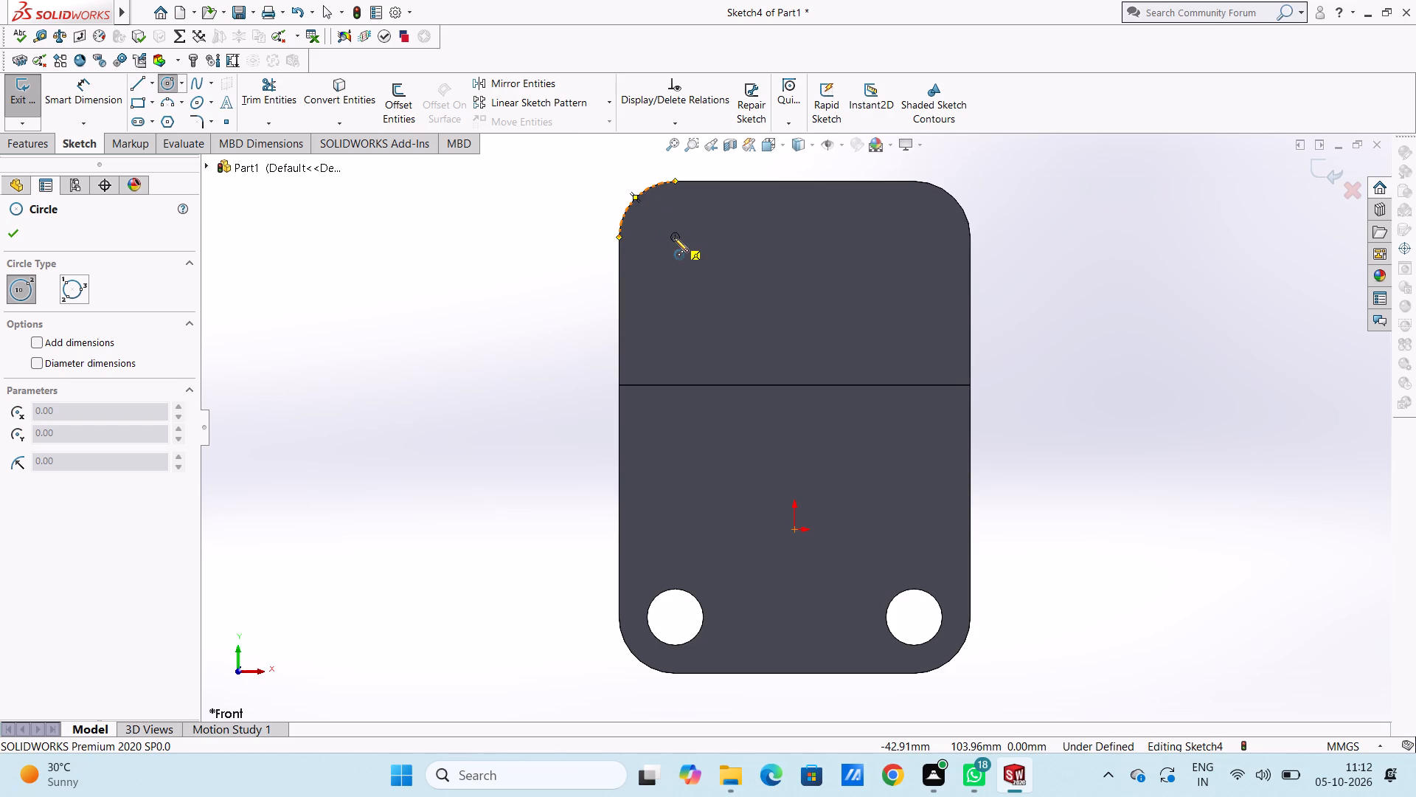
pyautogui.click(675, 237)
pyautogui.click(686, 258)
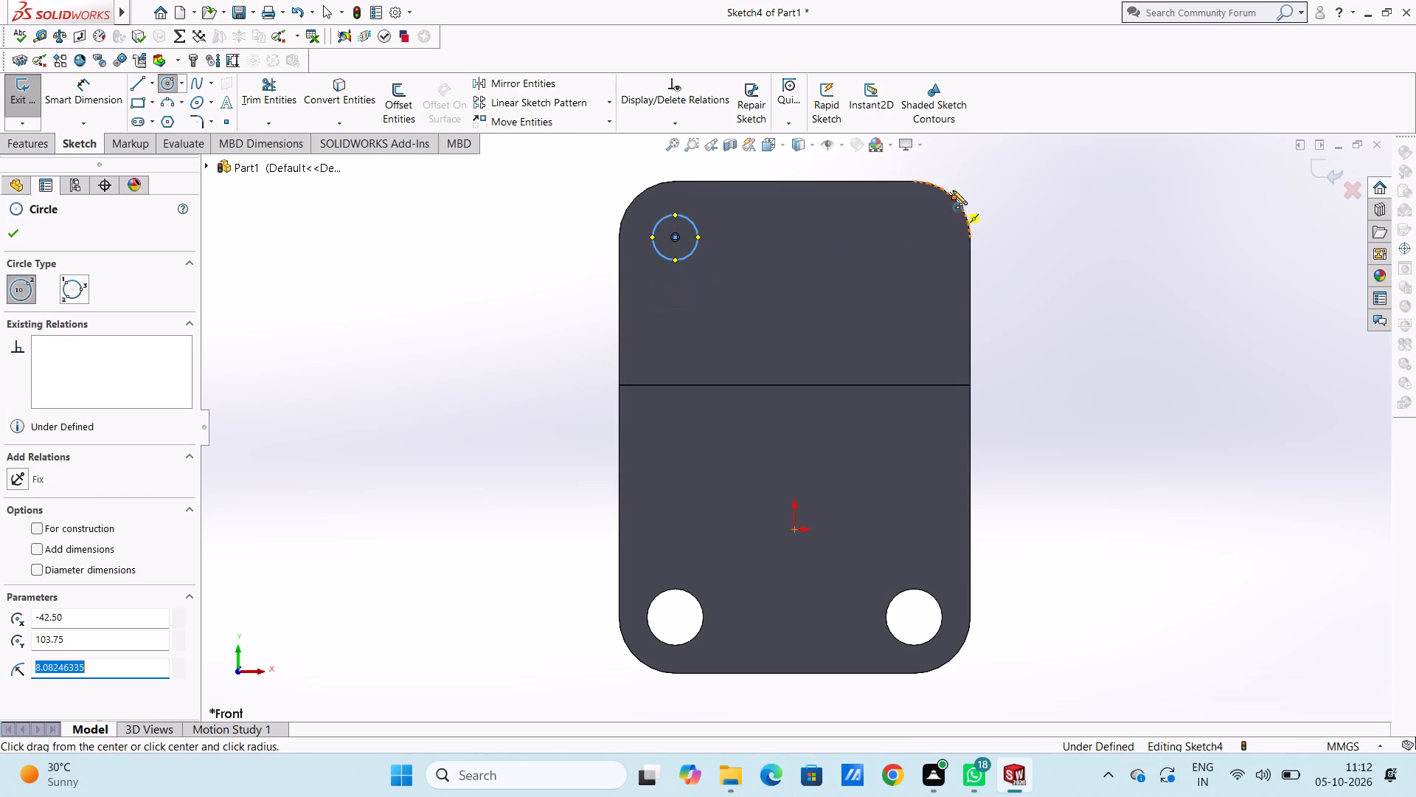
pyautogui.click(912, 235)
pyautogui.click(924, 266)
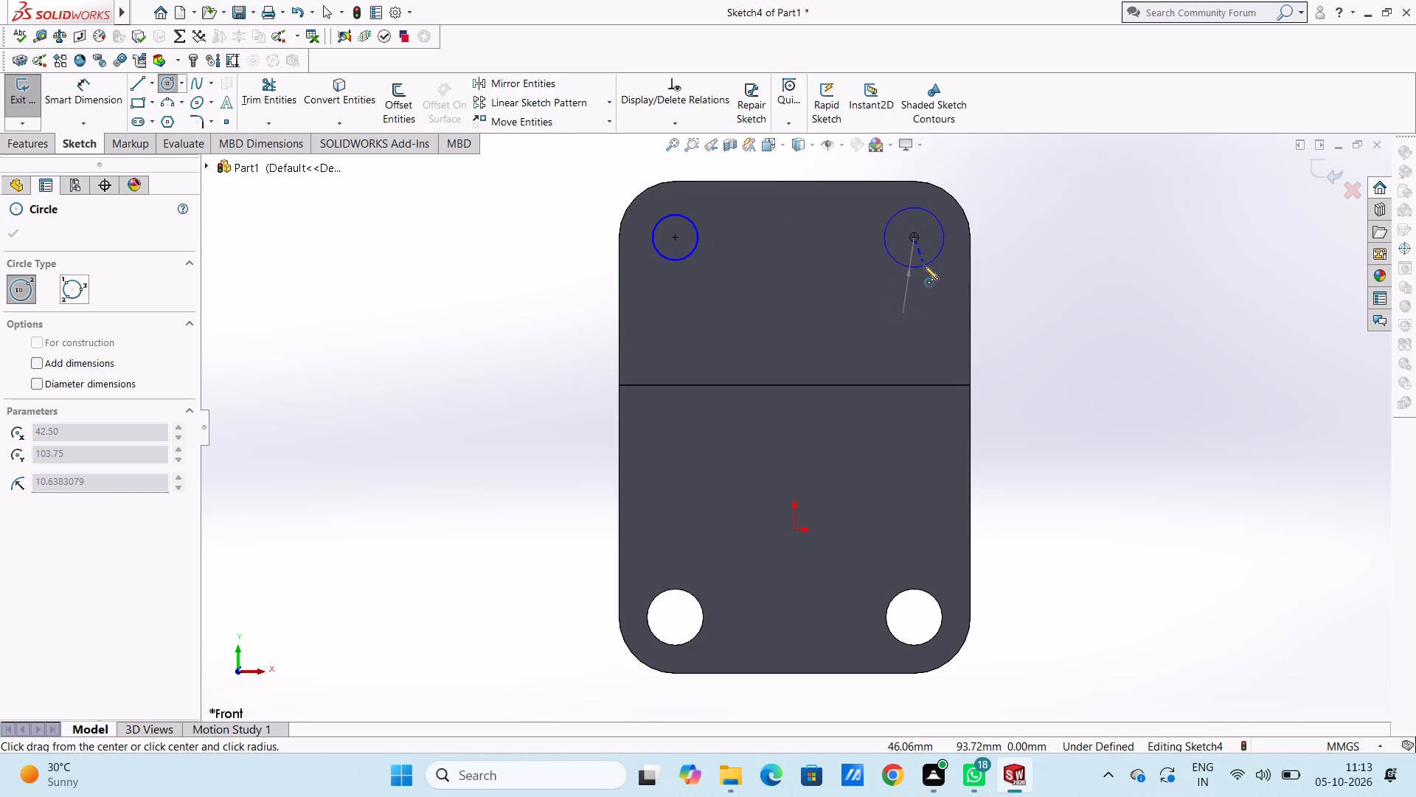
pyautogui.click(15, 239)
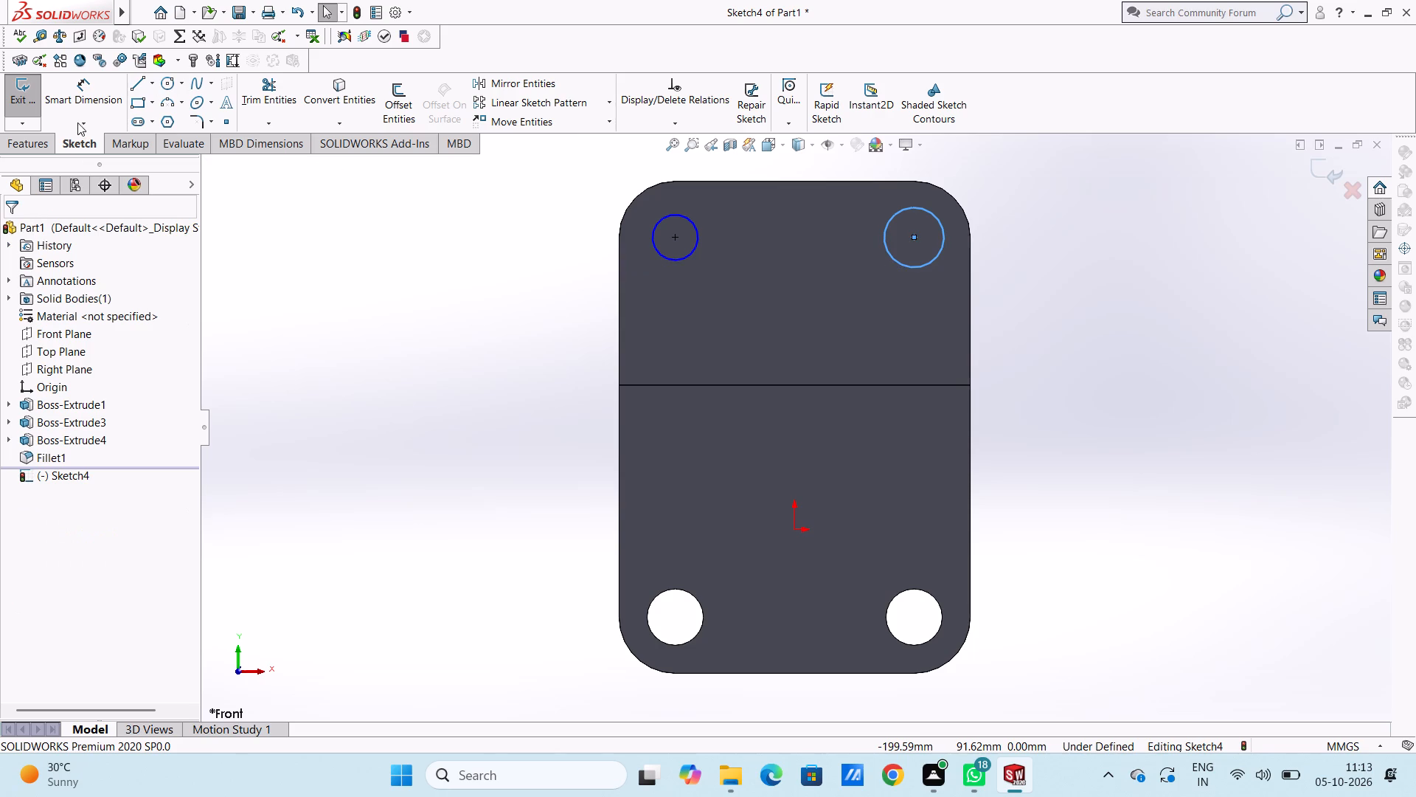
# Dimension both circles on the upright plate to a 20 mm diameter.
pyautogui.click(103, 92)
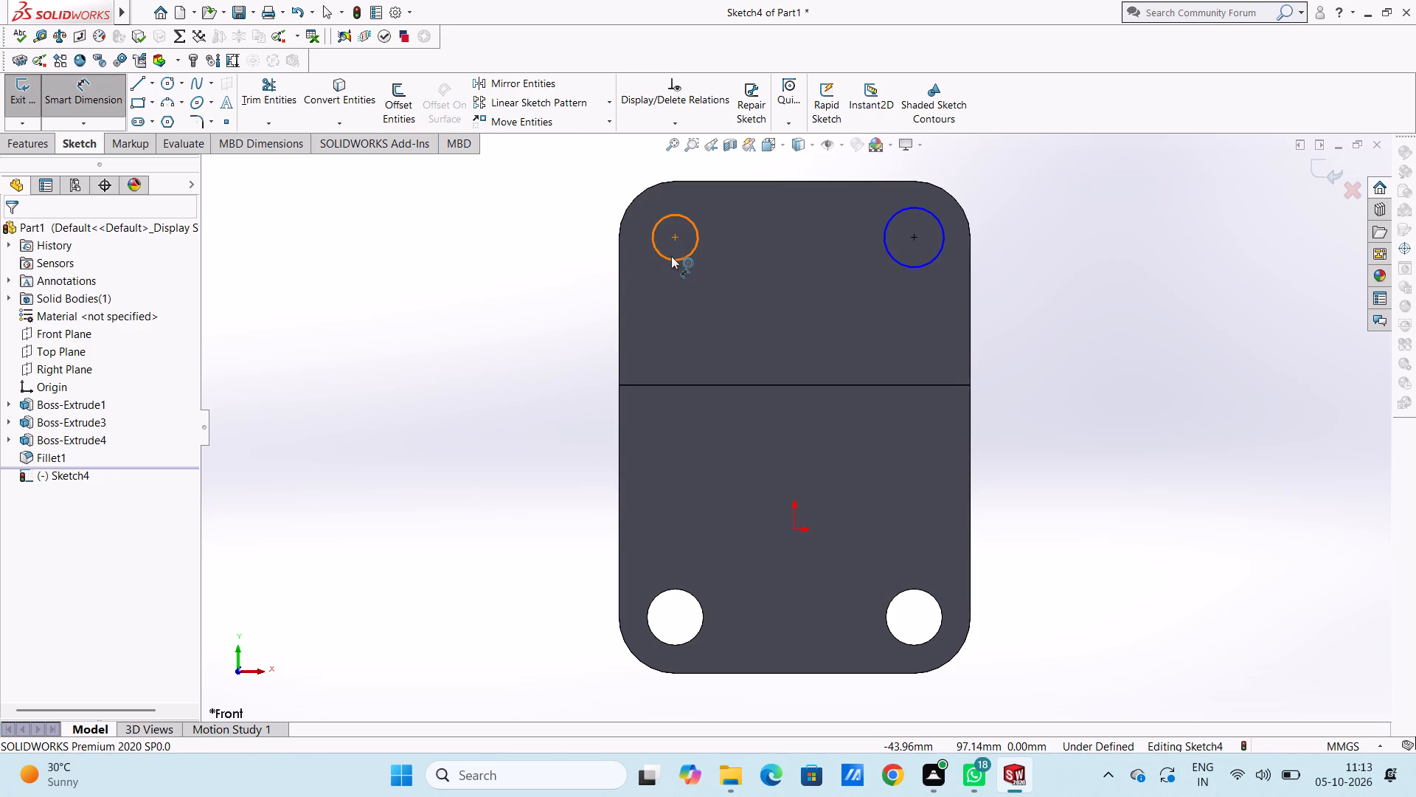
pyautogui.click(671, 256)
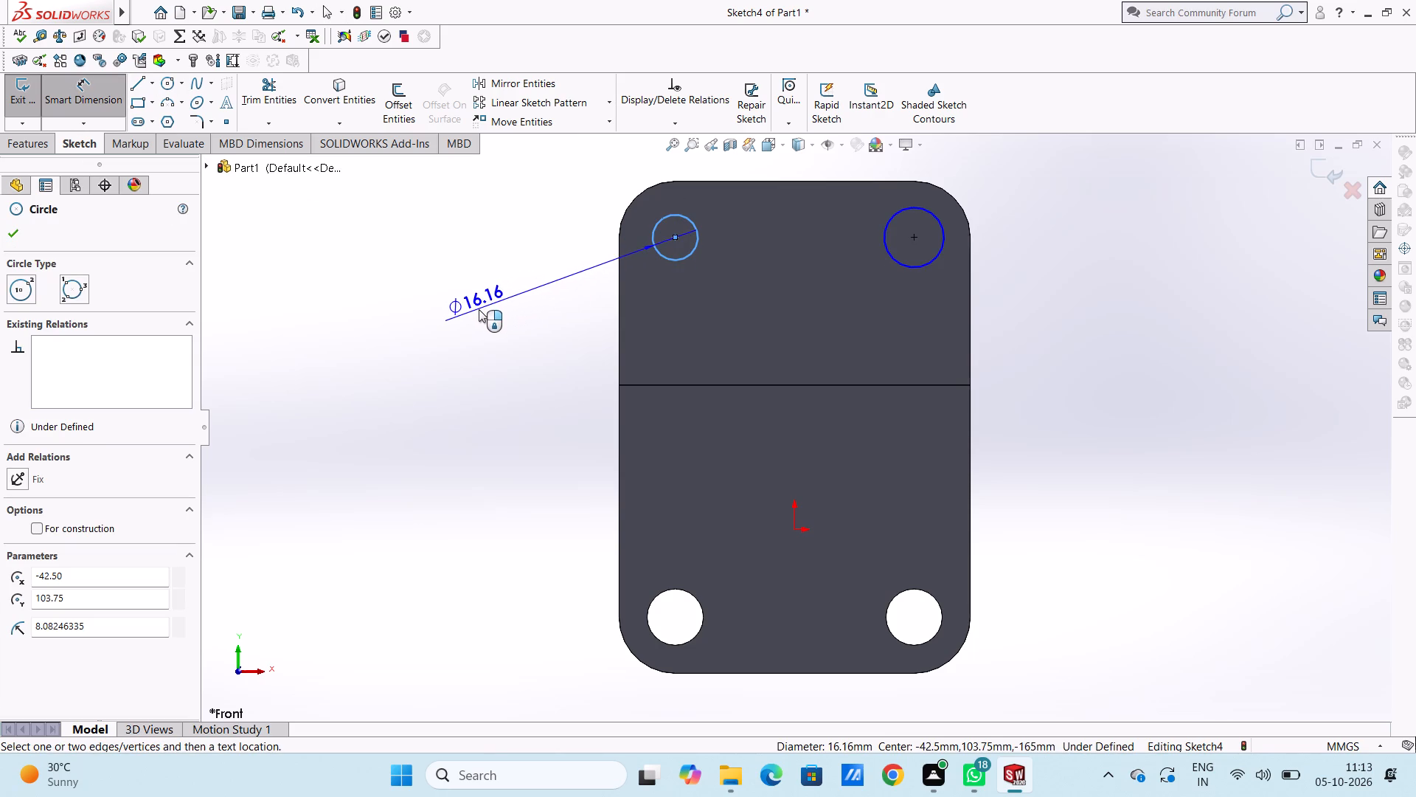
pyautogui.click(479, 310)
pyautogui.write('20')
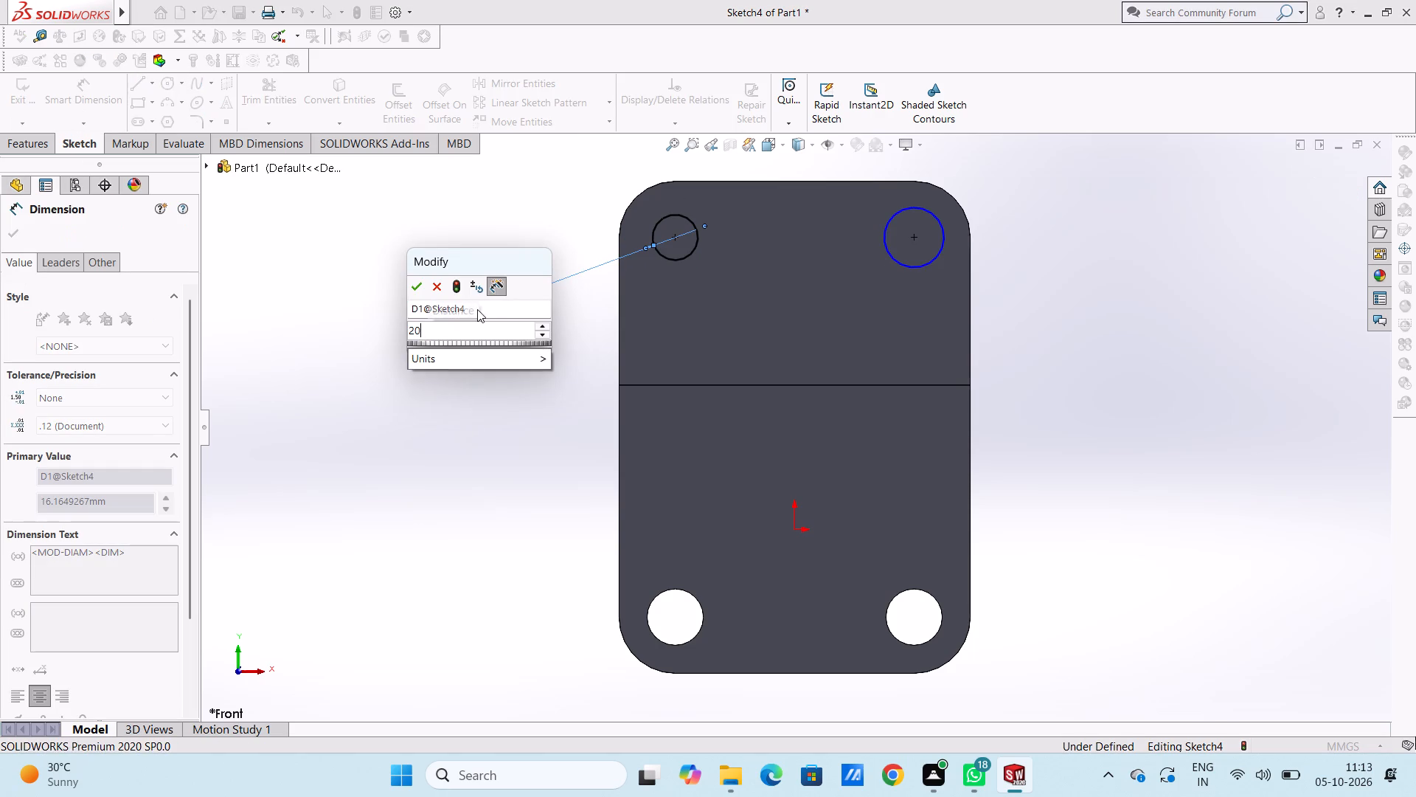
pyautogui.press('Return')
pyautogui.click(530, 384)
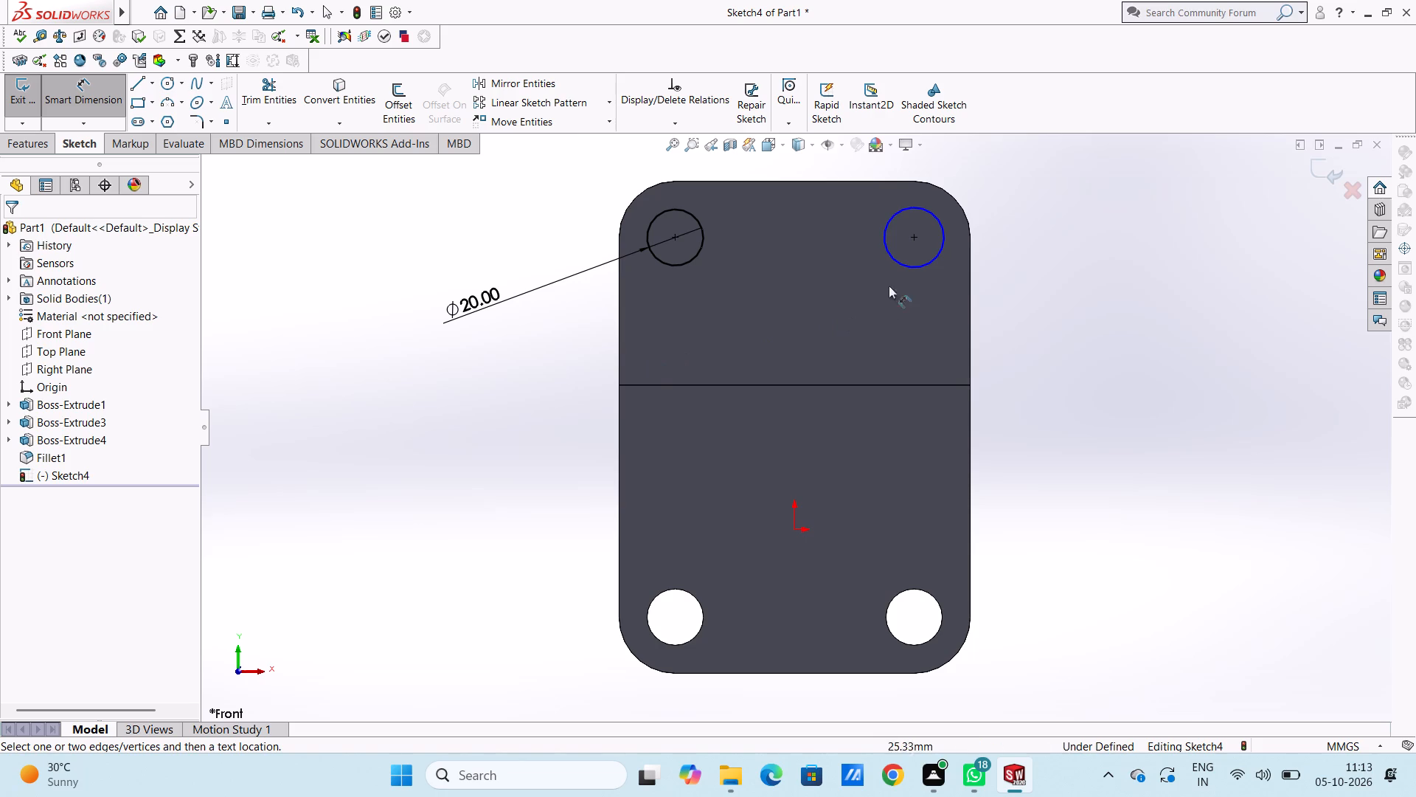
pyautogui.click(924, 266)
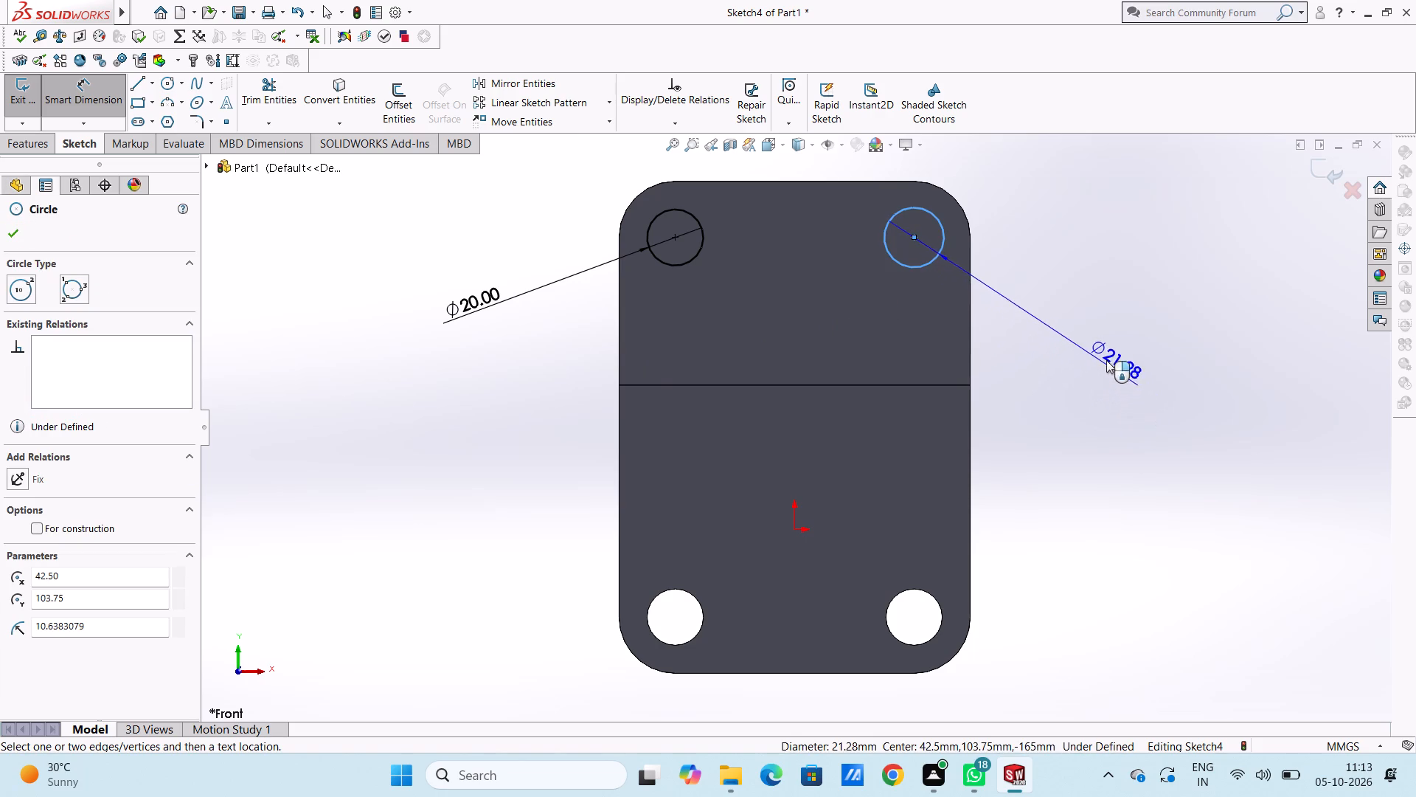
pyautogui.click(1105, 354)
pyautogui.write('20')
pyautogui.press('Return')
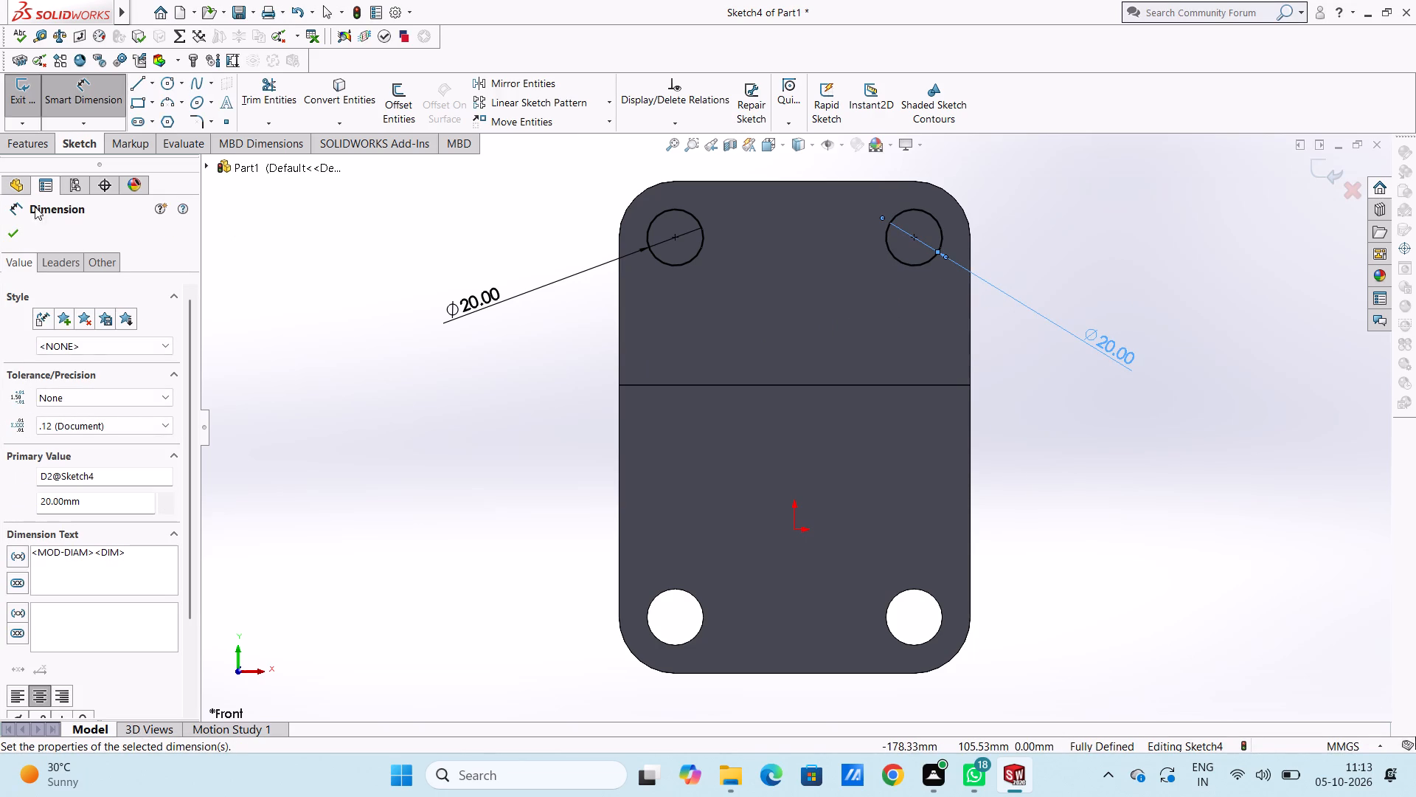
pyautogui.click(7, 233)
# Cut the two circles through the upright plate with a 25 mm blind Extruded Cut.
pyautogui.click(24, 147)
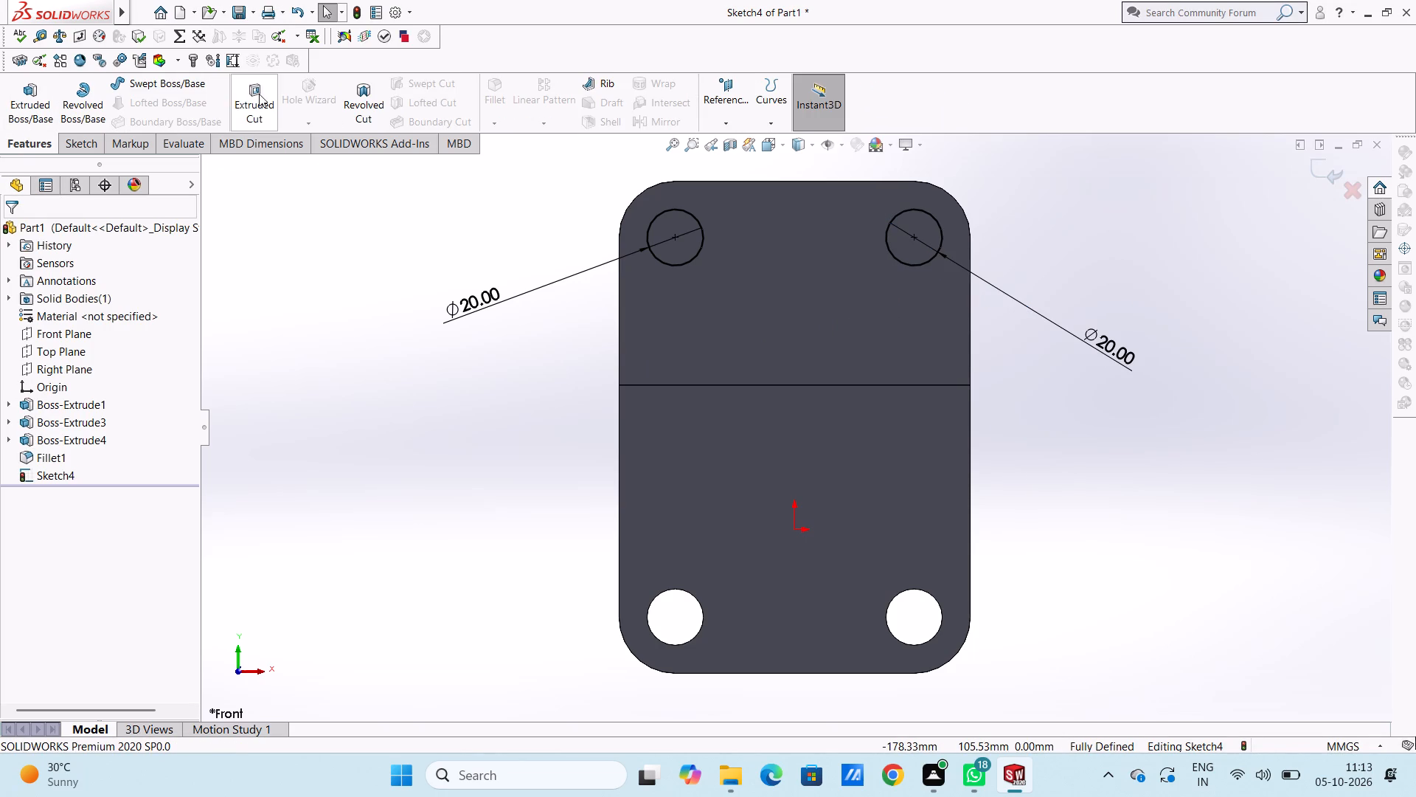
pyautogui.click(261, 93)
pyautogui.scroll(2, 510, 322)
pyautogui.moveTo(578, 261); pyautogui.dragTo(575, 261, button='middle')
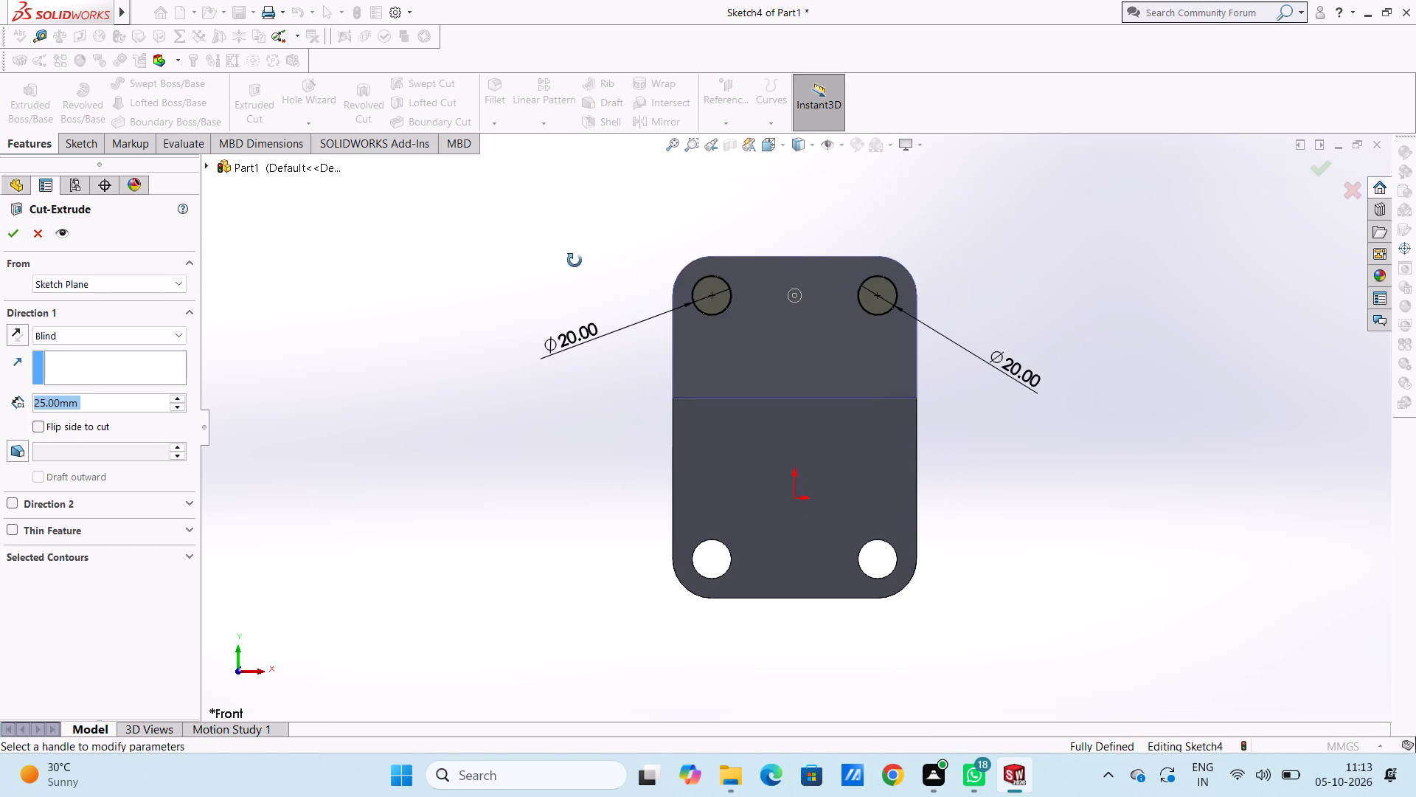
pyautogui.moveTo(575, 261); pyautogui.dragTo(466, 325, button='middle')
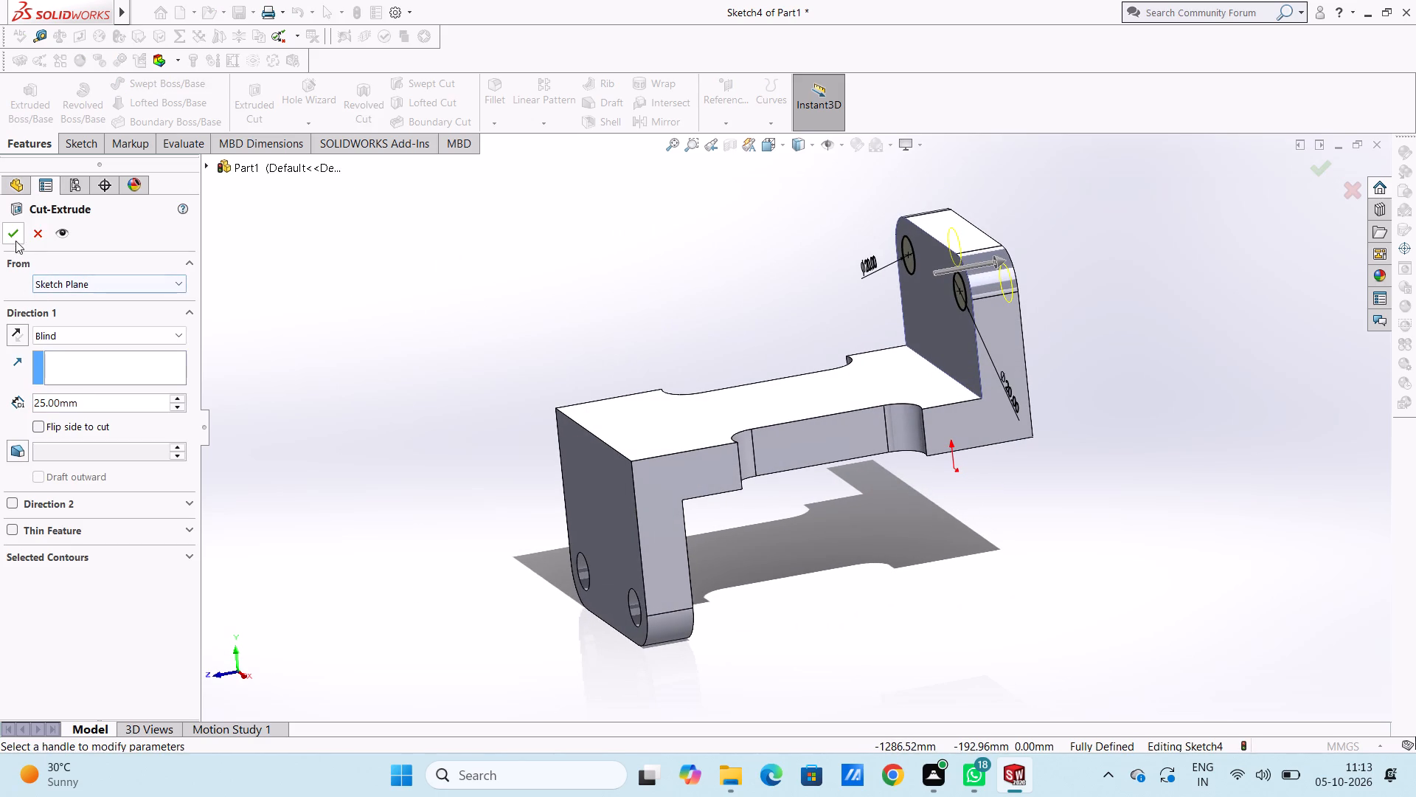
pyautogui.click(12, 233)
pyautogui.click(366, 306)
# Examine the bracket and its holes from the front, side and back.
pyautogui.moveTo(378, 291); pyautogui.dragTo(464, 287, button='middle')
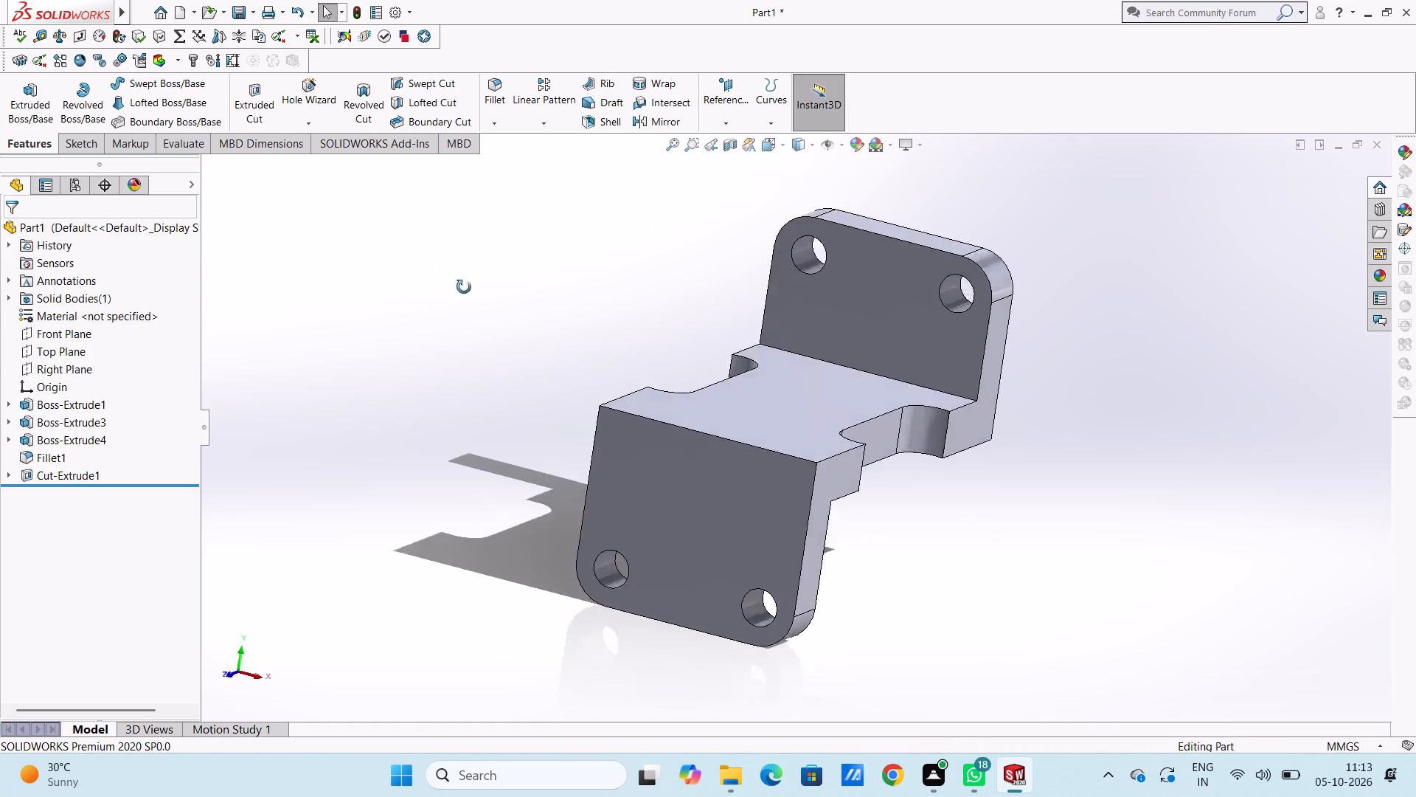
pyautogui.moveTo(464, 287); pyautogui.dragTo(461, 354, button='middle')
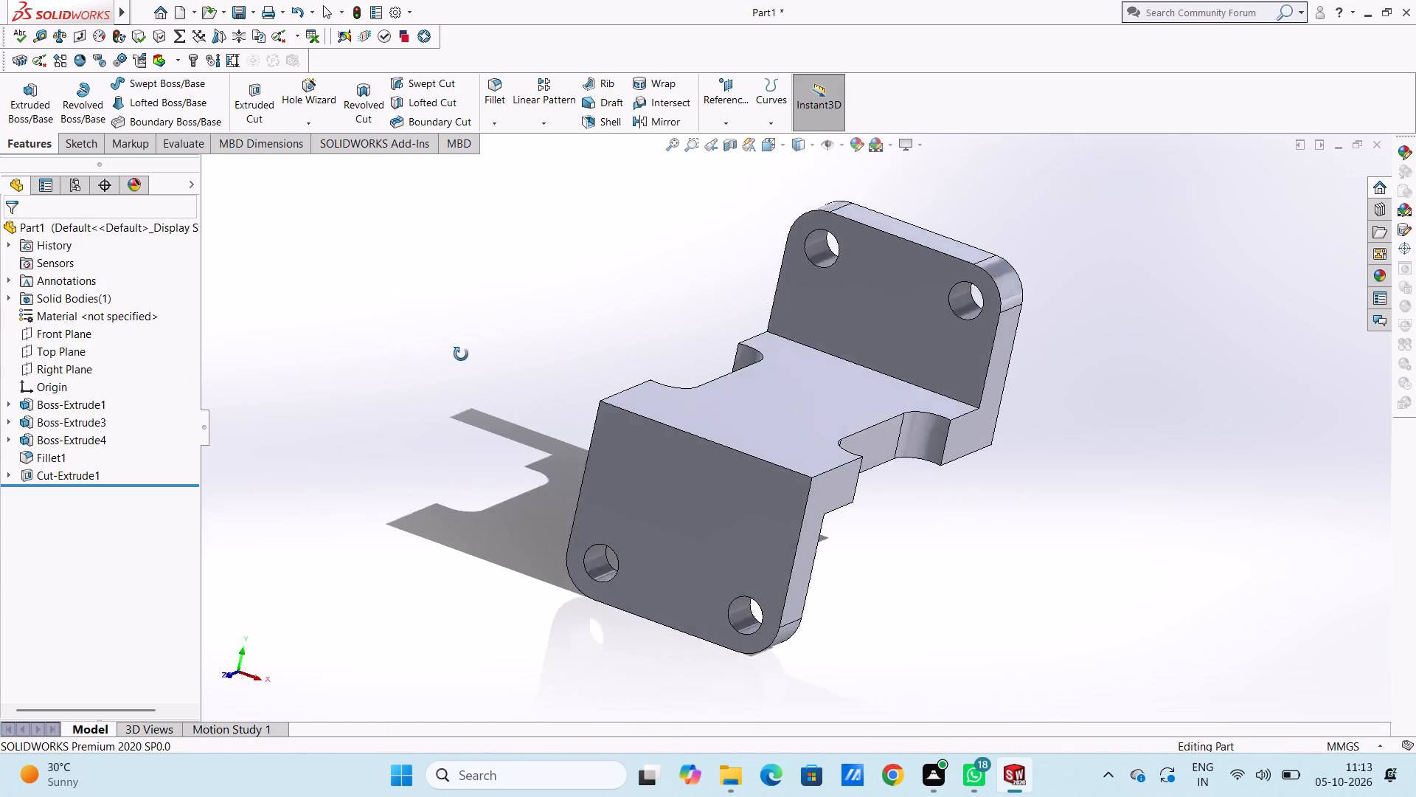
pyautogui.moveTo(461, 354); pyautogui.dragTo(438, 361, button='middle')
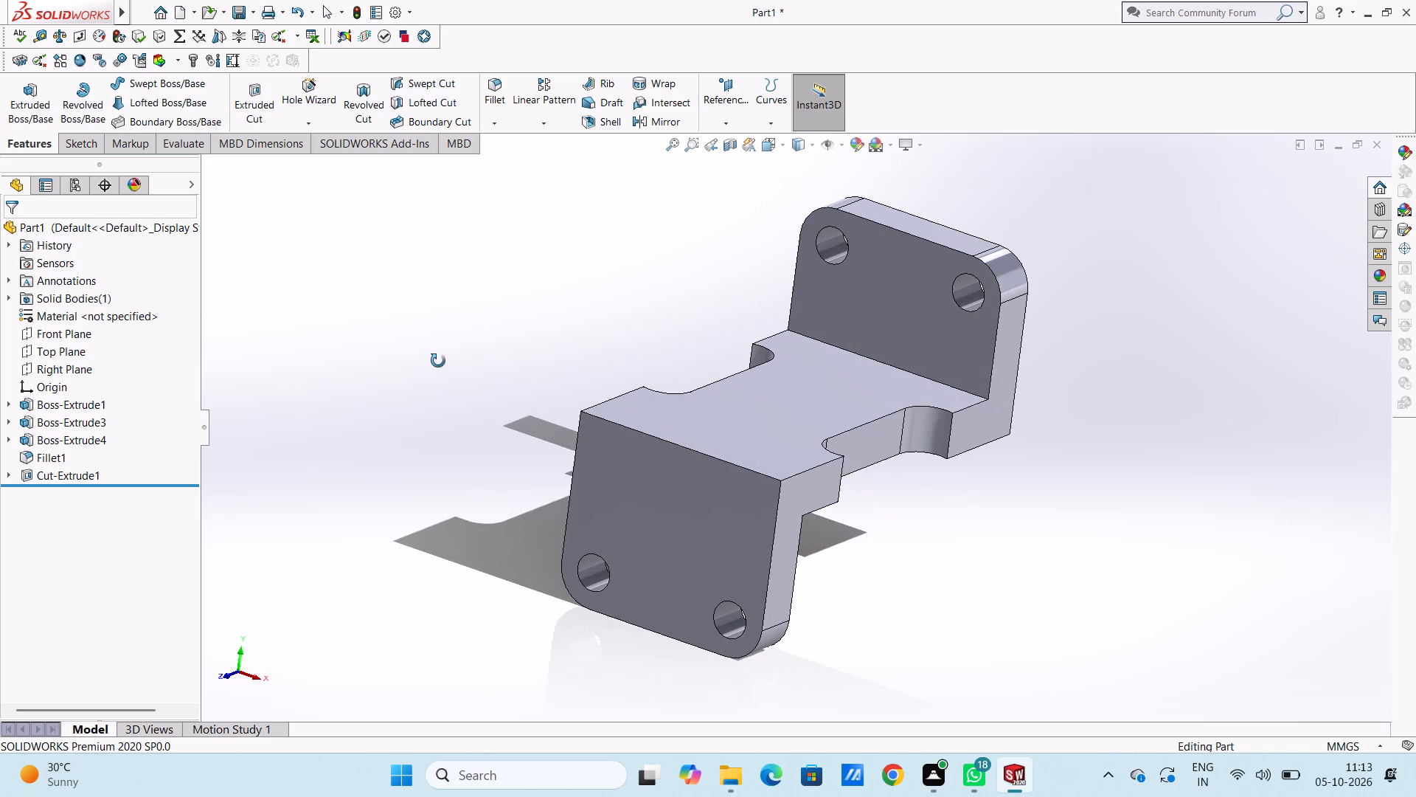
pyautogui.moveTo(438, 361); pyautogui.dragTo(526, 419, button='middle')
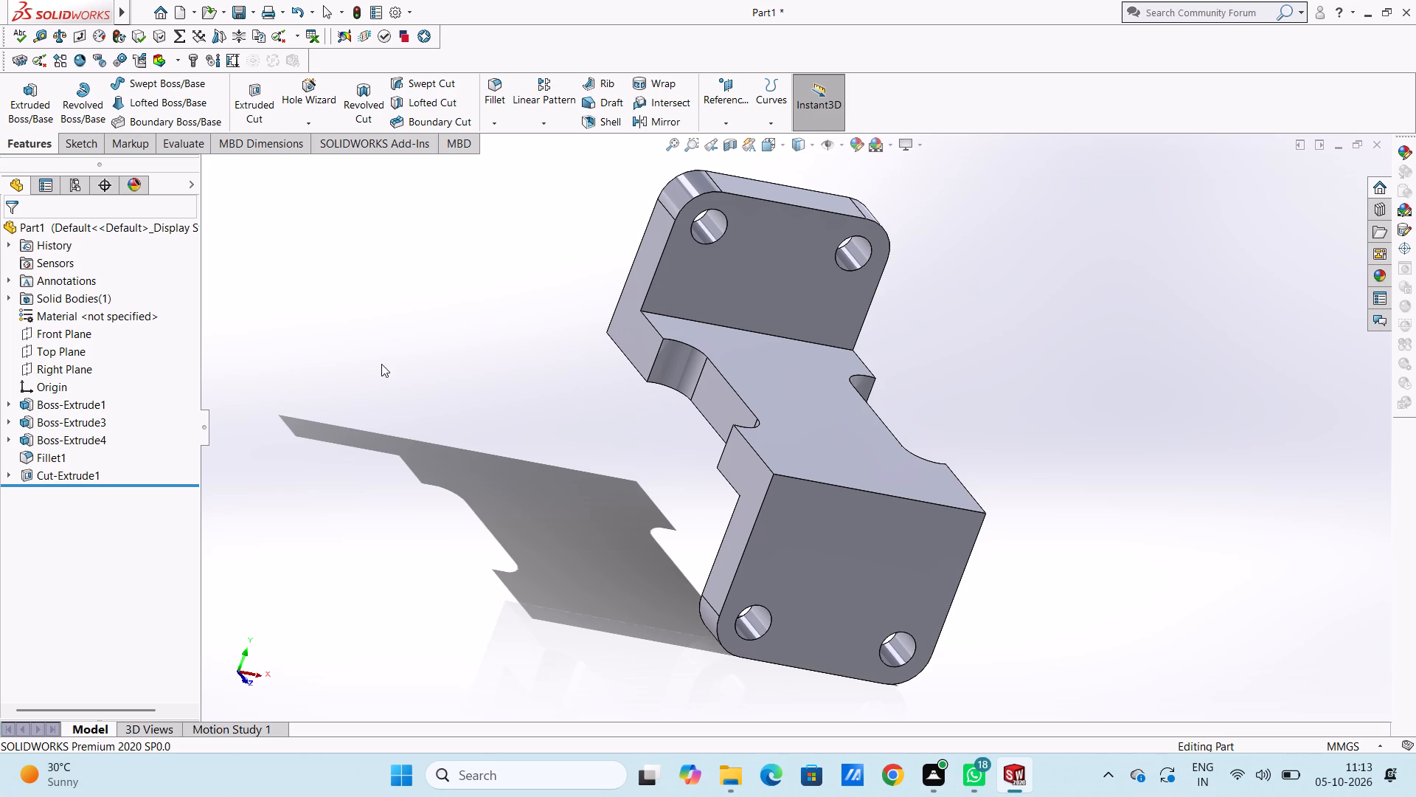
pyautogui.moveTo(439, 446); pyautogui.dragTo(327, 351, button='middle')
pyautogui.hotkey('ctrl', '2')
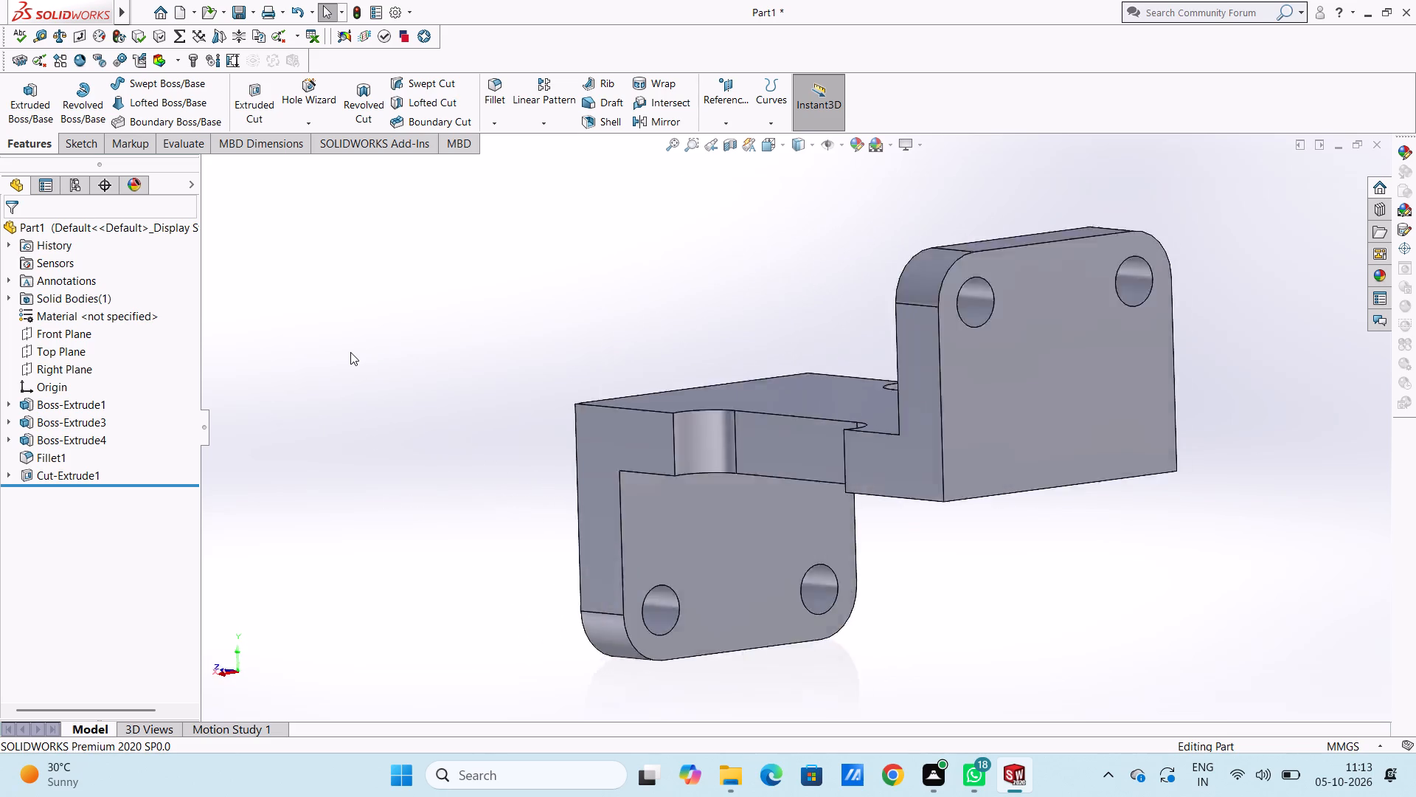
pyautogui.keyDown('ctrl'); pyautogui.rightClick(350, 352); pyautogui.keyUp('ctrl')
pyautogui.hotkey('ctrl', '4')
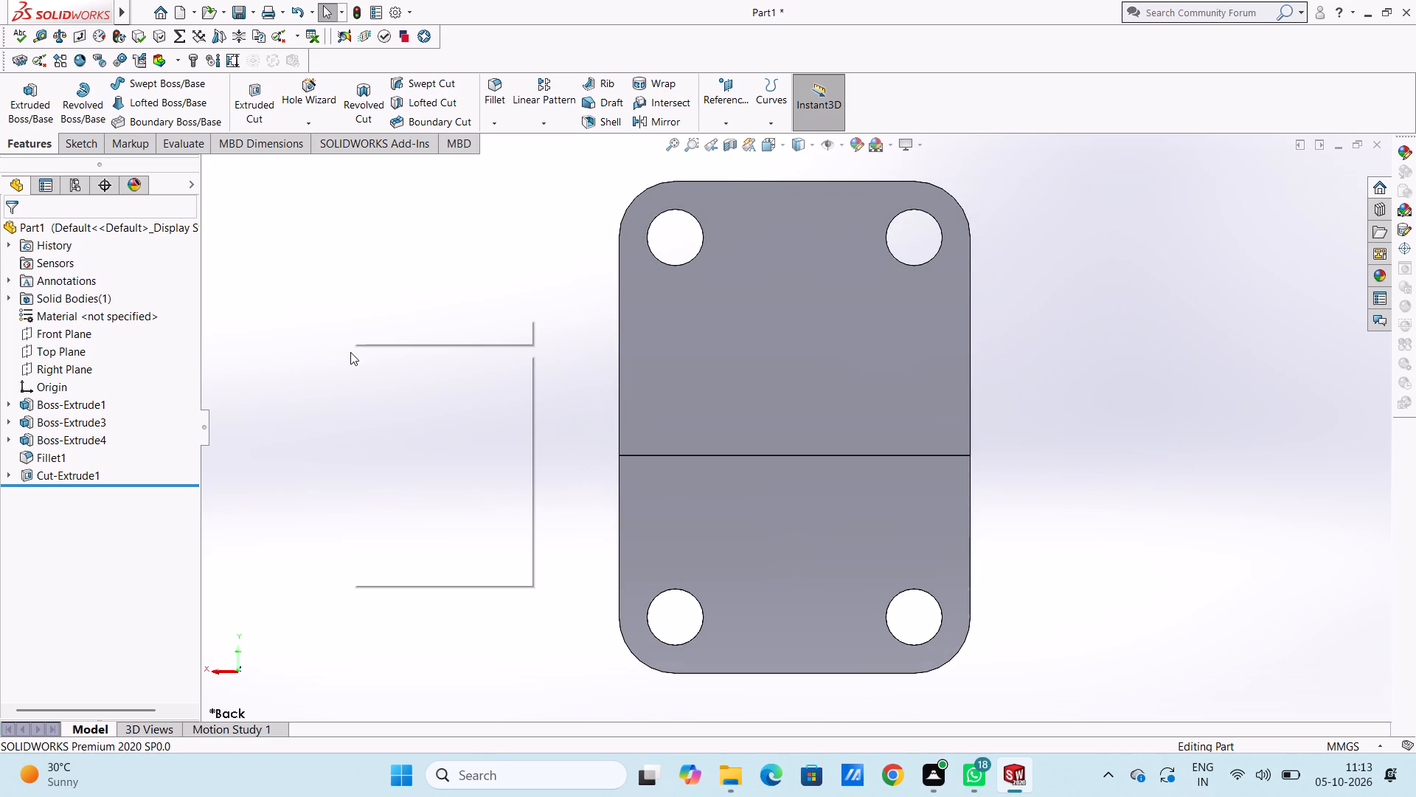
pyautogui.click(555, 201)
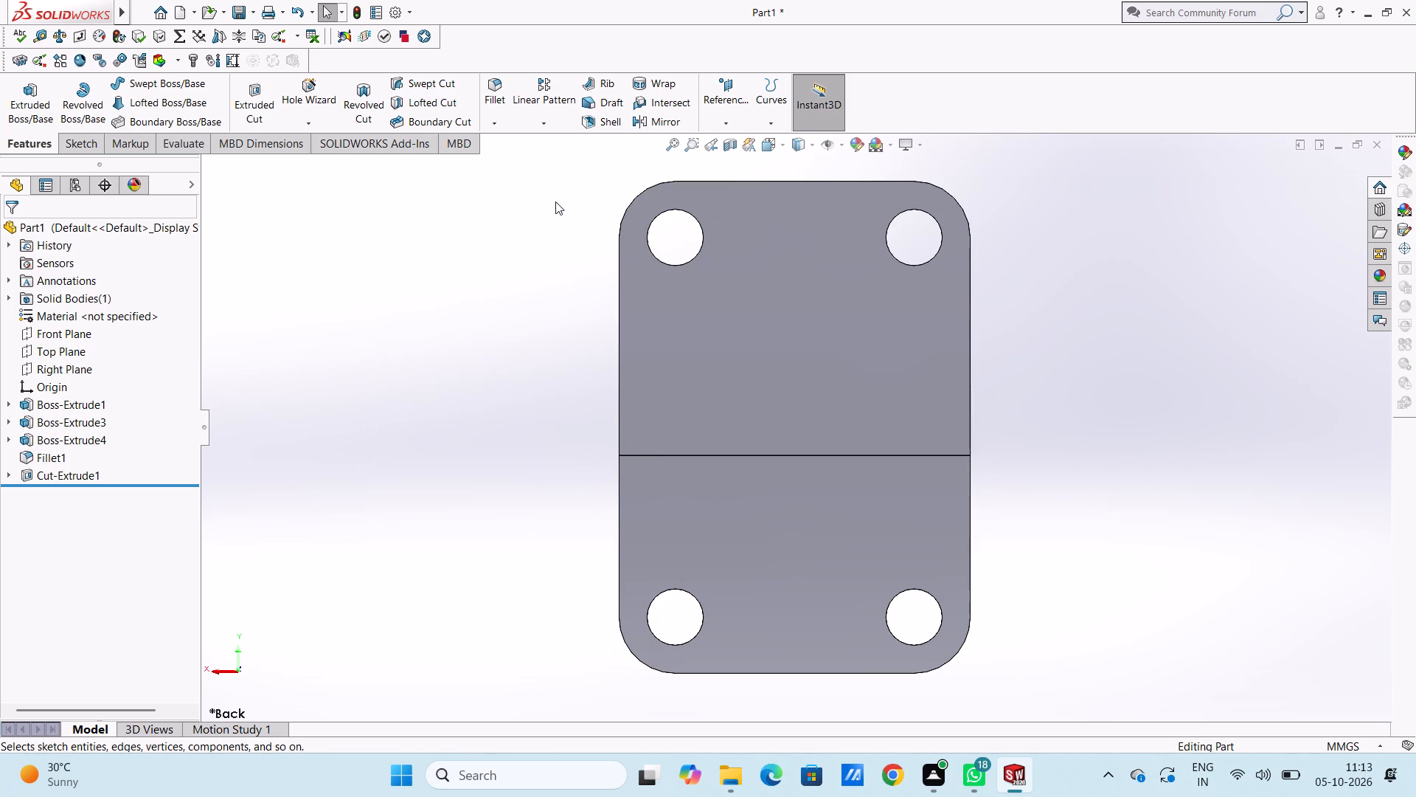
# Start a sketch on the lower plate's side face and draw a centerline from its top outer corner, rising diagonally at about 45°.
pyautogui.hotkey('ctrl', '4')
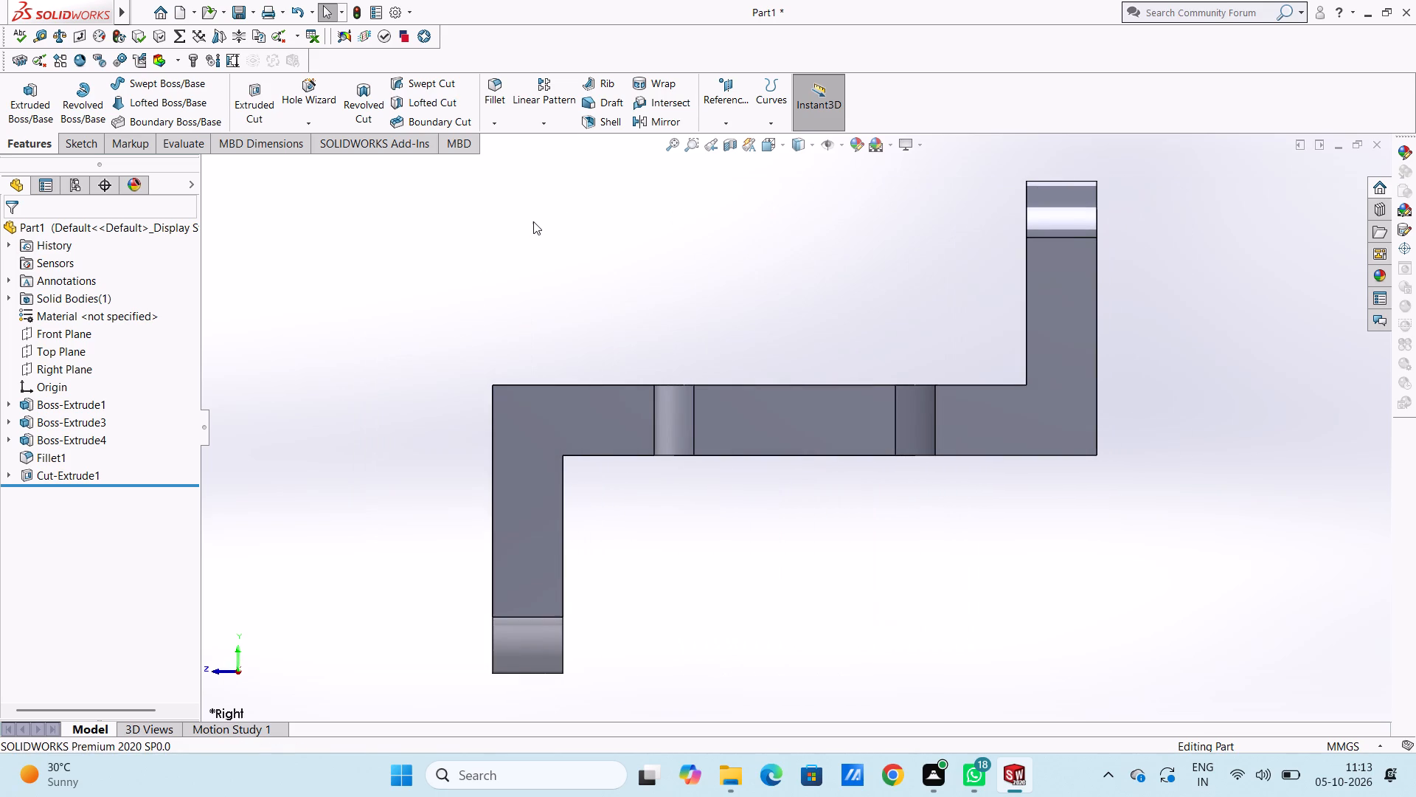
pyautogui.click(545, 407)
pyautogui.click(606, 362)
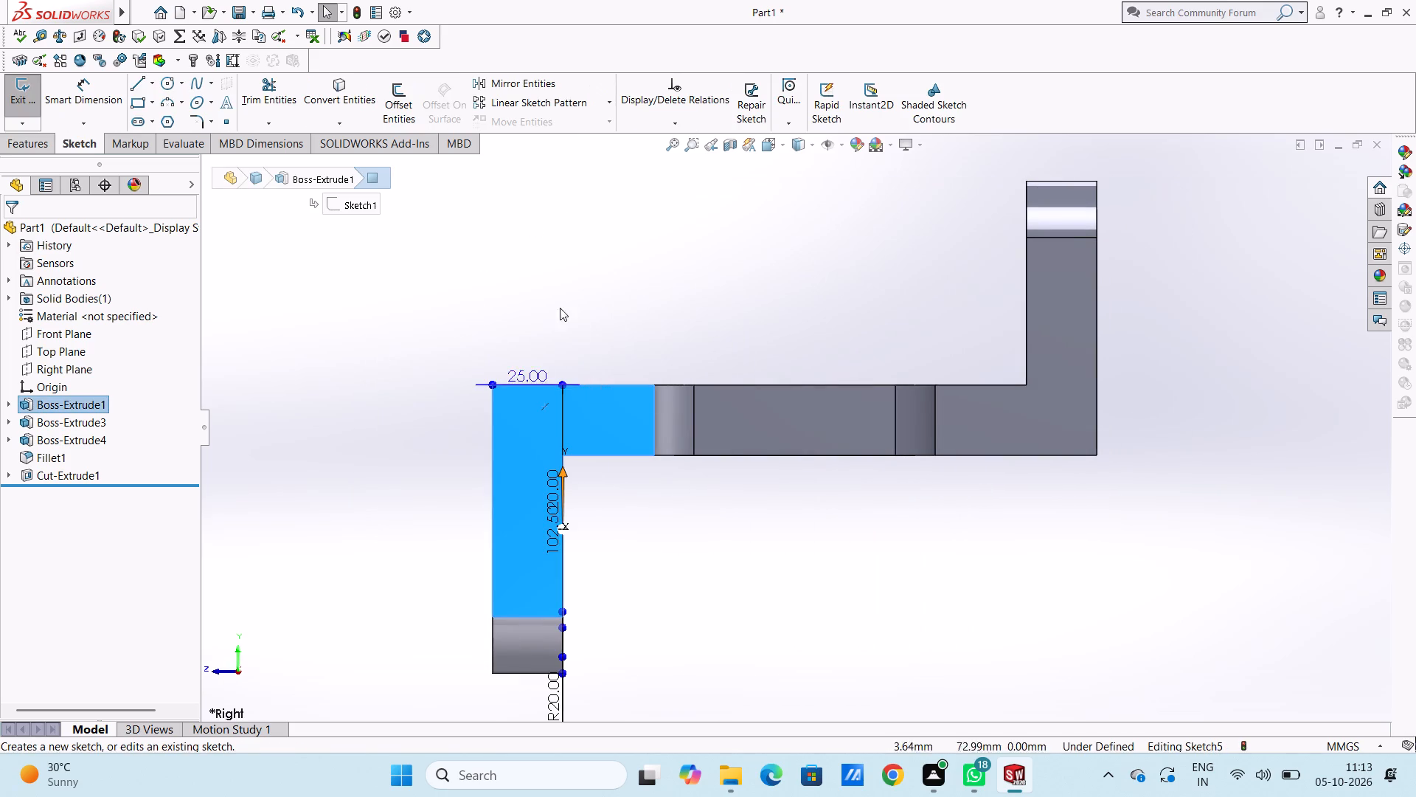
pyautogui.click(549, 297)
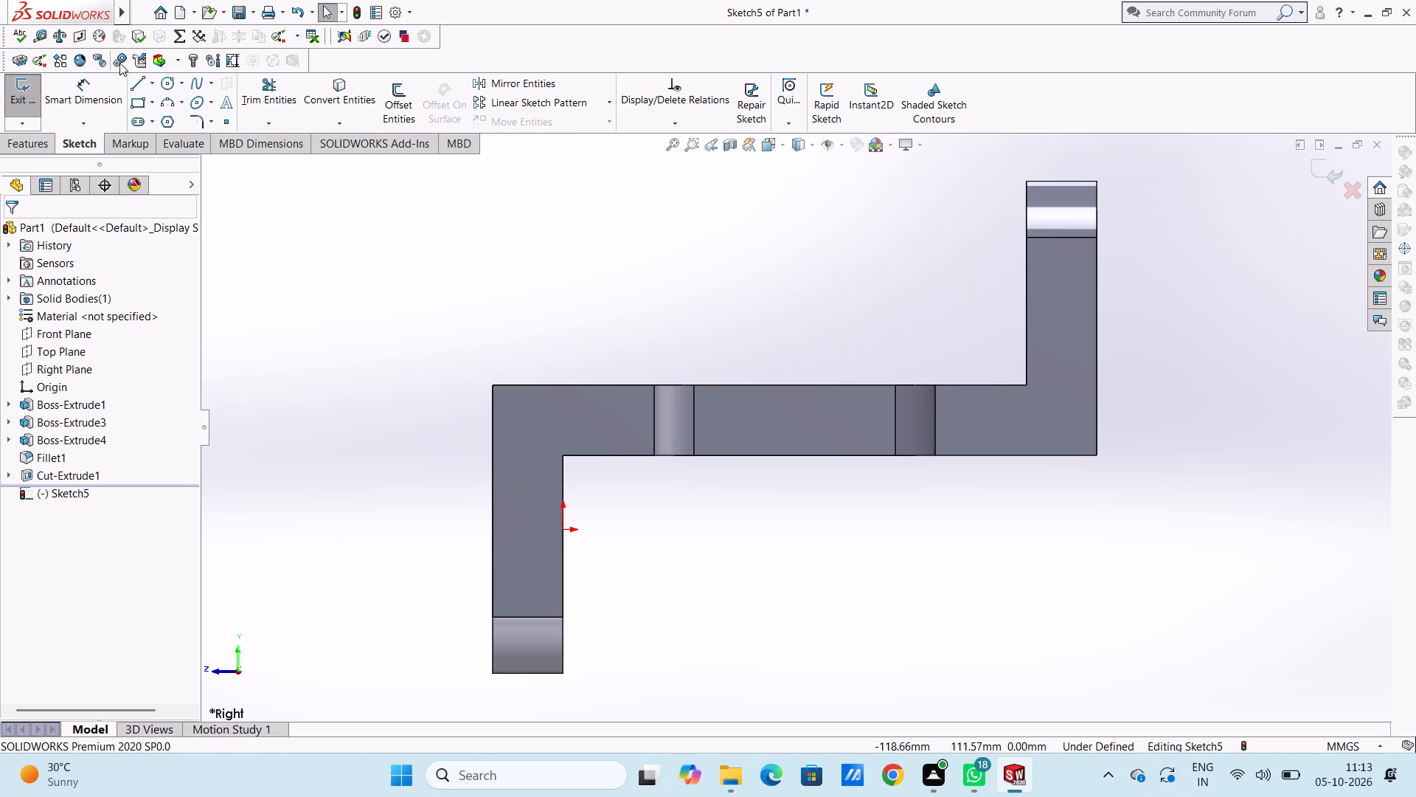
pyautogui.click(153, 82)
pyautogui.click(152, 117)
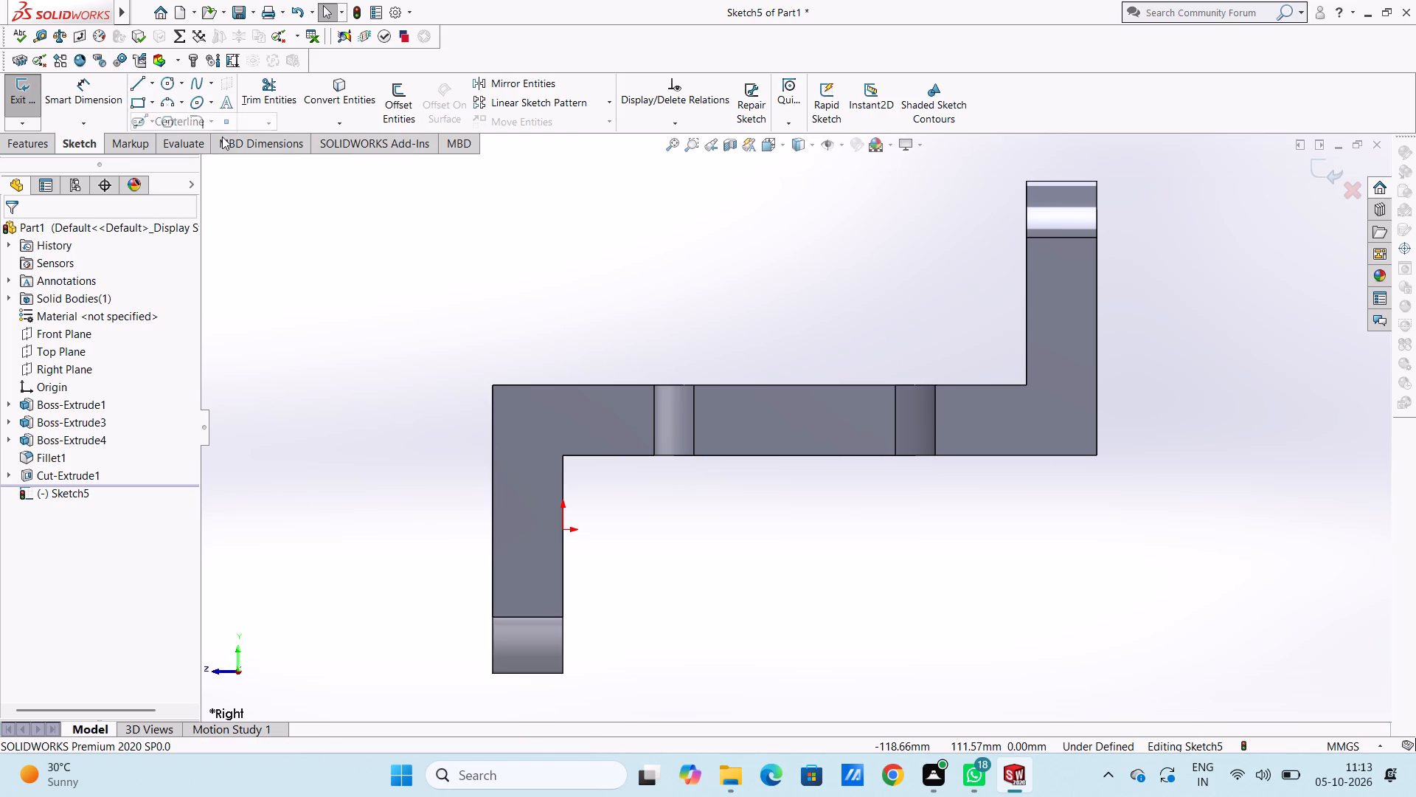
pyautogui.click(493, 387)
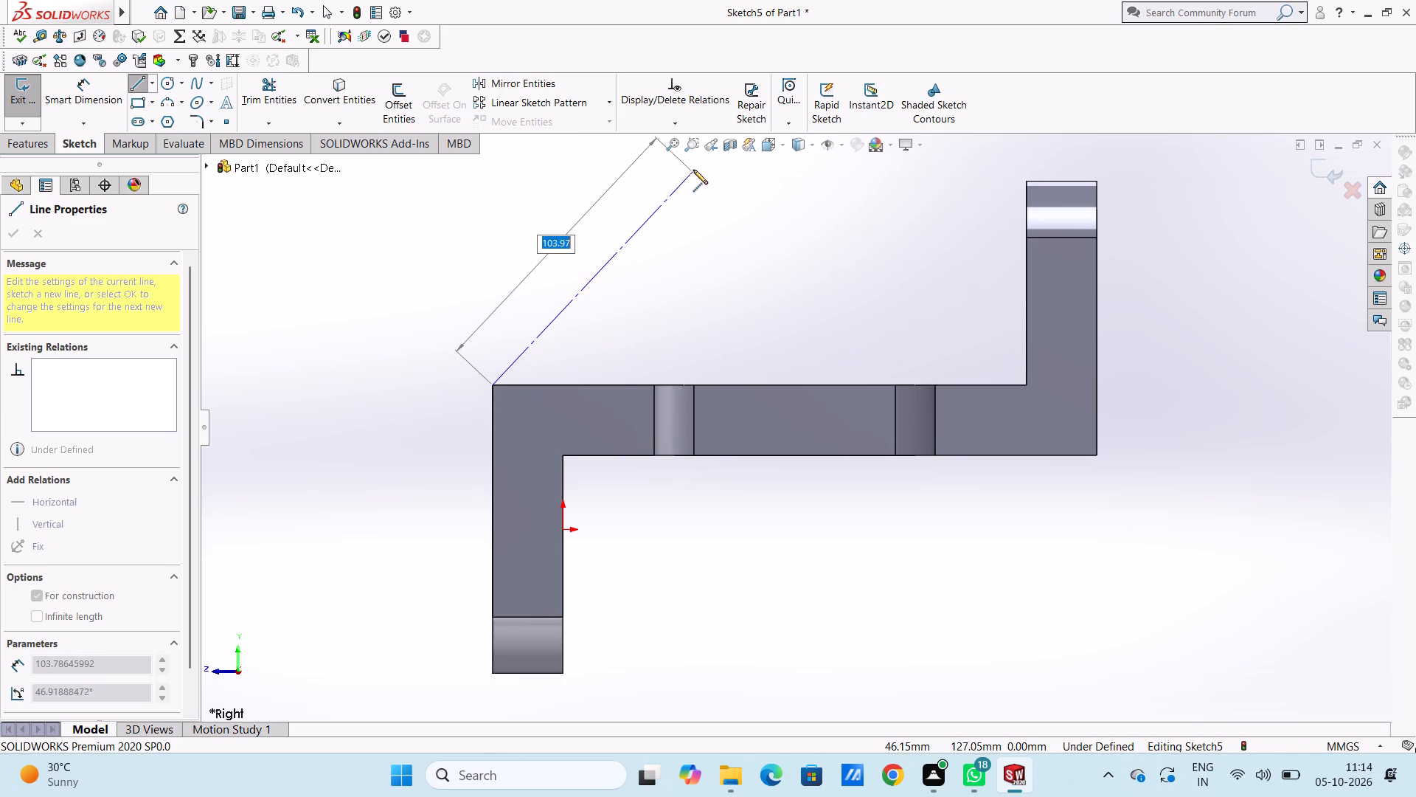
pyautogui.click(688, 193)
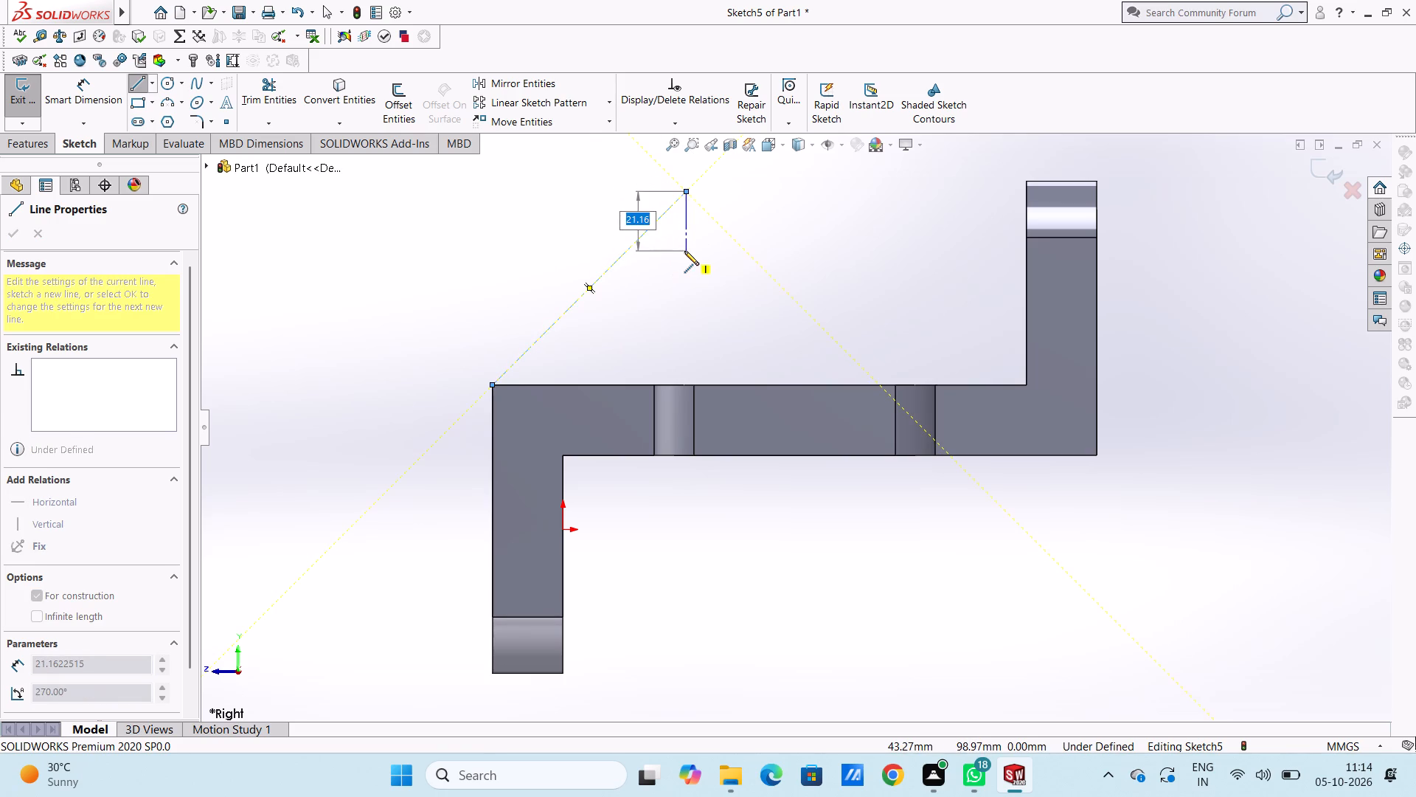
pyautogui.press('Escape')
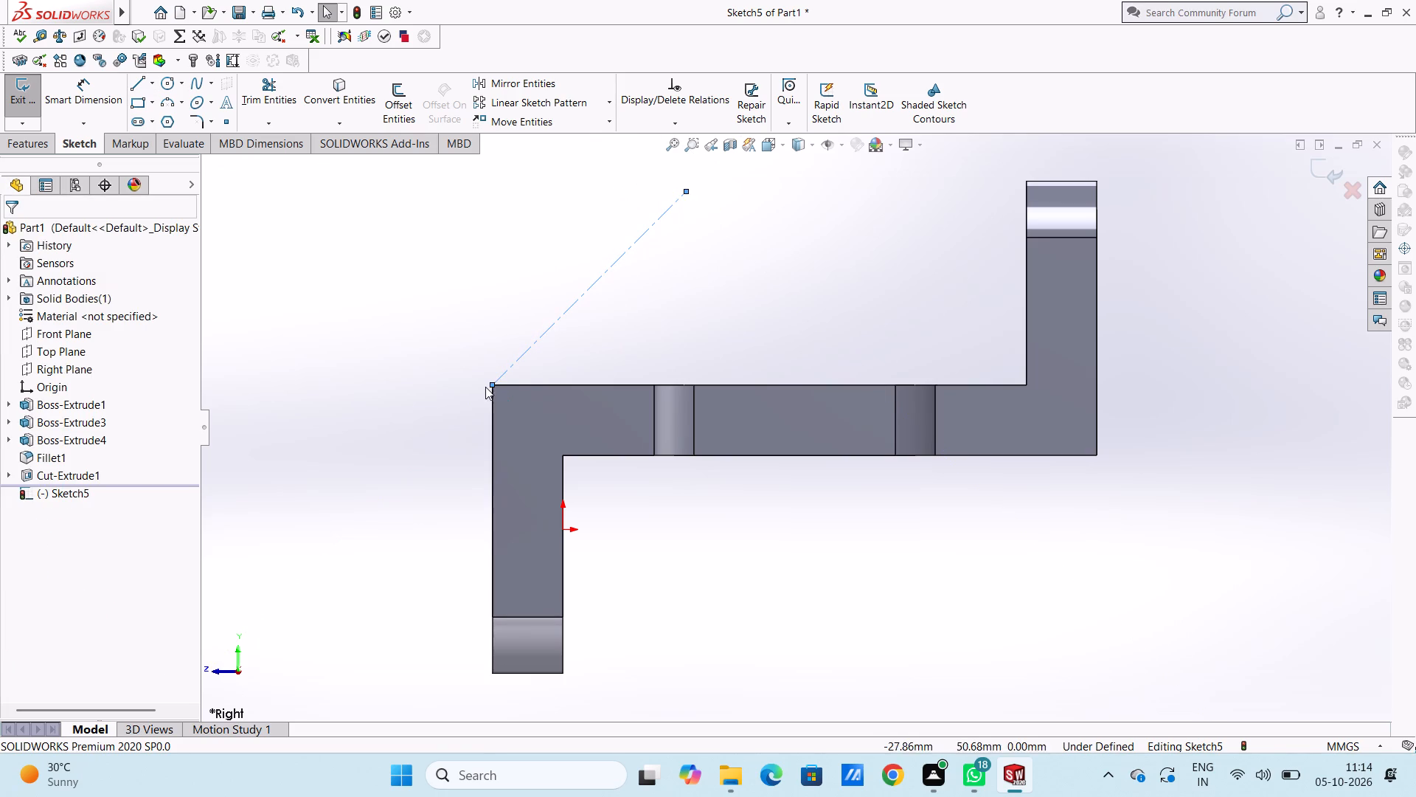
# Check the relations and coordinates of the diagonal centerline's endpoints, especially the one at the plate corner.
pyautogui.click(490, 385)
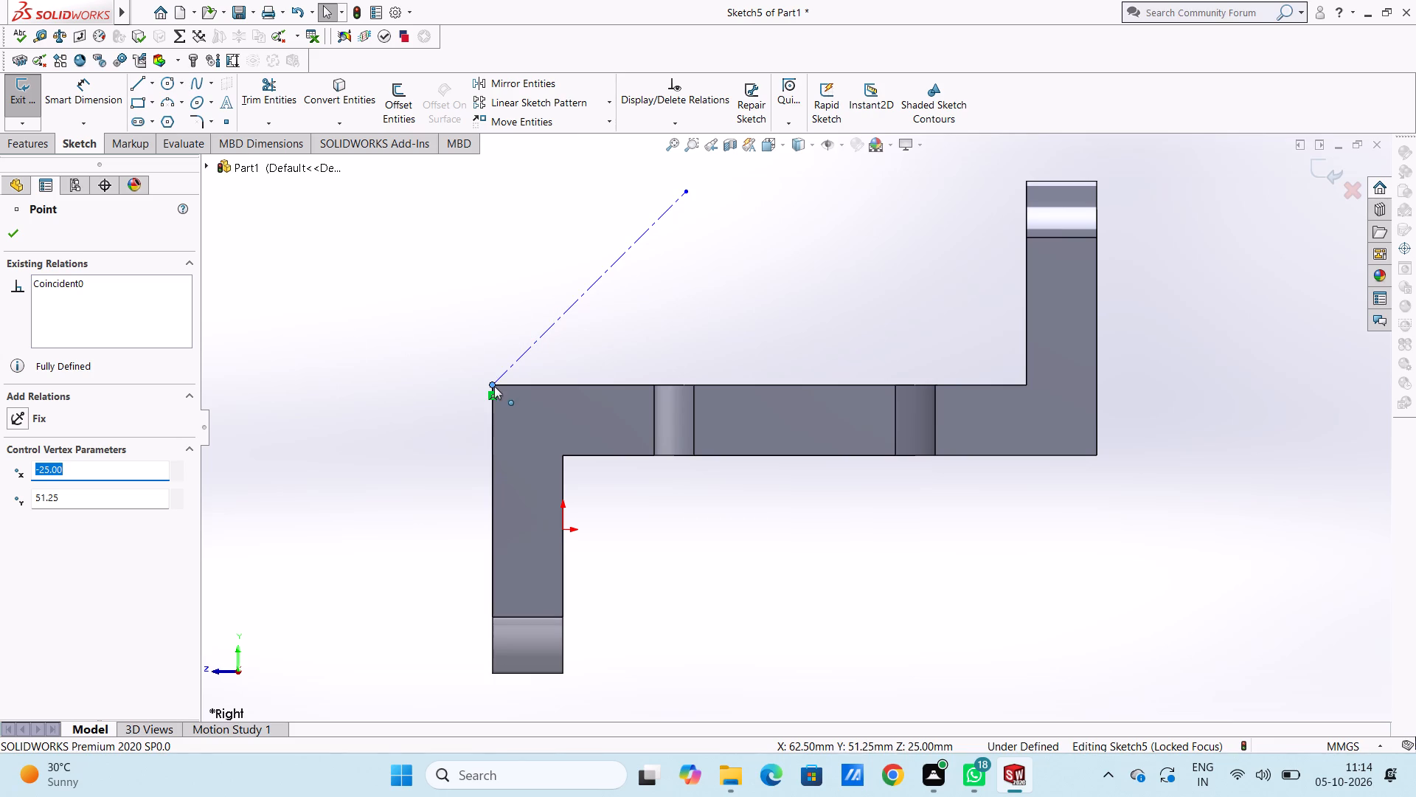
pyautogui.click(490, 382)
pyautogui.click(489, 343)
pyautogui.click(489, 343)
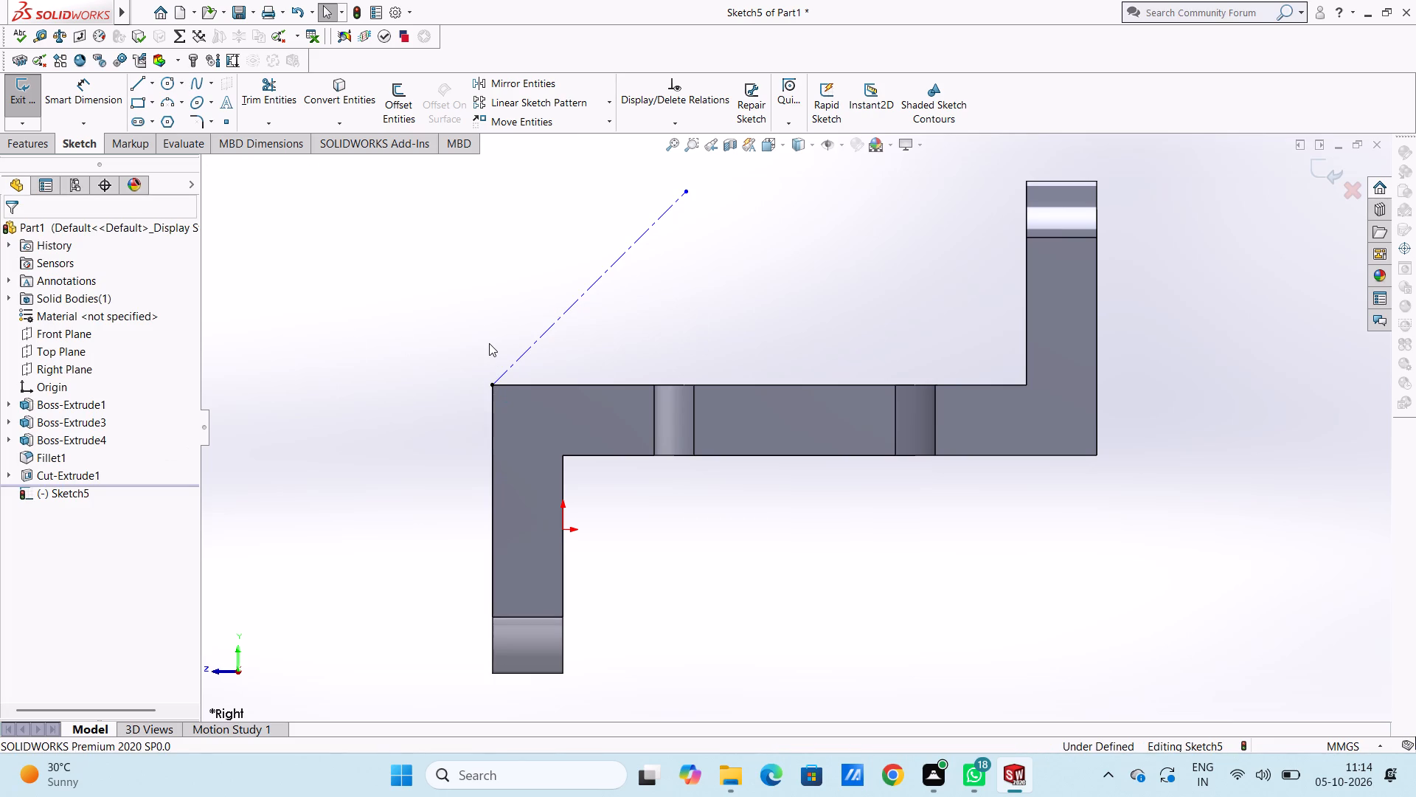
pyautogui.click(491, 384)
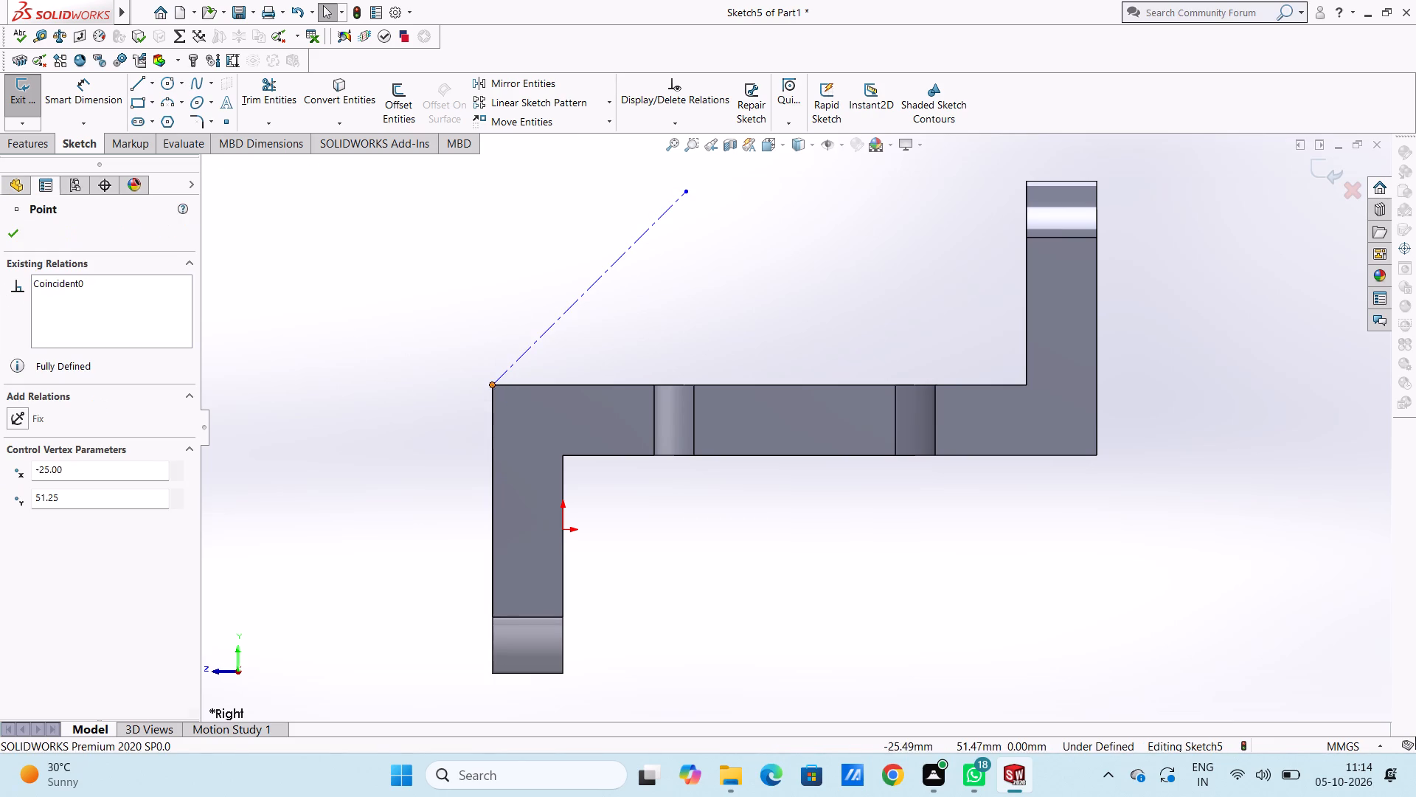
pyautogui.click(485, 339)
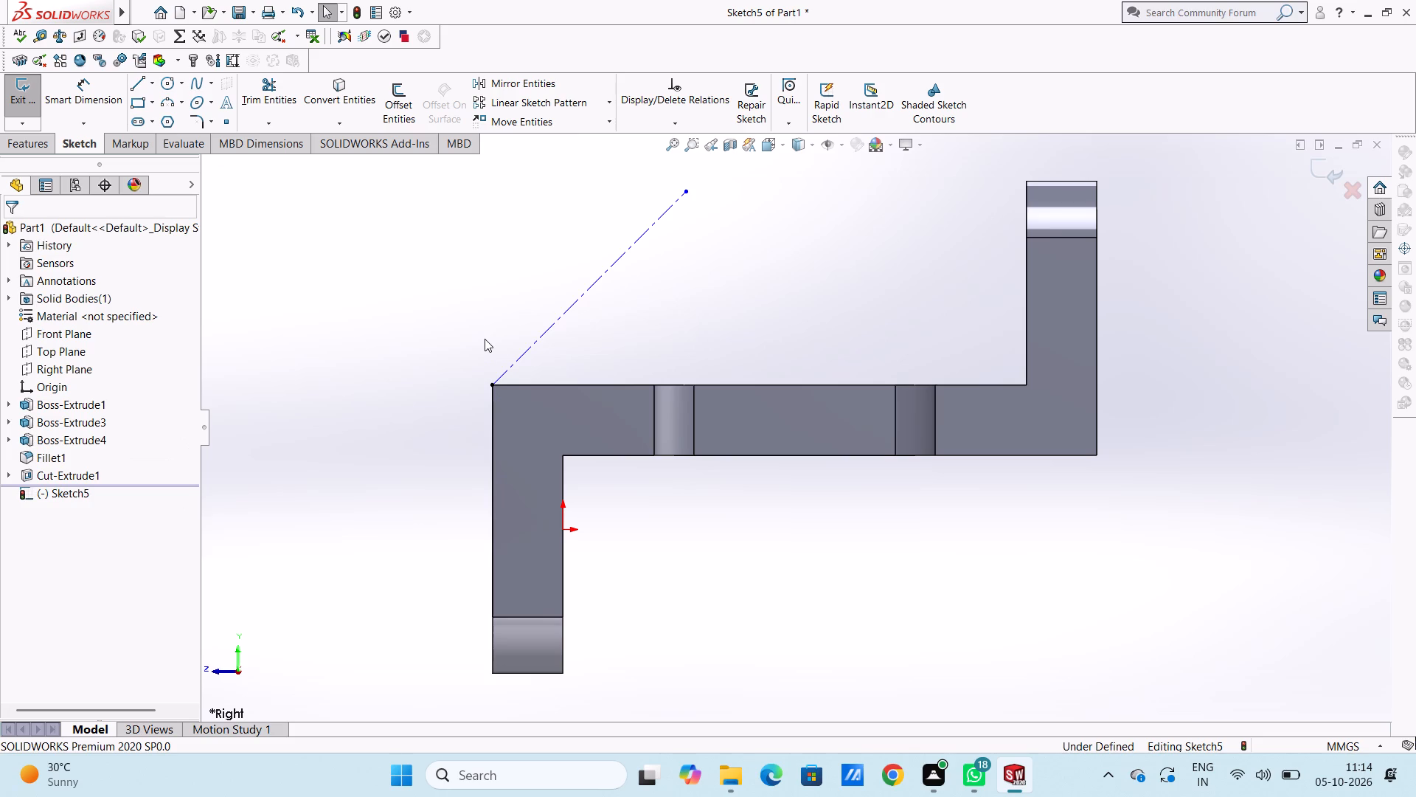
pyautogui.click(687, 191)
pyautogui.click(493, 384)
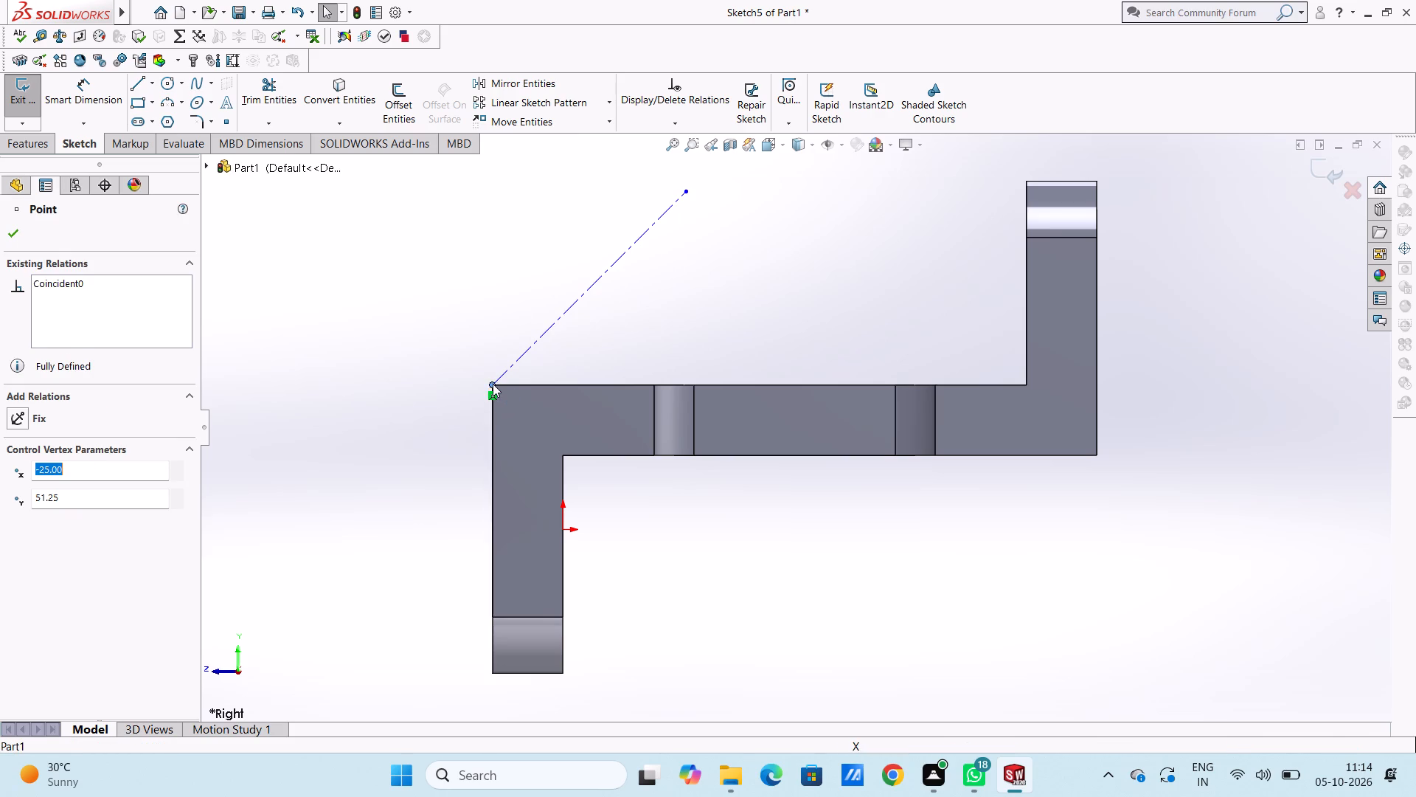
# Recheck the relations and coordinates of the diagonal centerline's two endpoints.
pyautogui.click(544, 366)
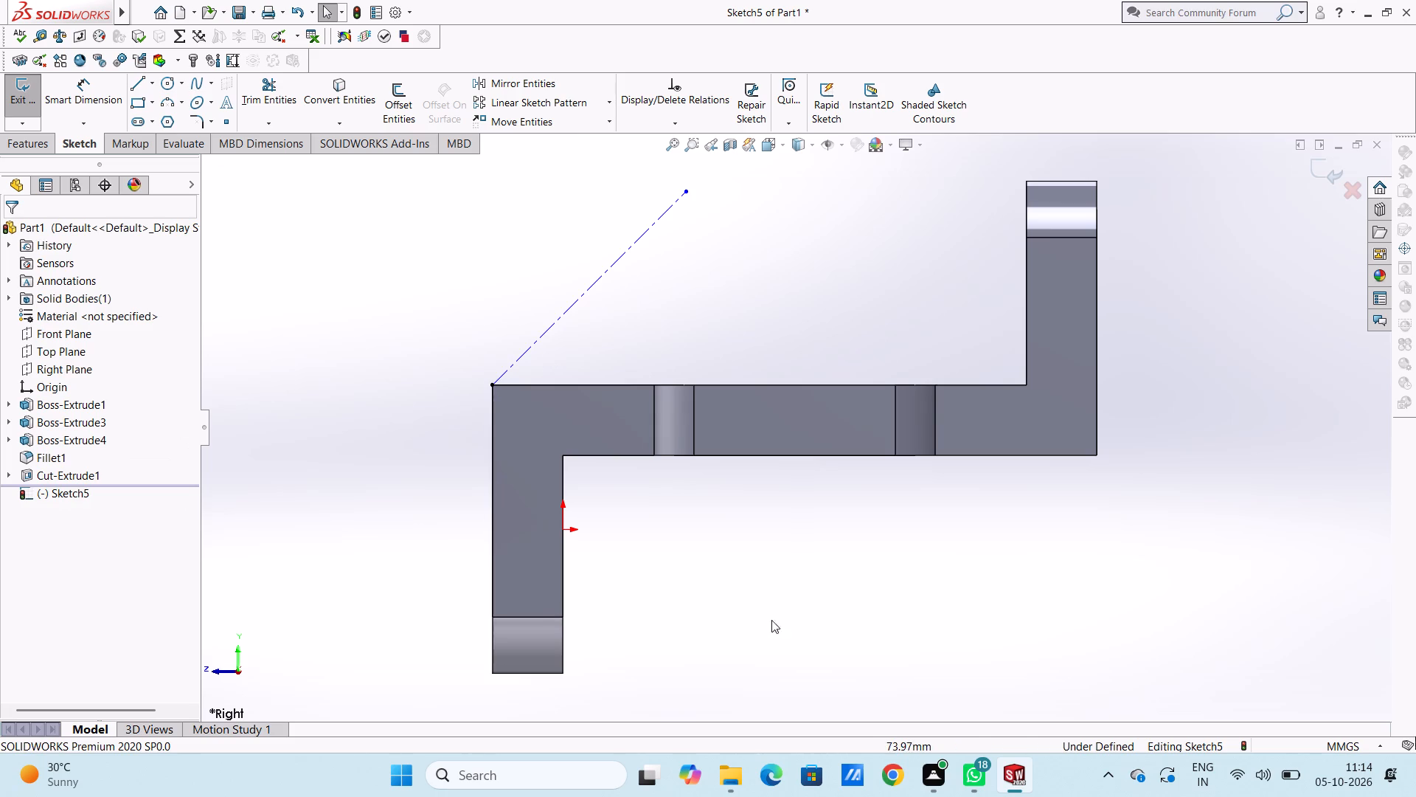
pyautogui.click(491, 385)
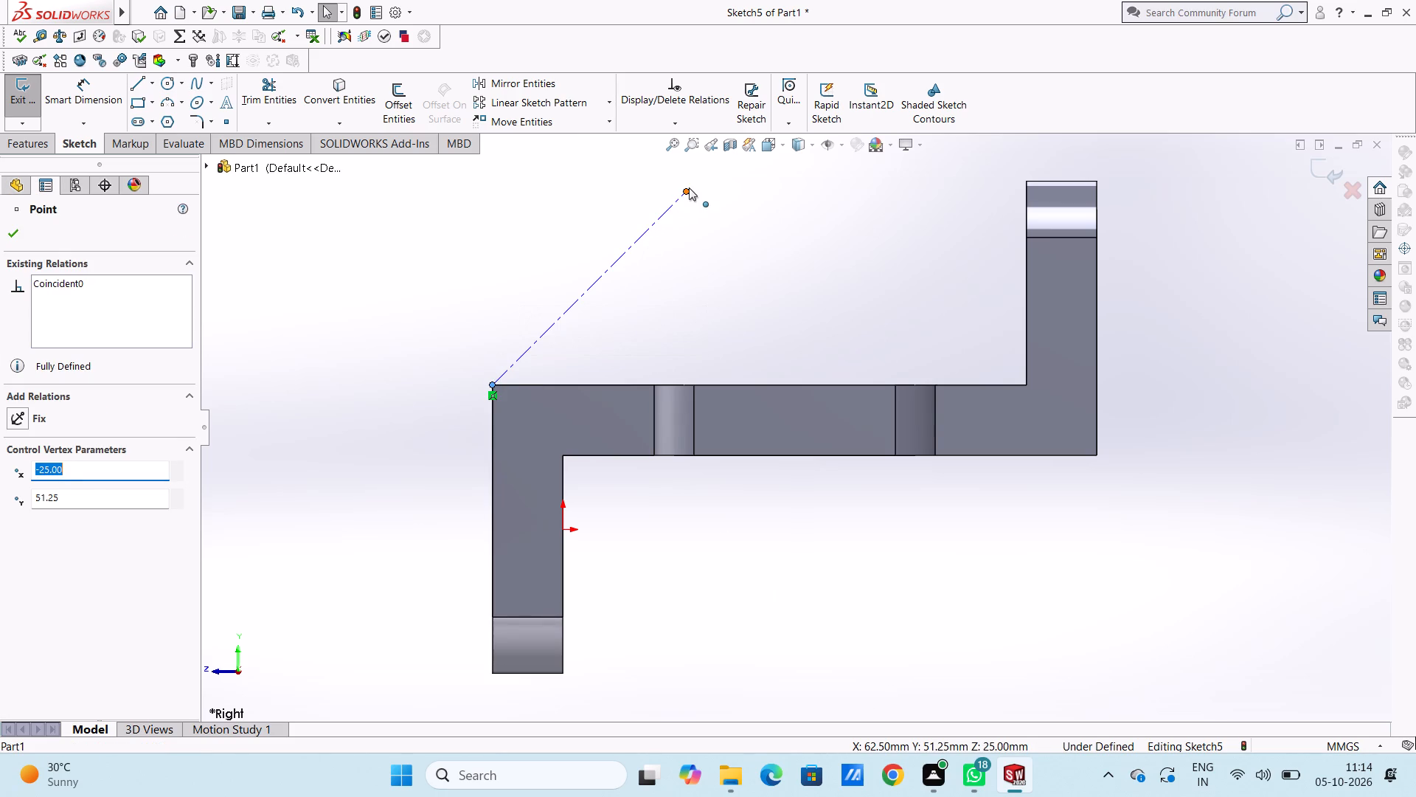
pyautogui.click(688, 193)
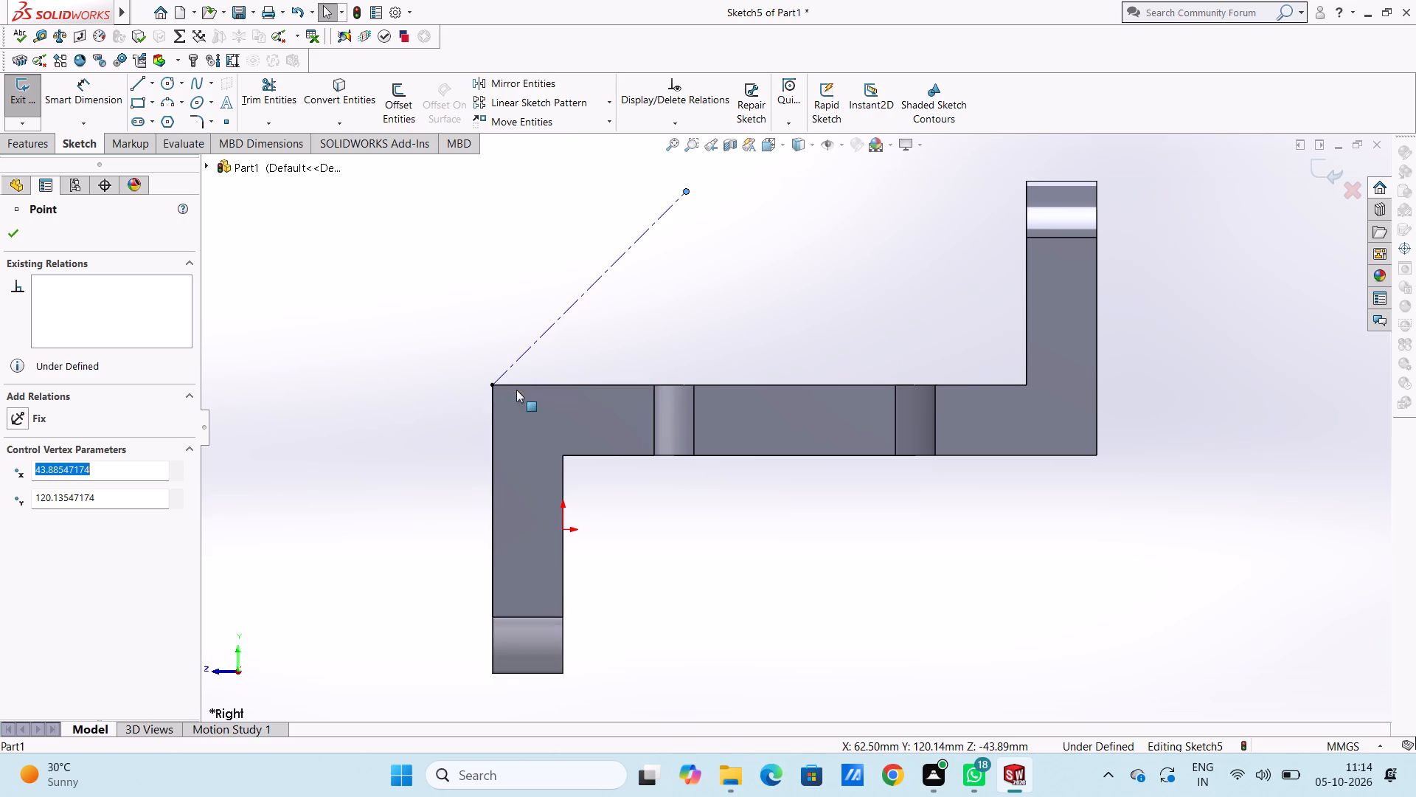
pyautogui.click(491, 384)
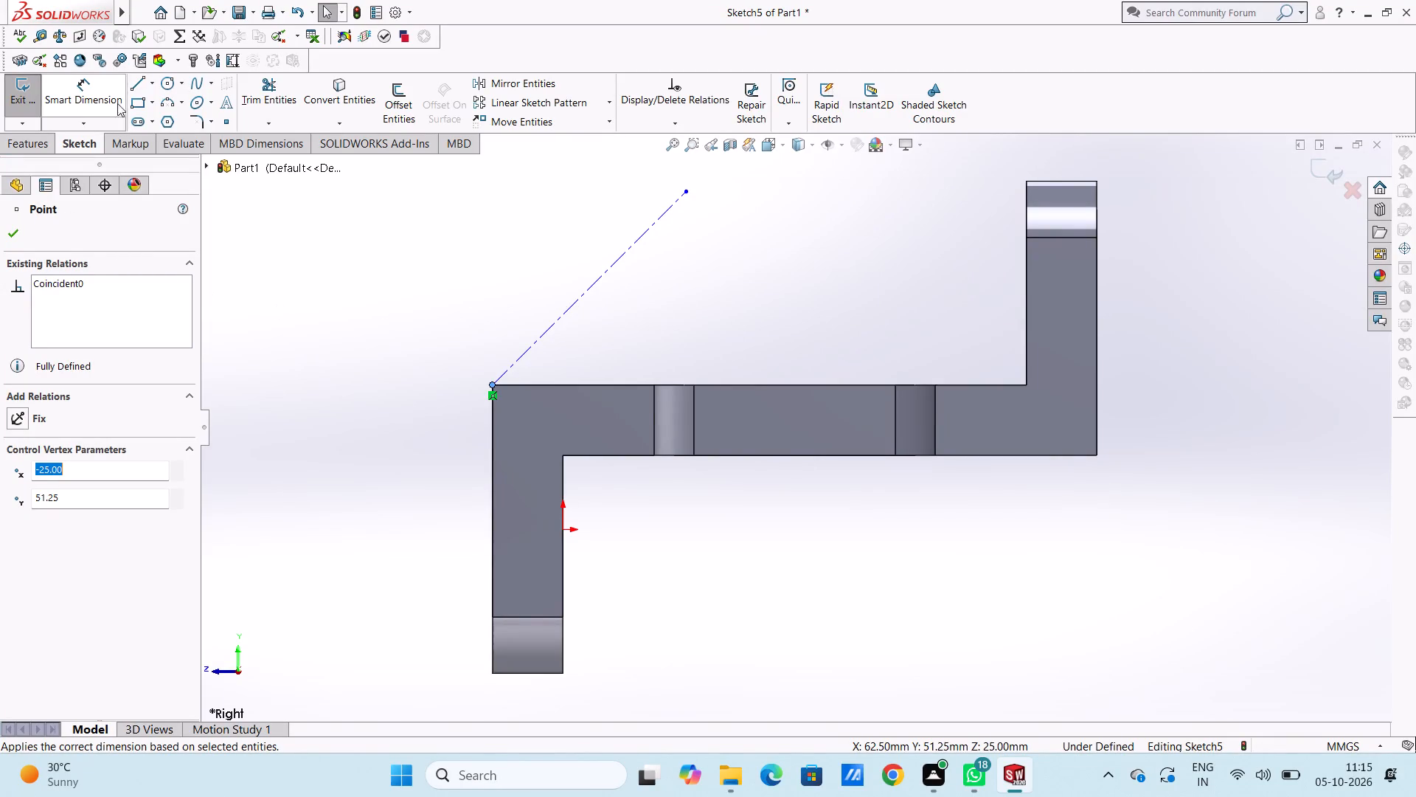
pyautogui.click(11, 230)
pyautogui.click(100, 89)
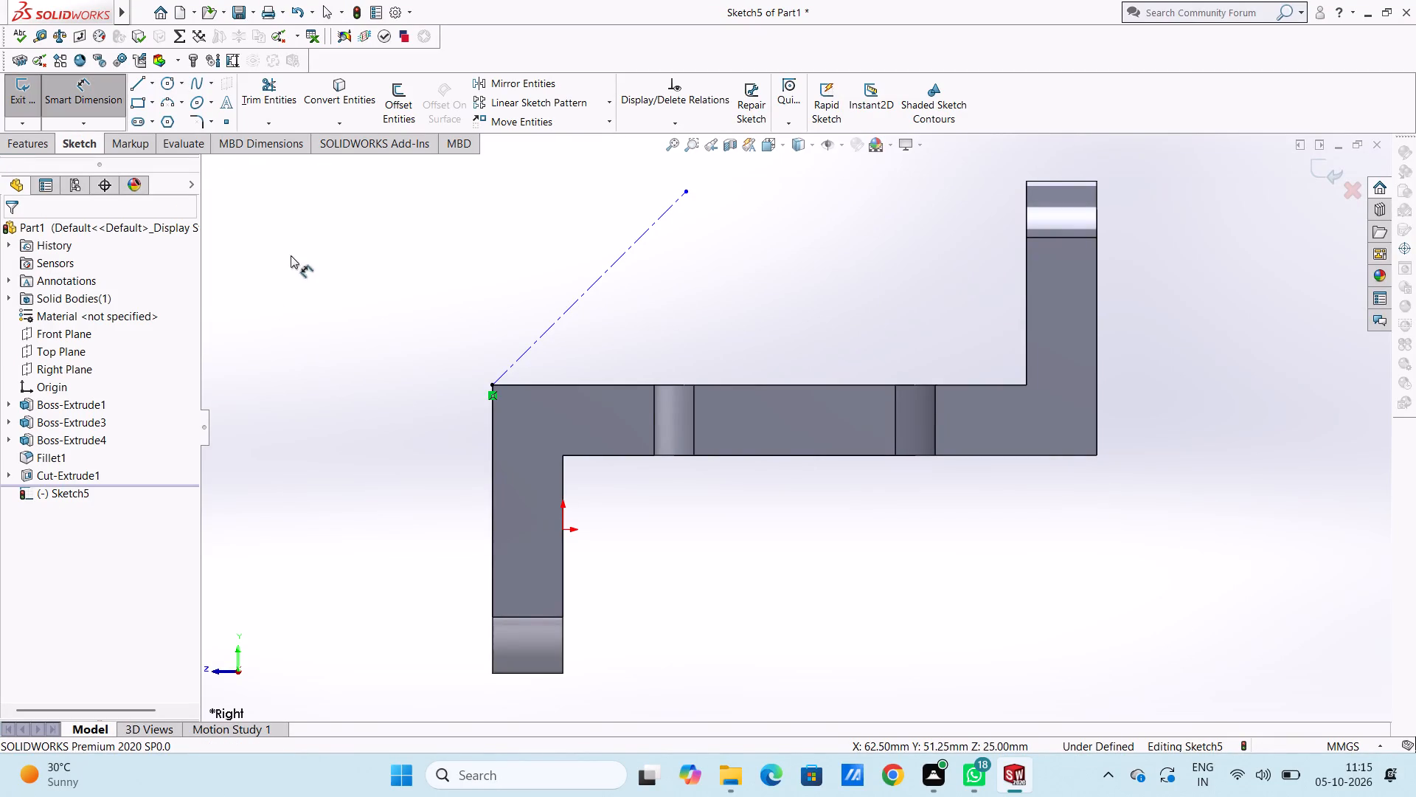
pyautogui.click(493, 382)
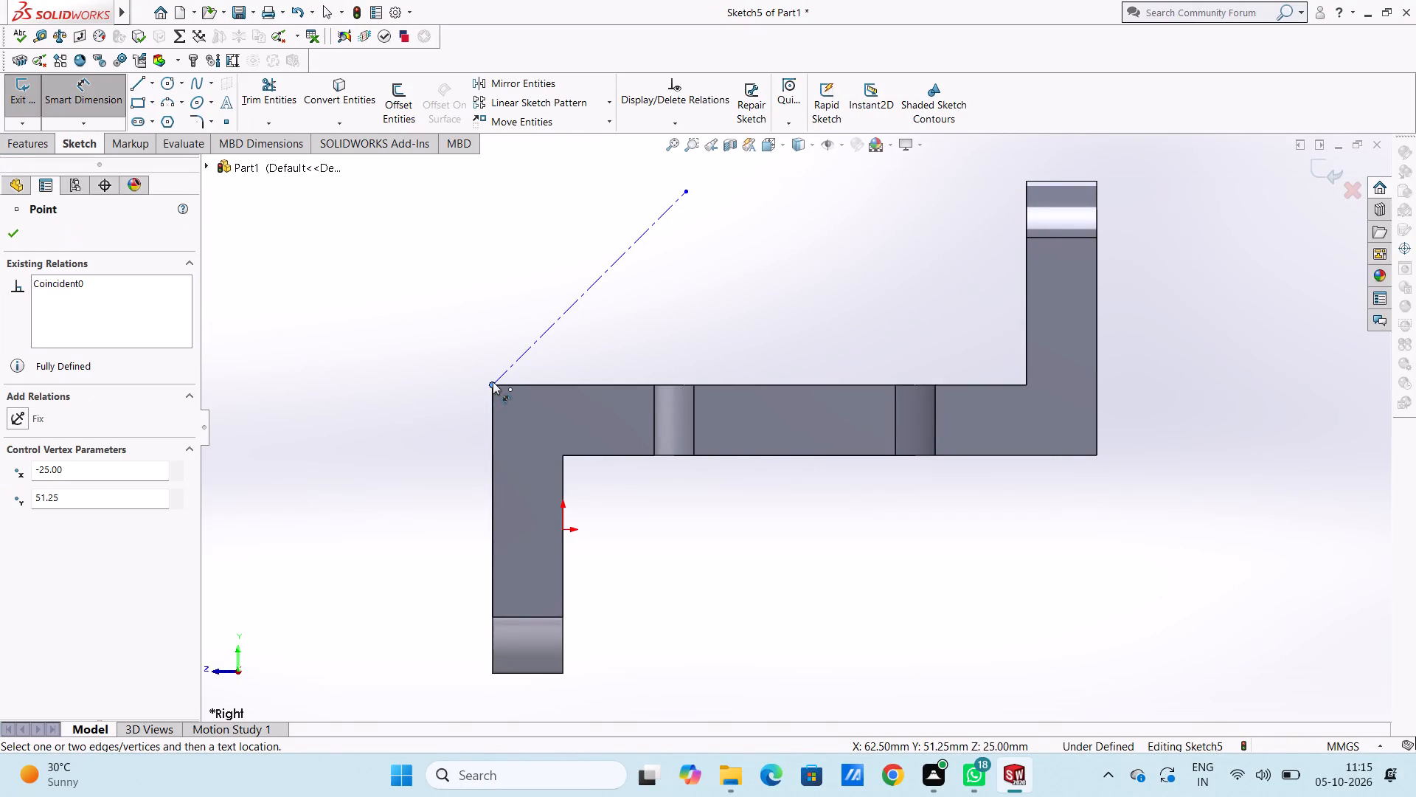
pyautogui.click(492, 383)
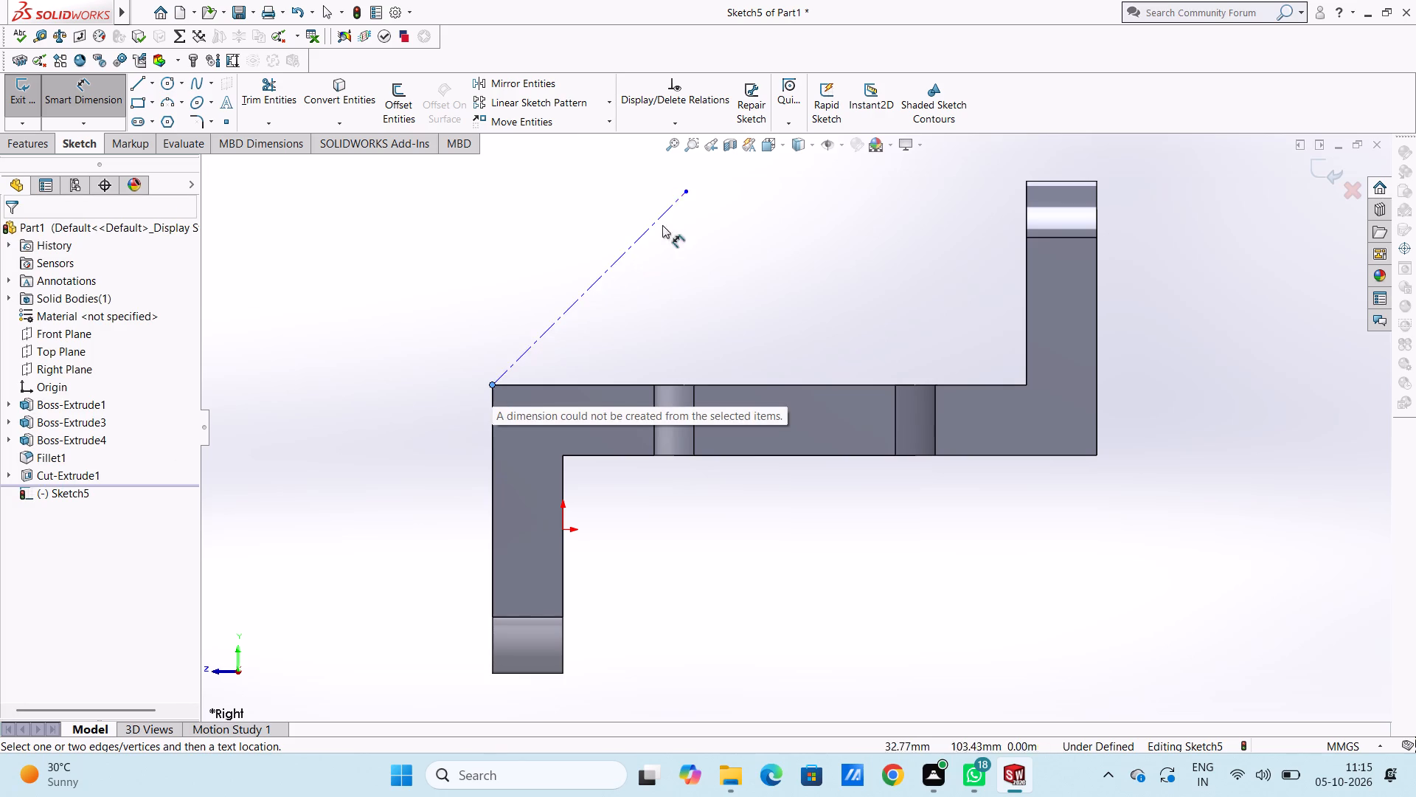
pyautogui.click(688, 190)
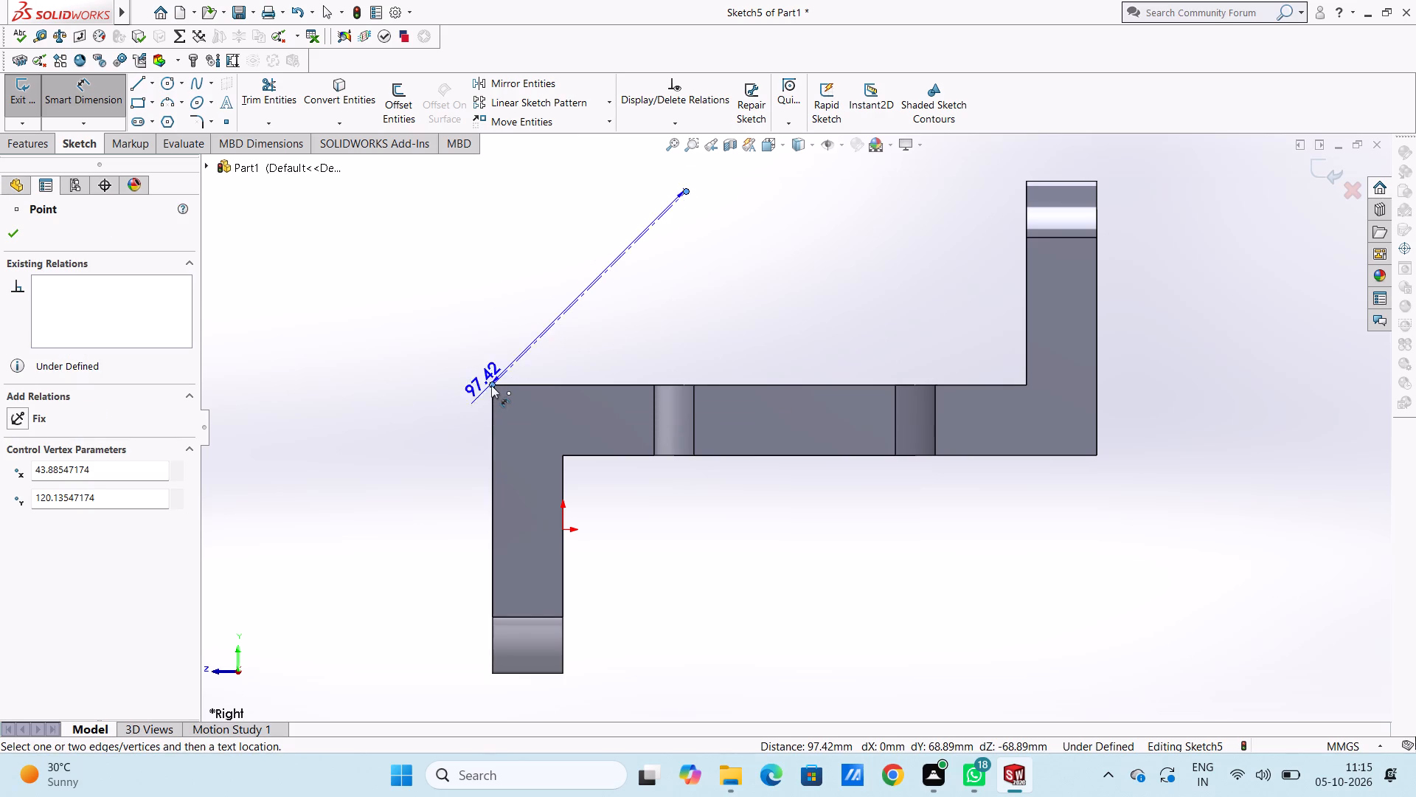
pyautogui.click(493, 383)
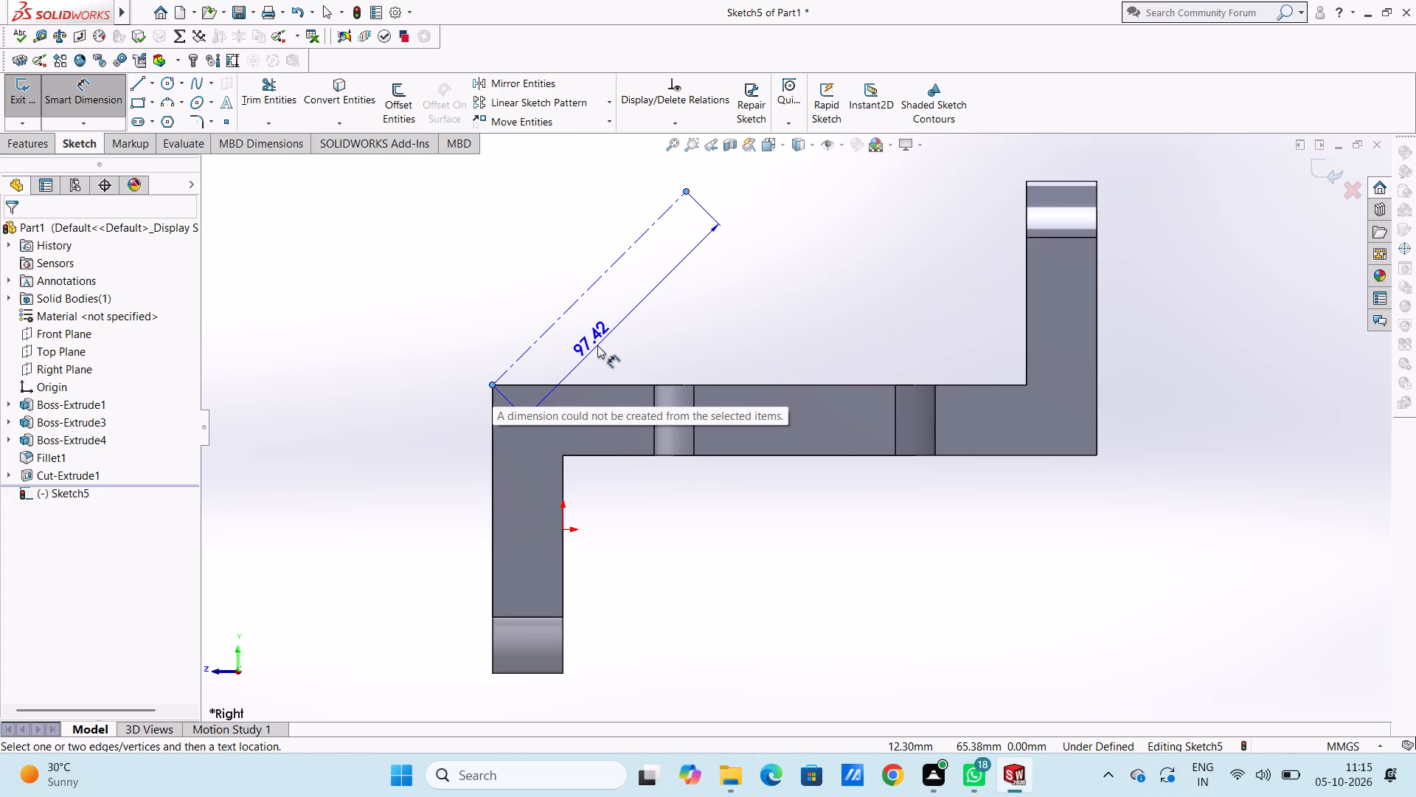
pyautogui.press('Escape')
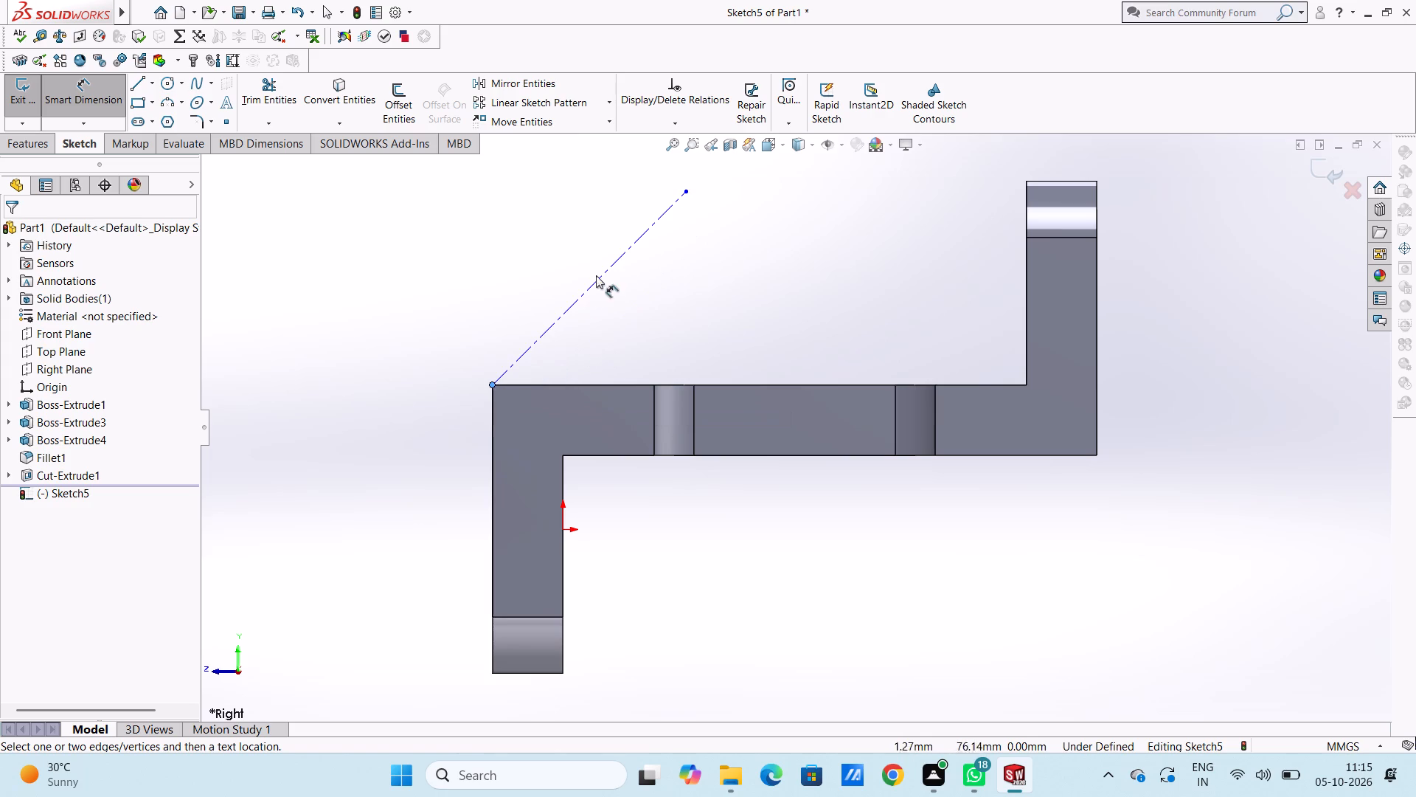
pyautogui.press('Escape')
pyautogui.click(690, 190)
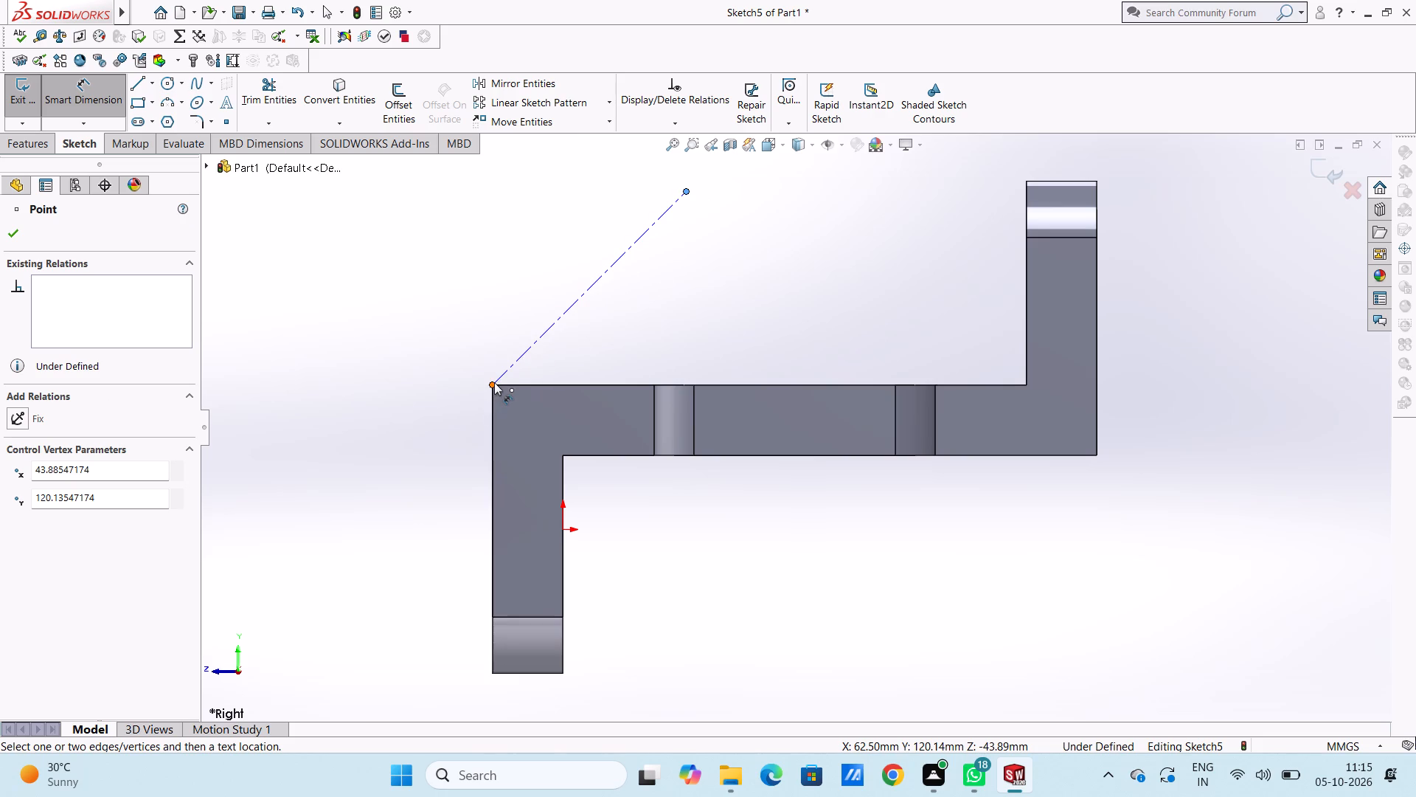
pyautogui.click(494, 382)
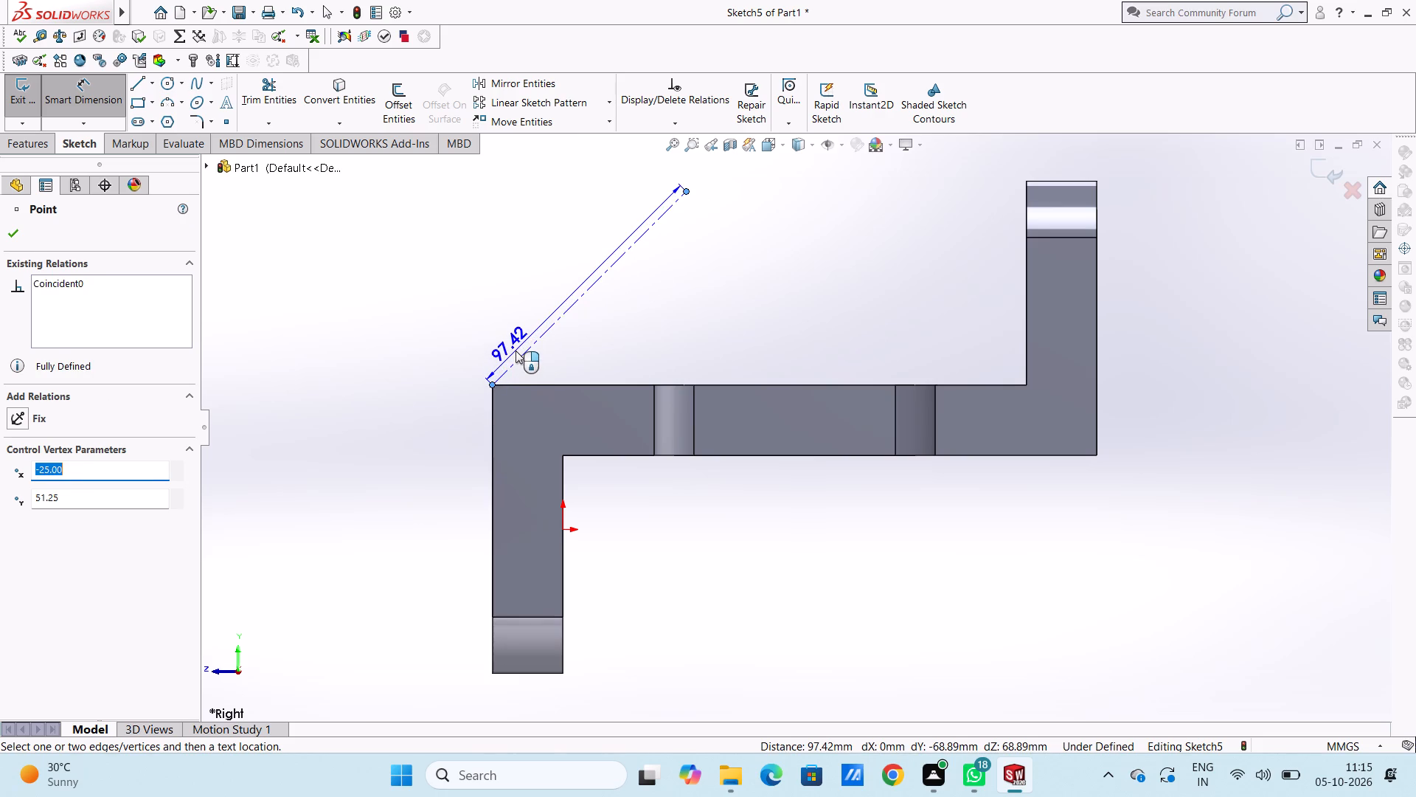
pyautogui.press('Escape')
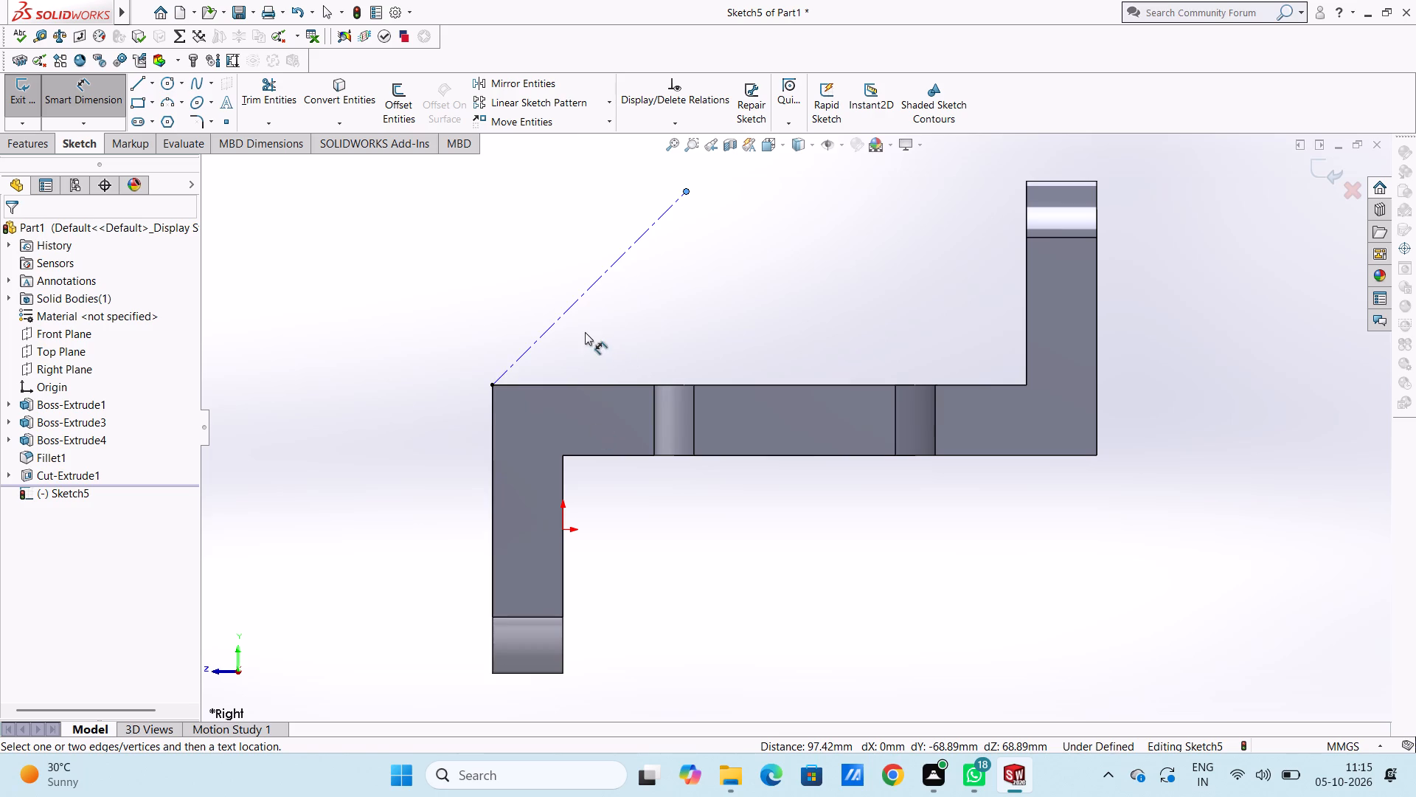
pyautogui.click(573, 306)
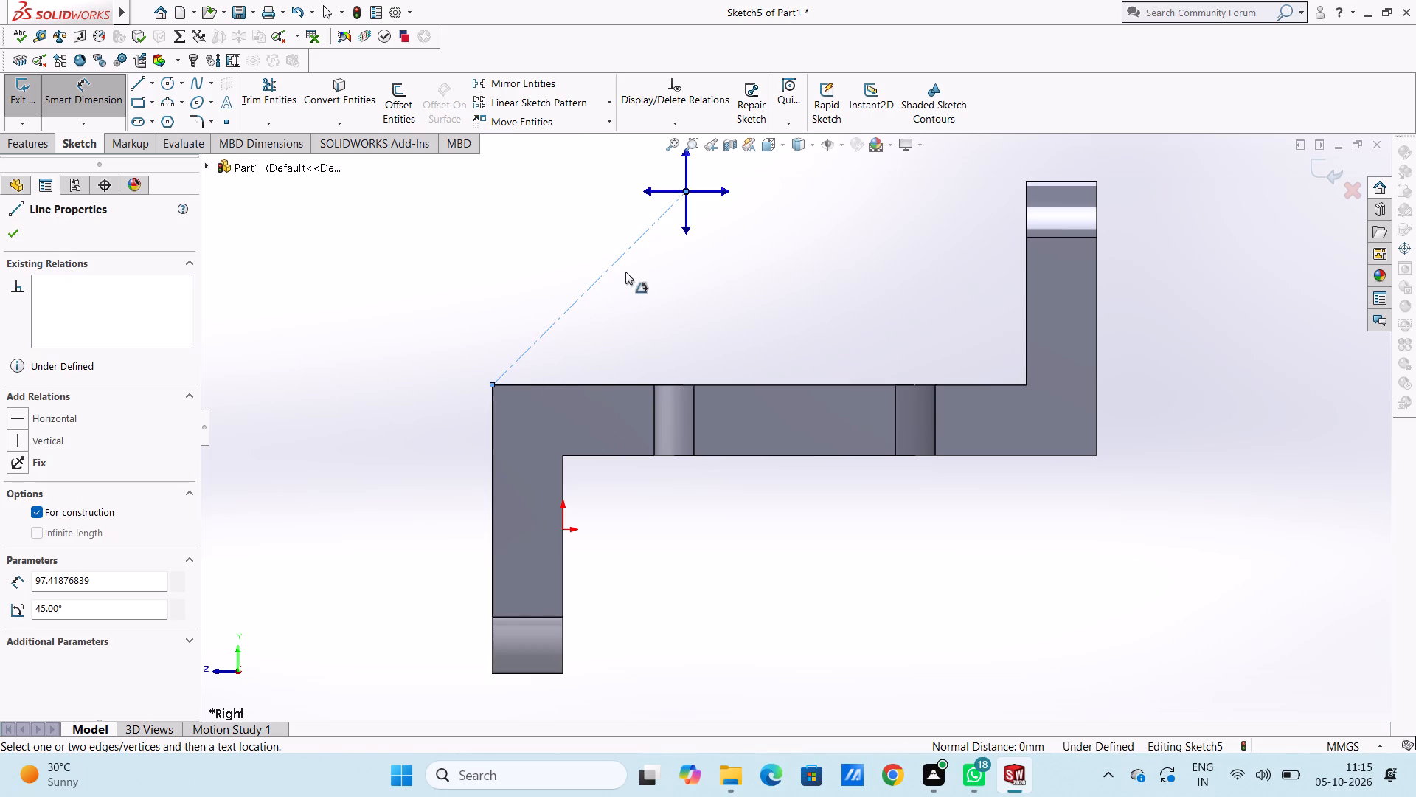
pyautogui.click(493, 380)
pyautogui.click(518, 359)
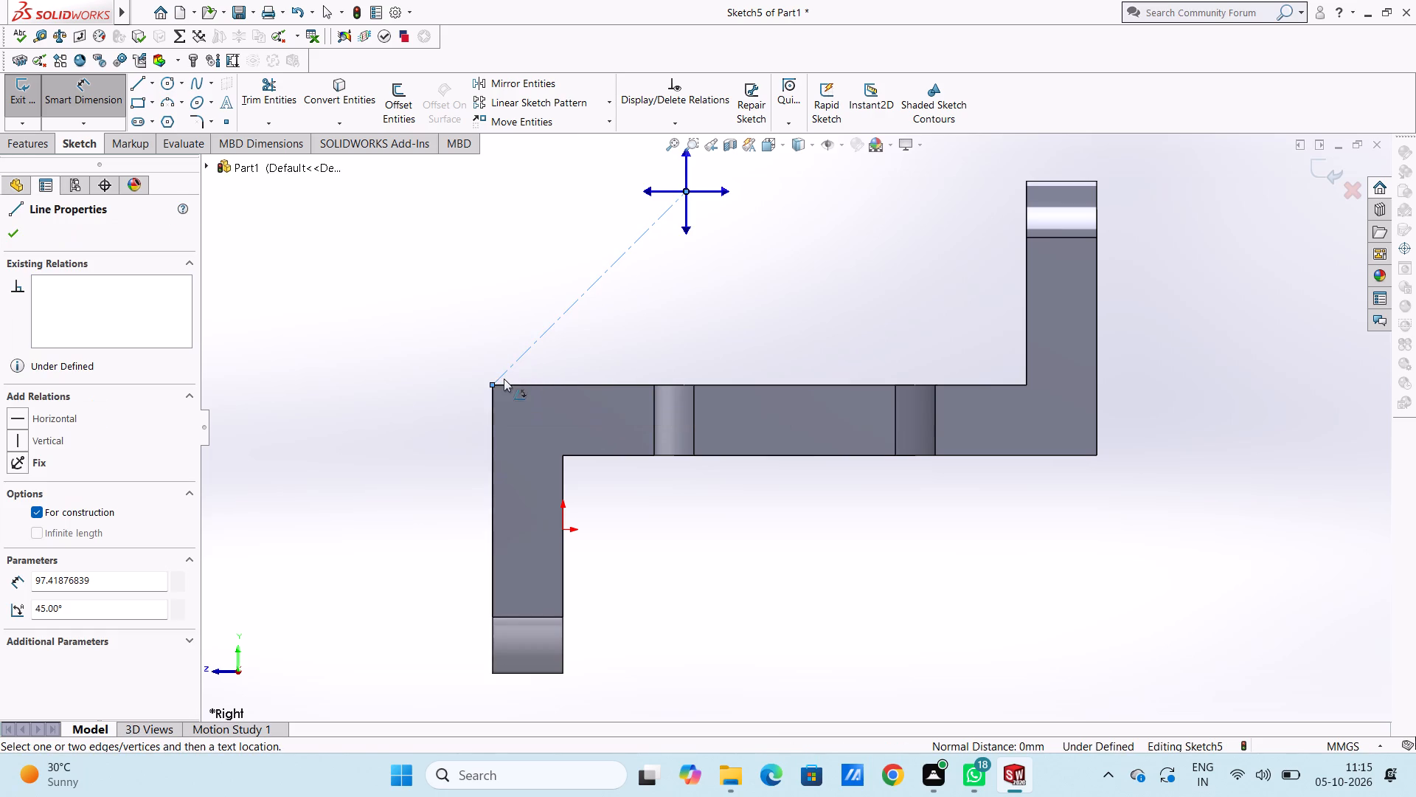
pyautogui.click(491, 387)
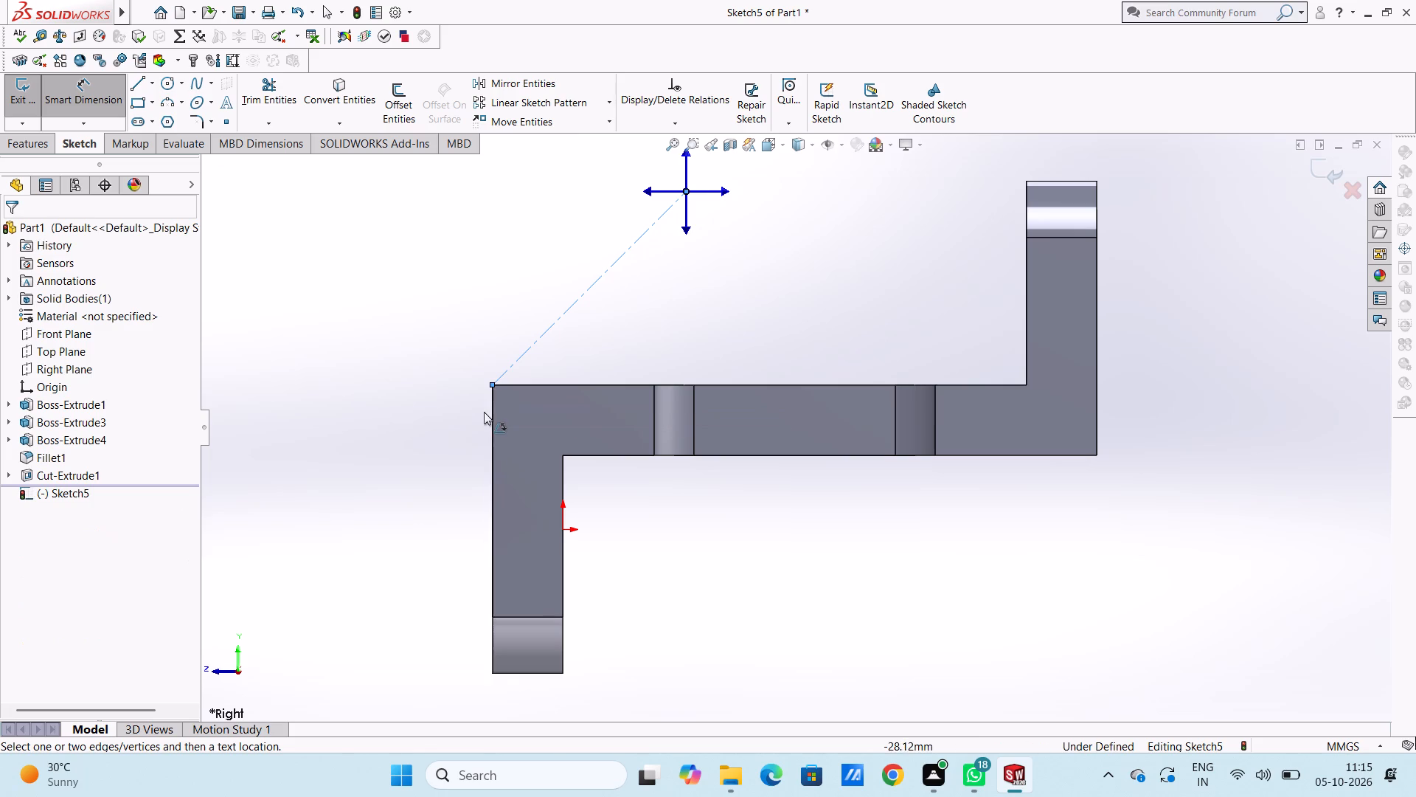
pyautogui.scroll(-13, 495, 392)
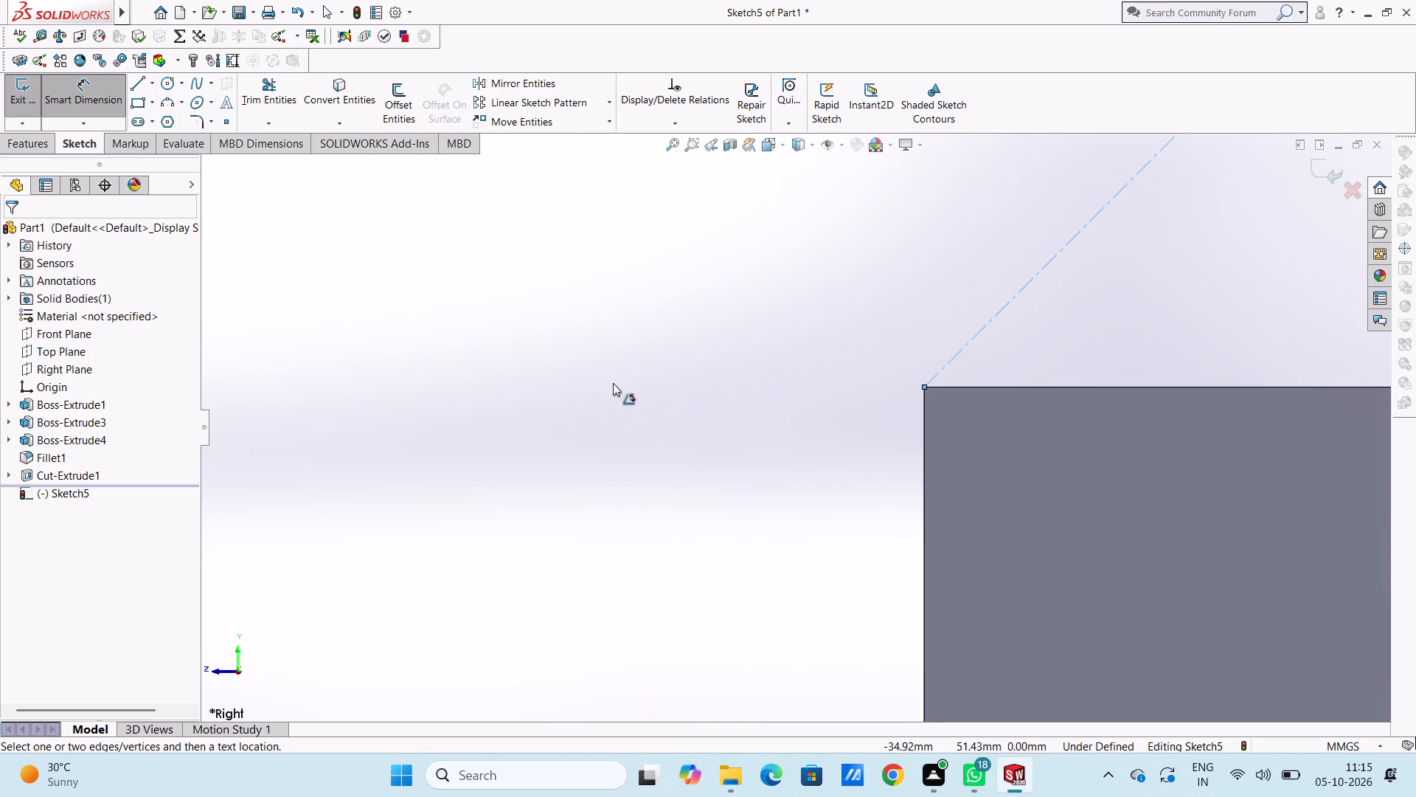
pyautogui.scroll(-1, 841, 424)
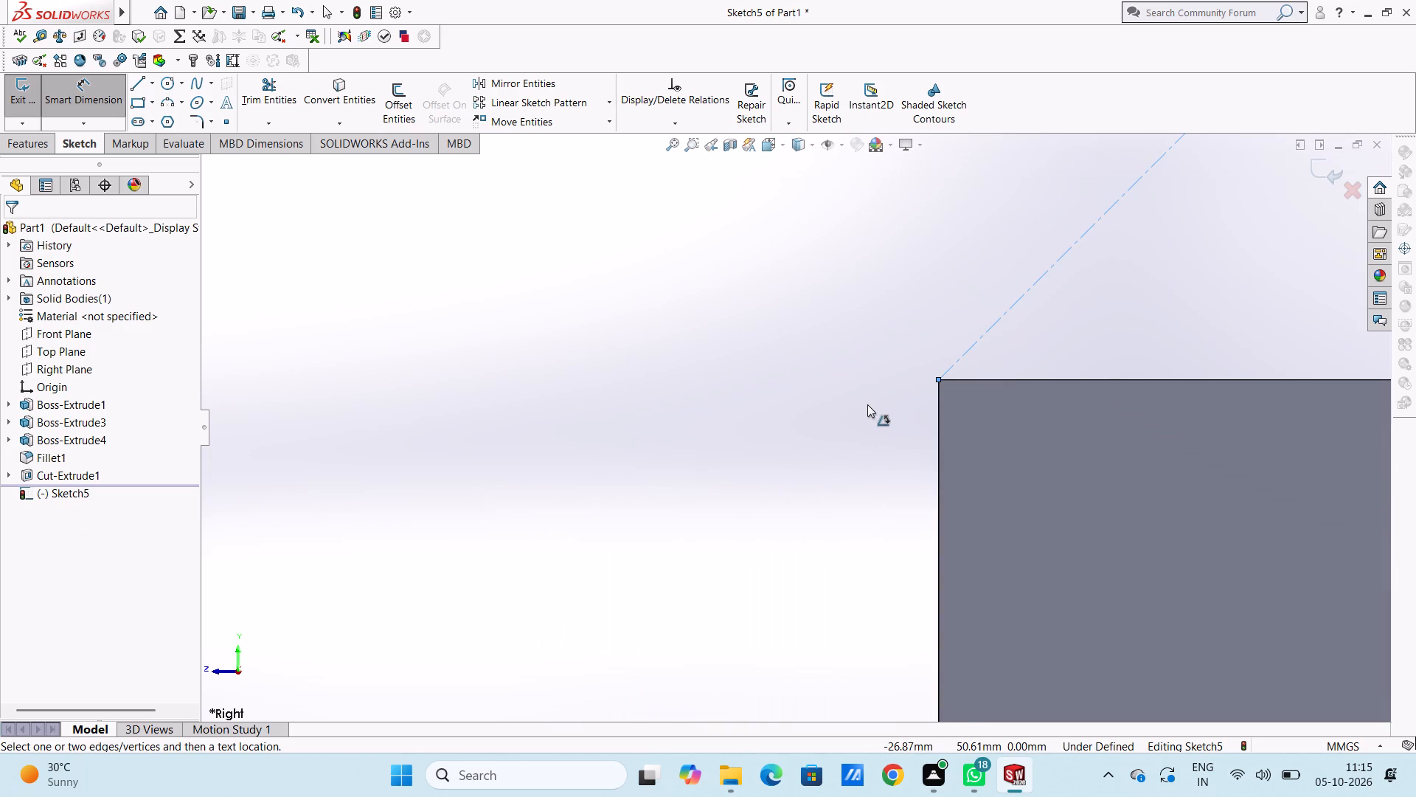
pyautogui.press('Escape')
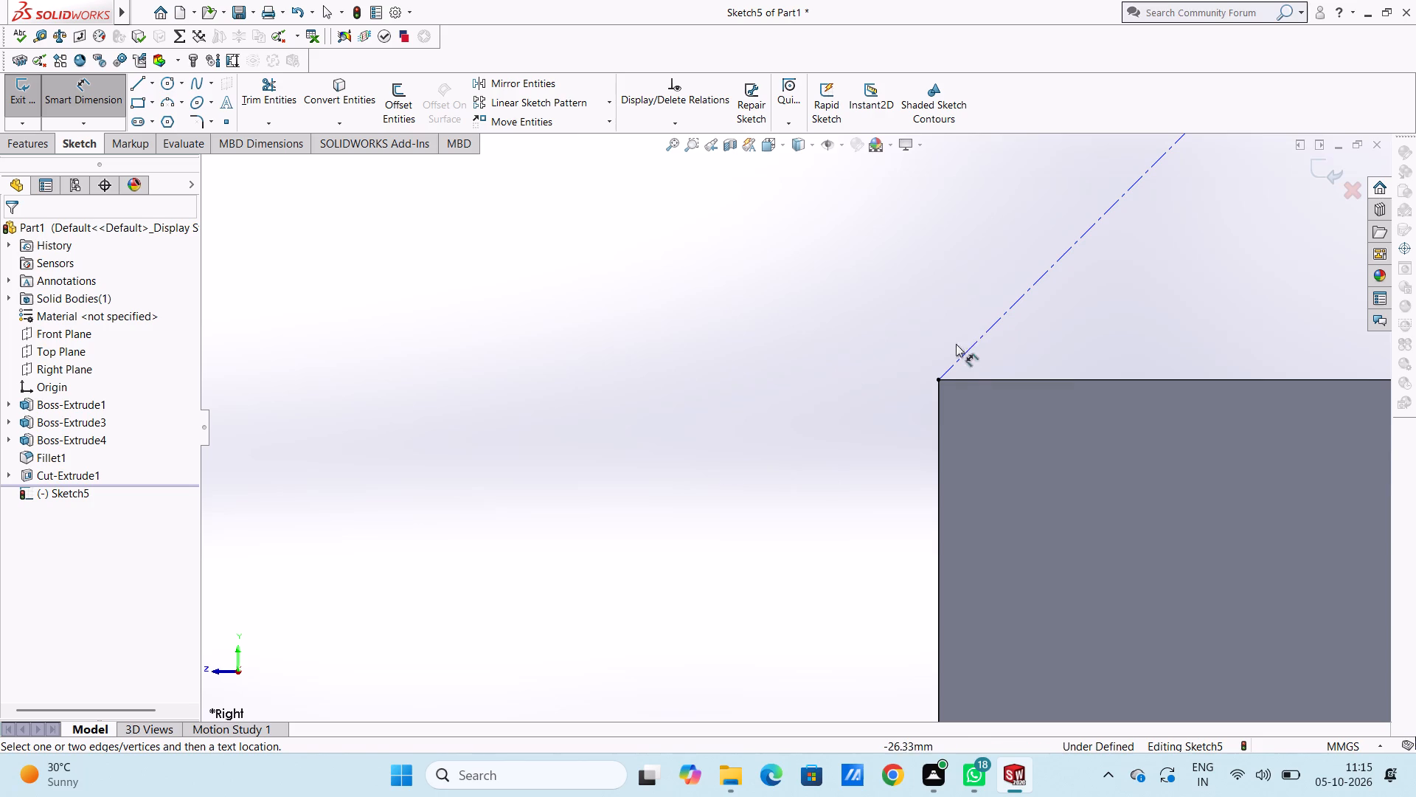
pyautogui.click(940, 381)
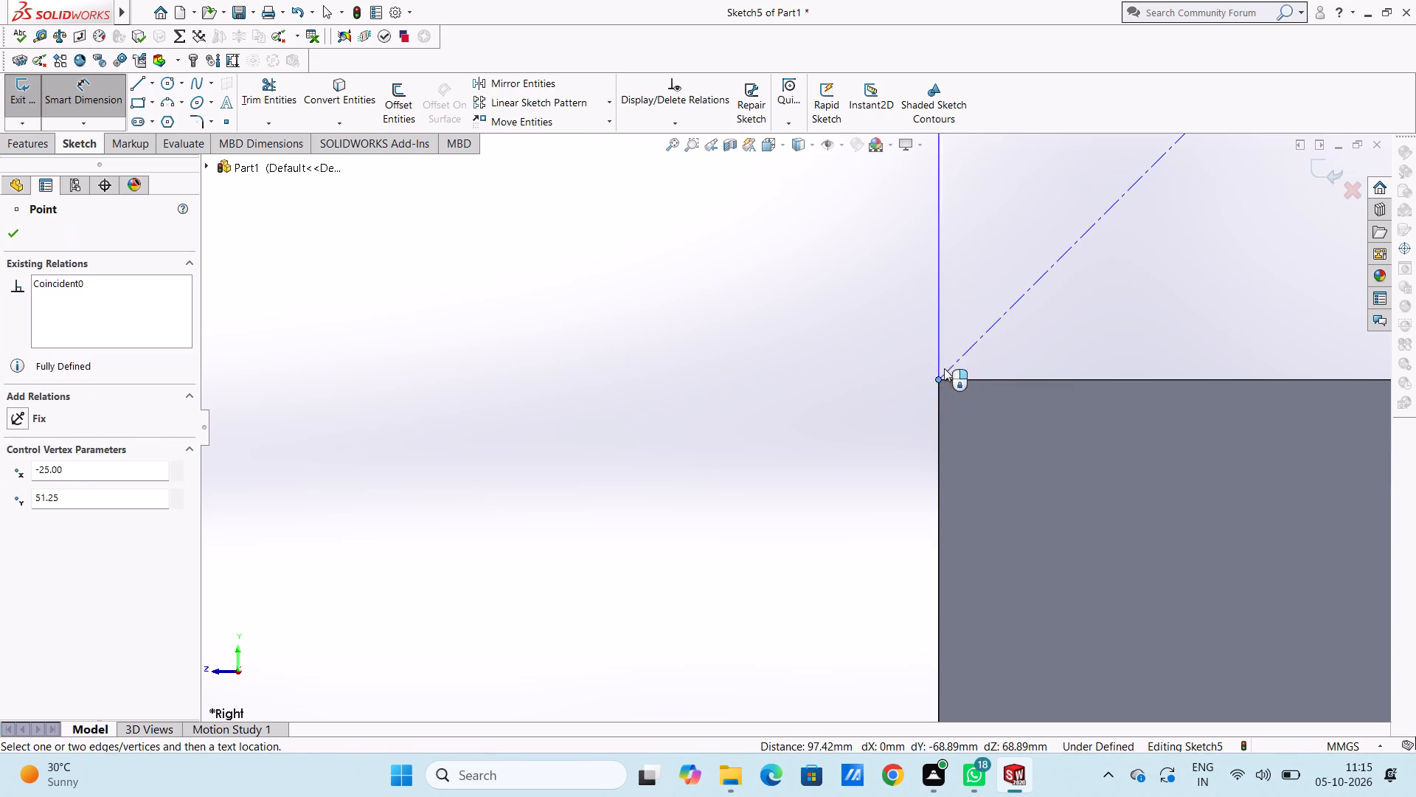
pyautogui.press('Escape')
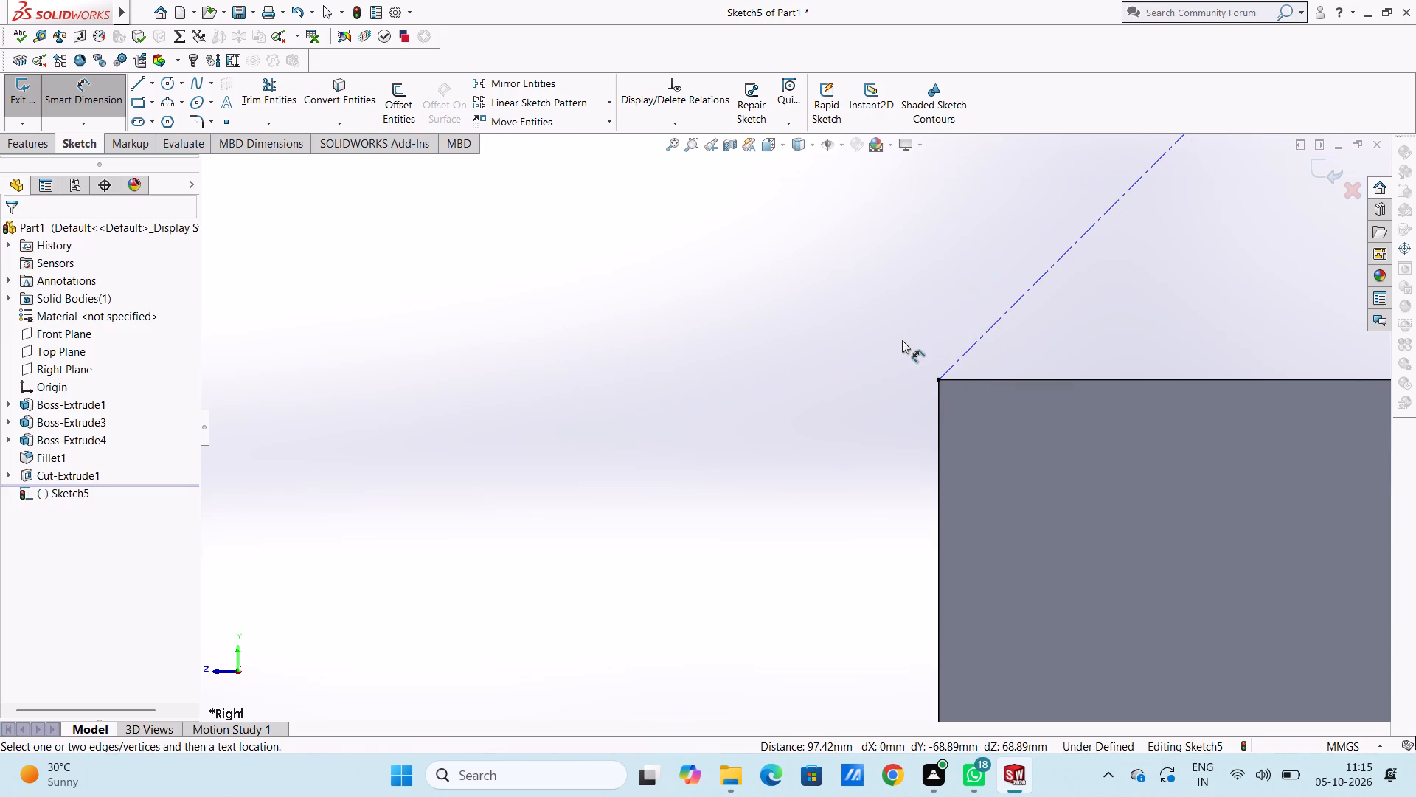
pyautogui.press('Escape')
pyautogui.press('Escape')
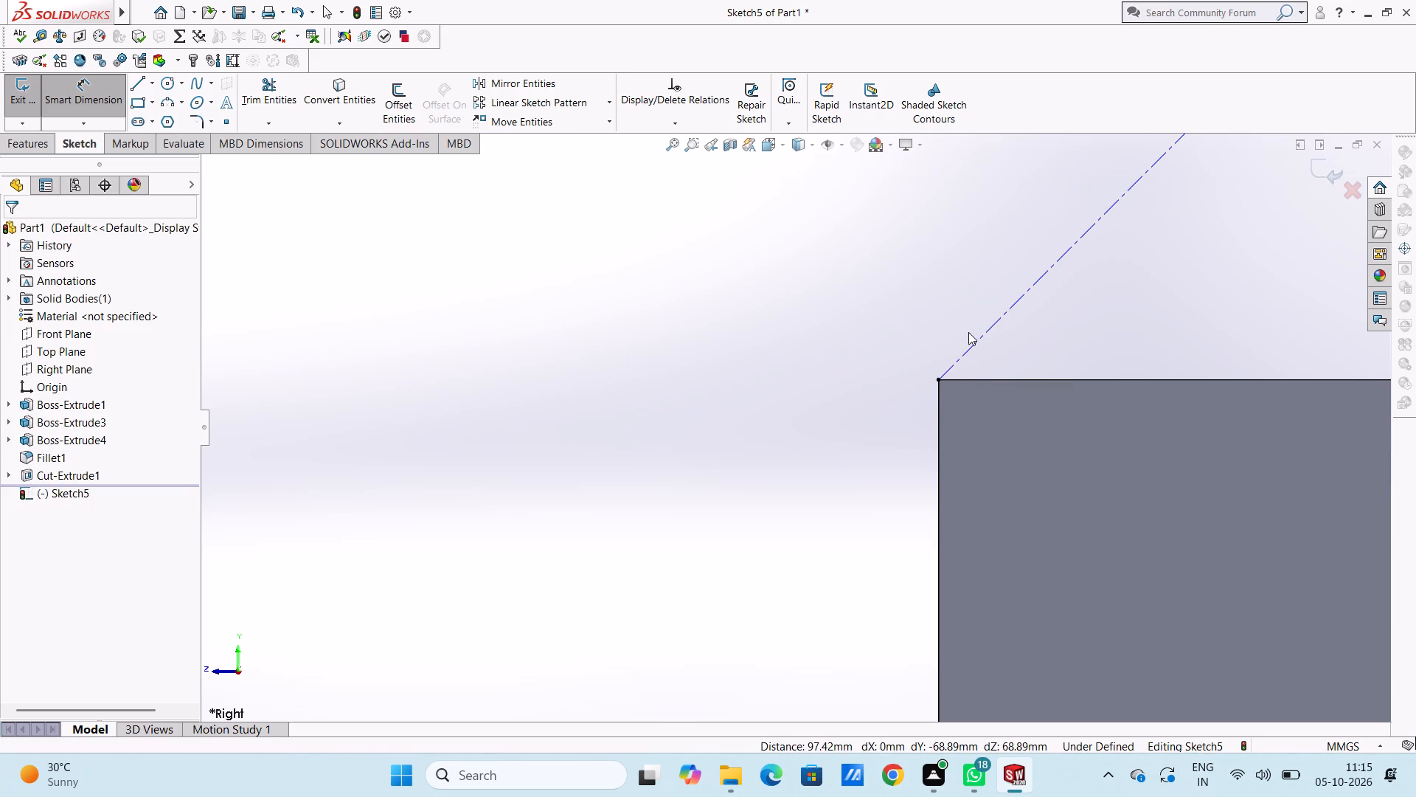
# Add a 45° angular Smart Dimension between the diagonal centerline and the top edge of the bracket's middle section.
pyautogui.scroll(-3, 972, 332)
pyautogui.scroll(17, 974, 331)
pyautogui.scroll(-3, 1012, 289)
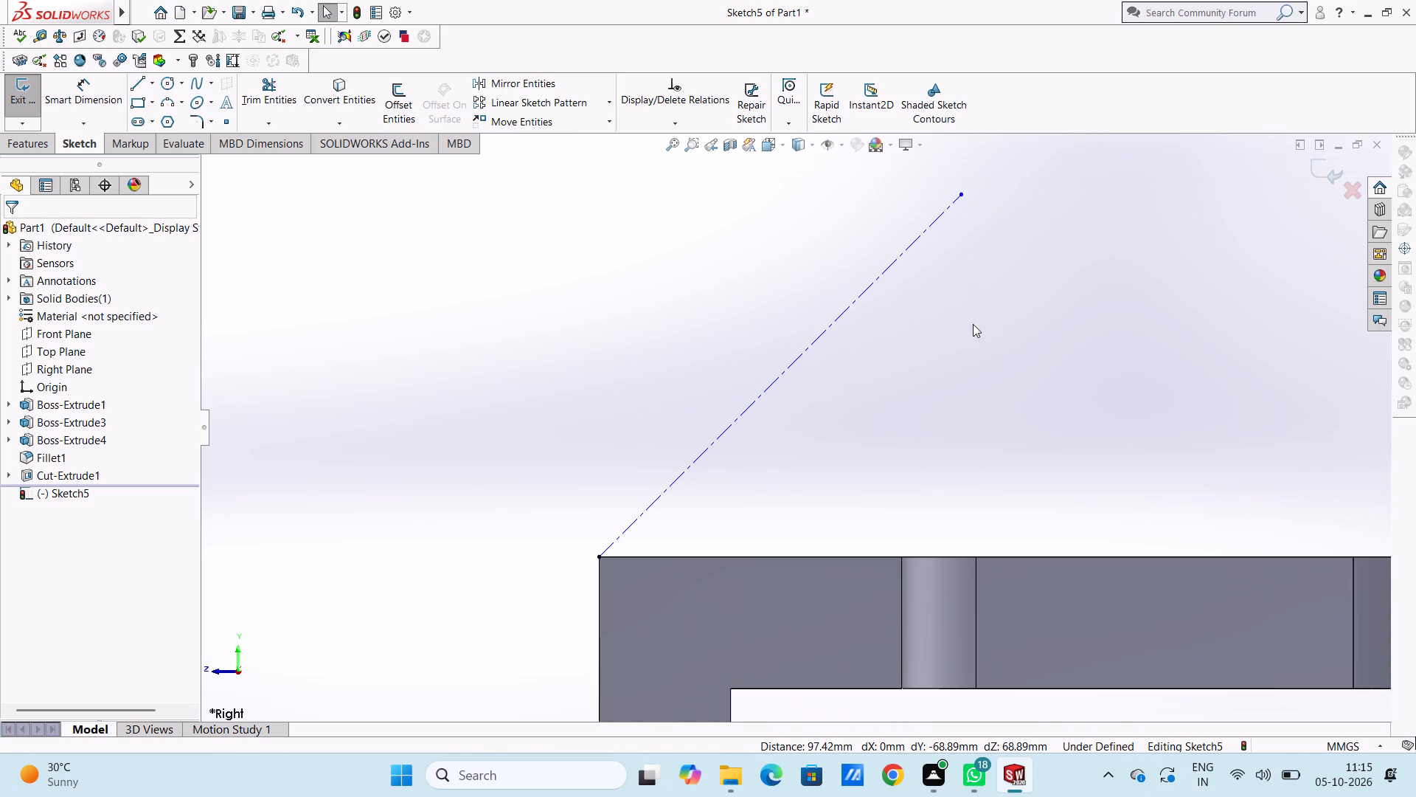
pyautogui.scroll(5, 971, 331)
pyautogui.scroll(3, 875, 369)
pyautogui.moveTo(877, 387); pyautogui.dragTo(888, 365, button='middle')
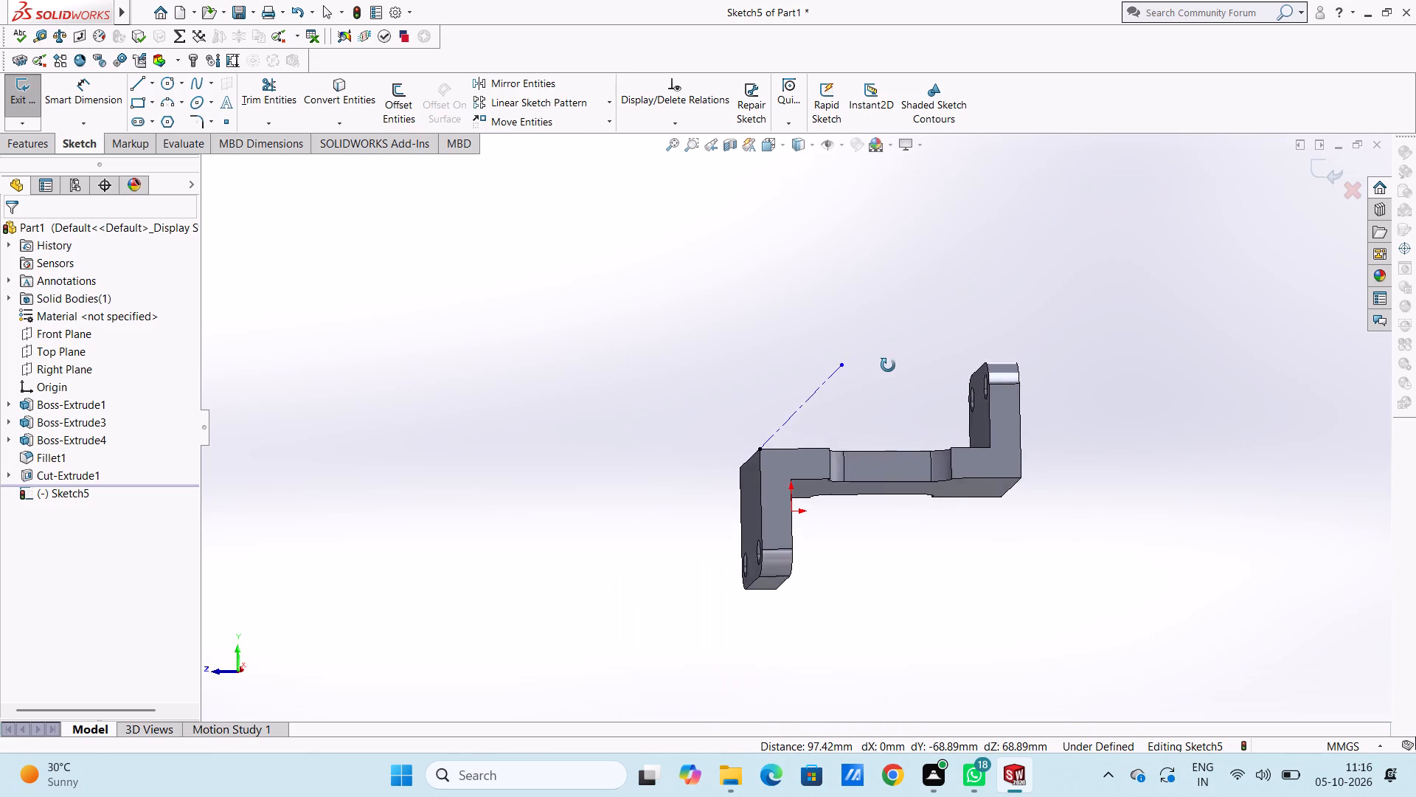
pyautogui.moveTo(888, 365); pyautogui.dragTo(881, 370, button='middle')
pyautogui.click(100, 81)
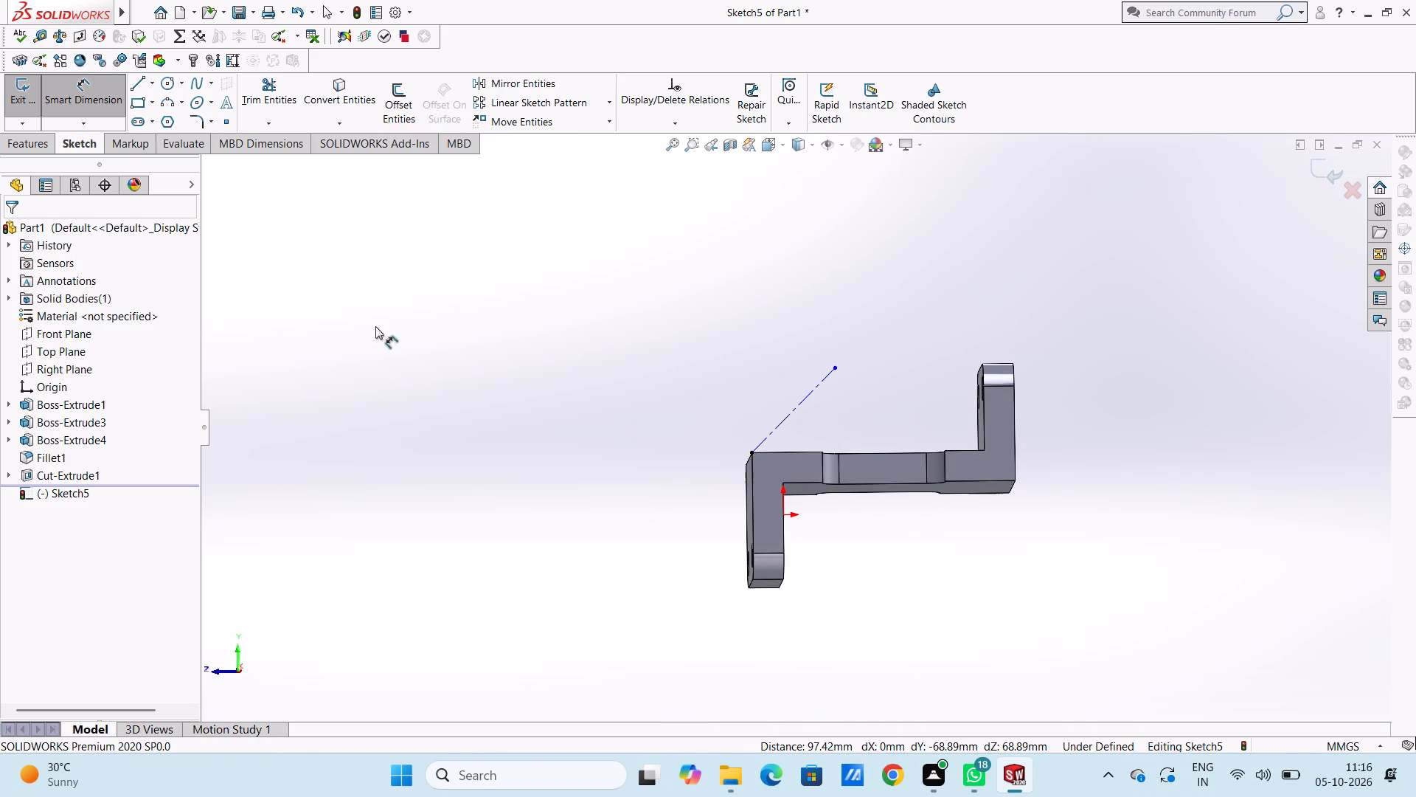
pyautogui.moveTo(881, 378); pyautogui.dragTo(879, 396, button='middle')
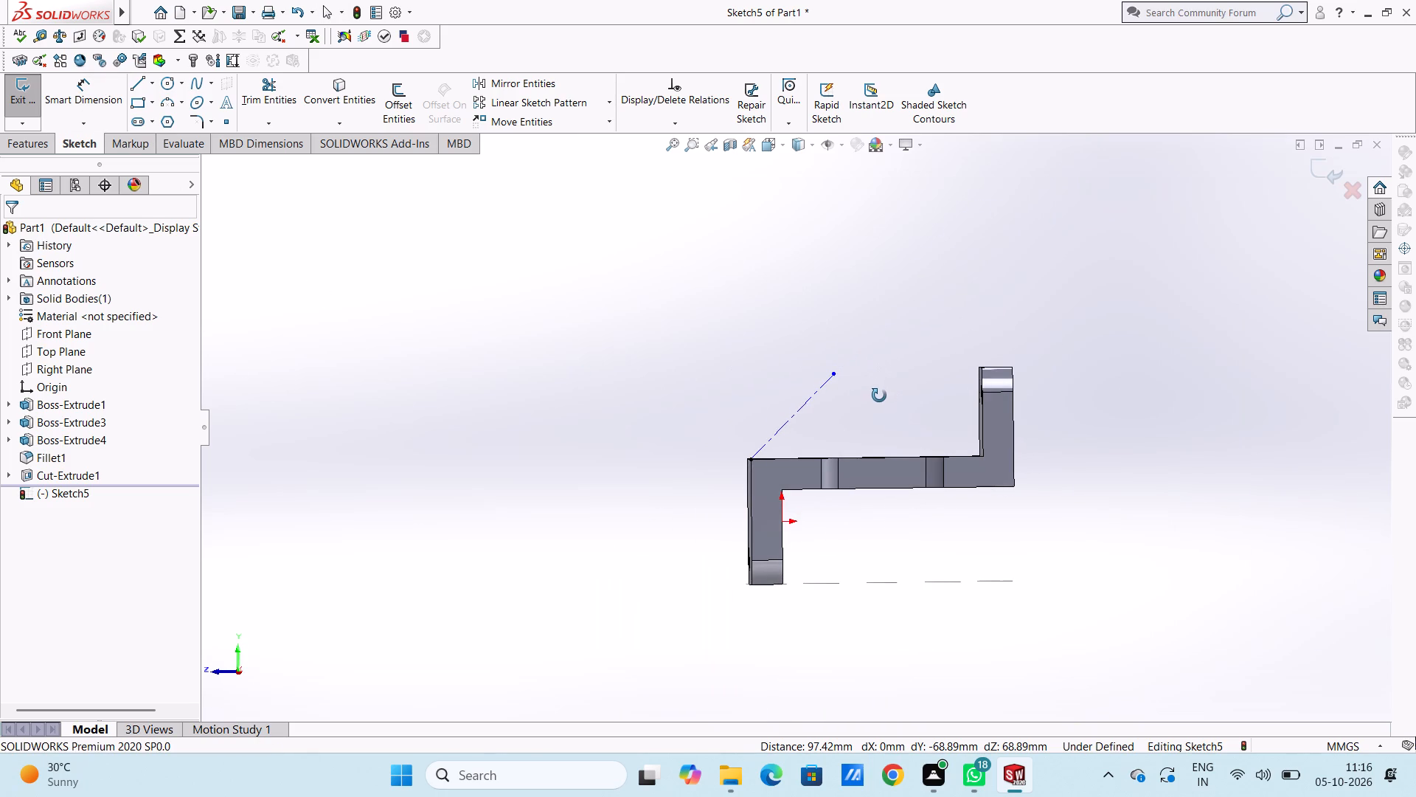
pyautogui.moveTo(879, 396); pyautogui.dragTo(877, 393, button='middle')
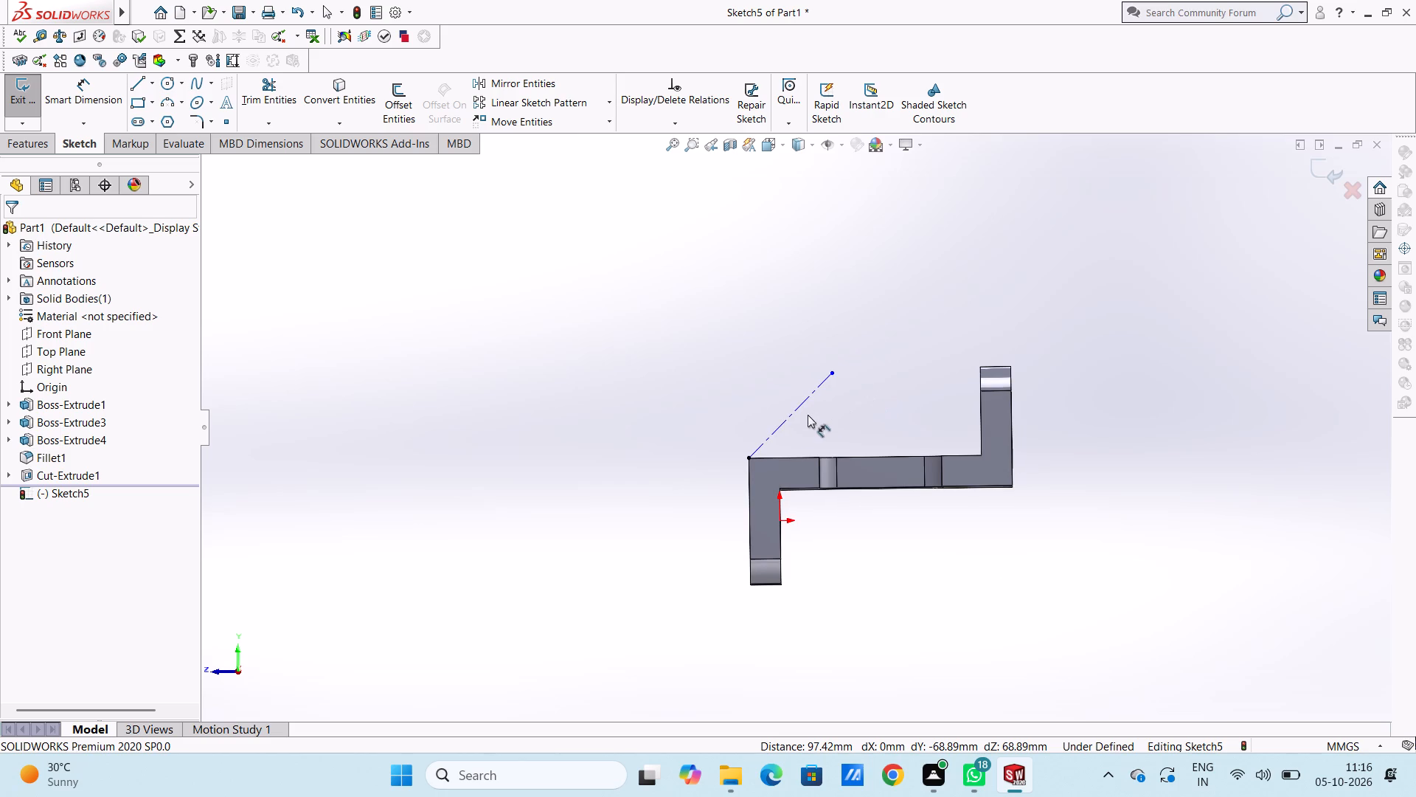
pyautogui.click(792, 413)
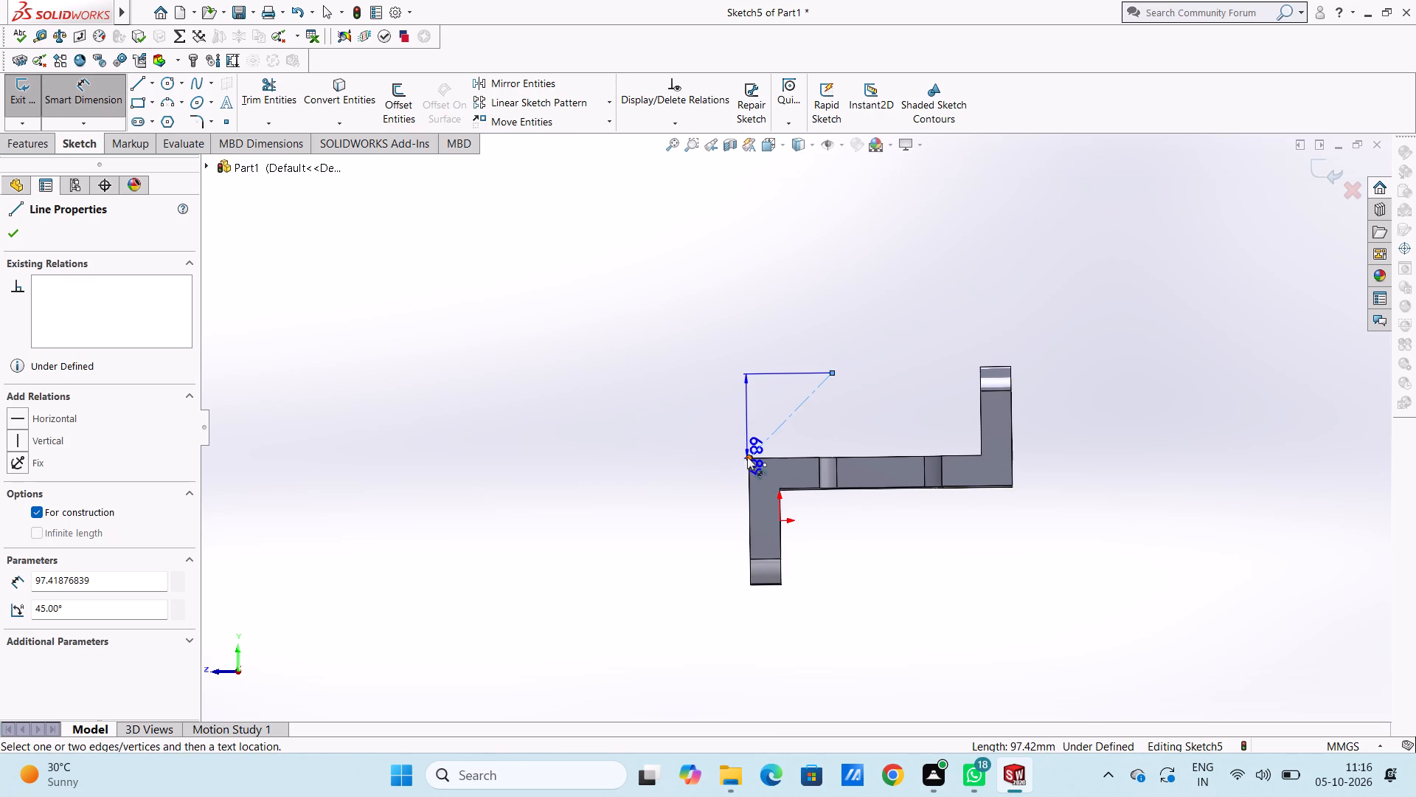
pyautogui.click(749, 457)
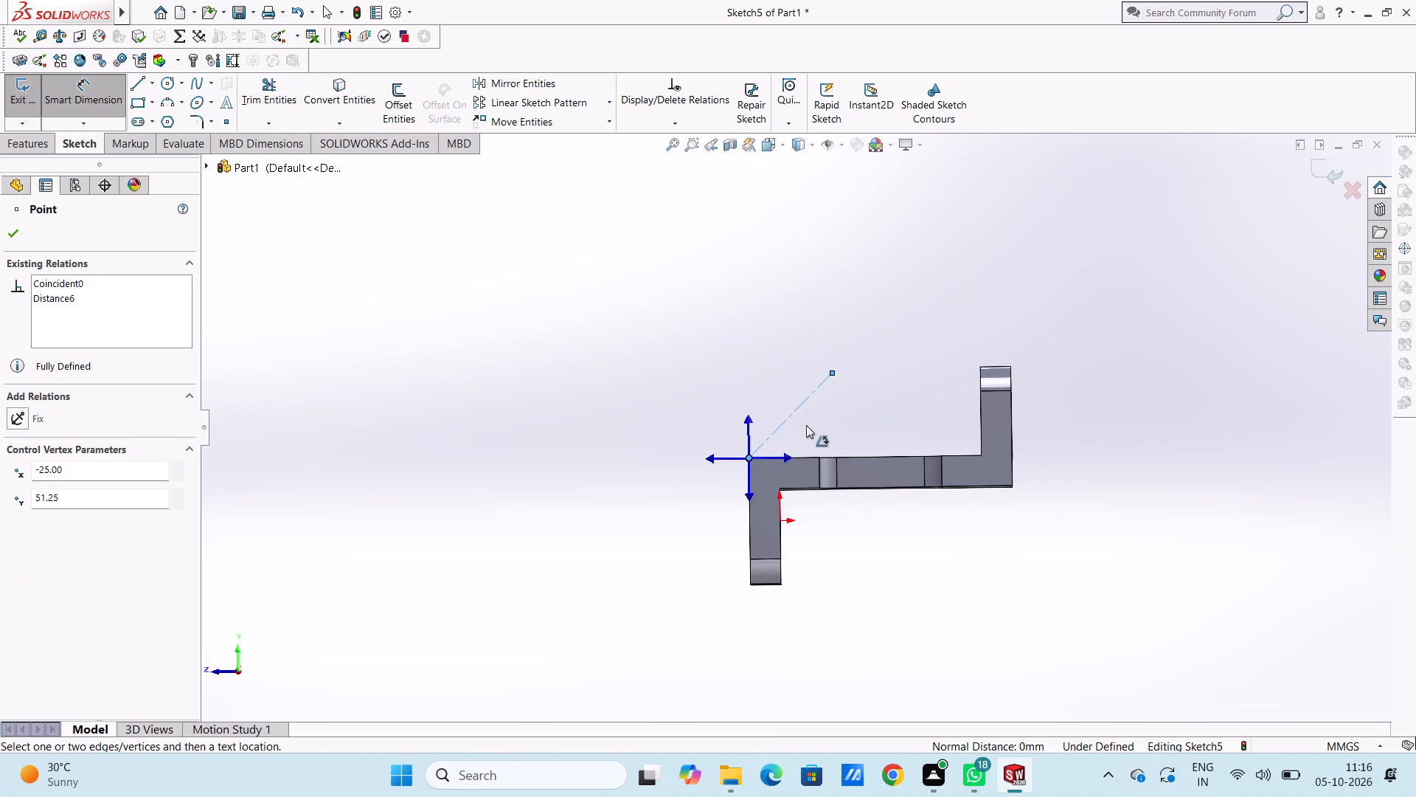
pyautogui.moveTo(807, 425); pyautogui.dragTo(797, 432, button='middle')
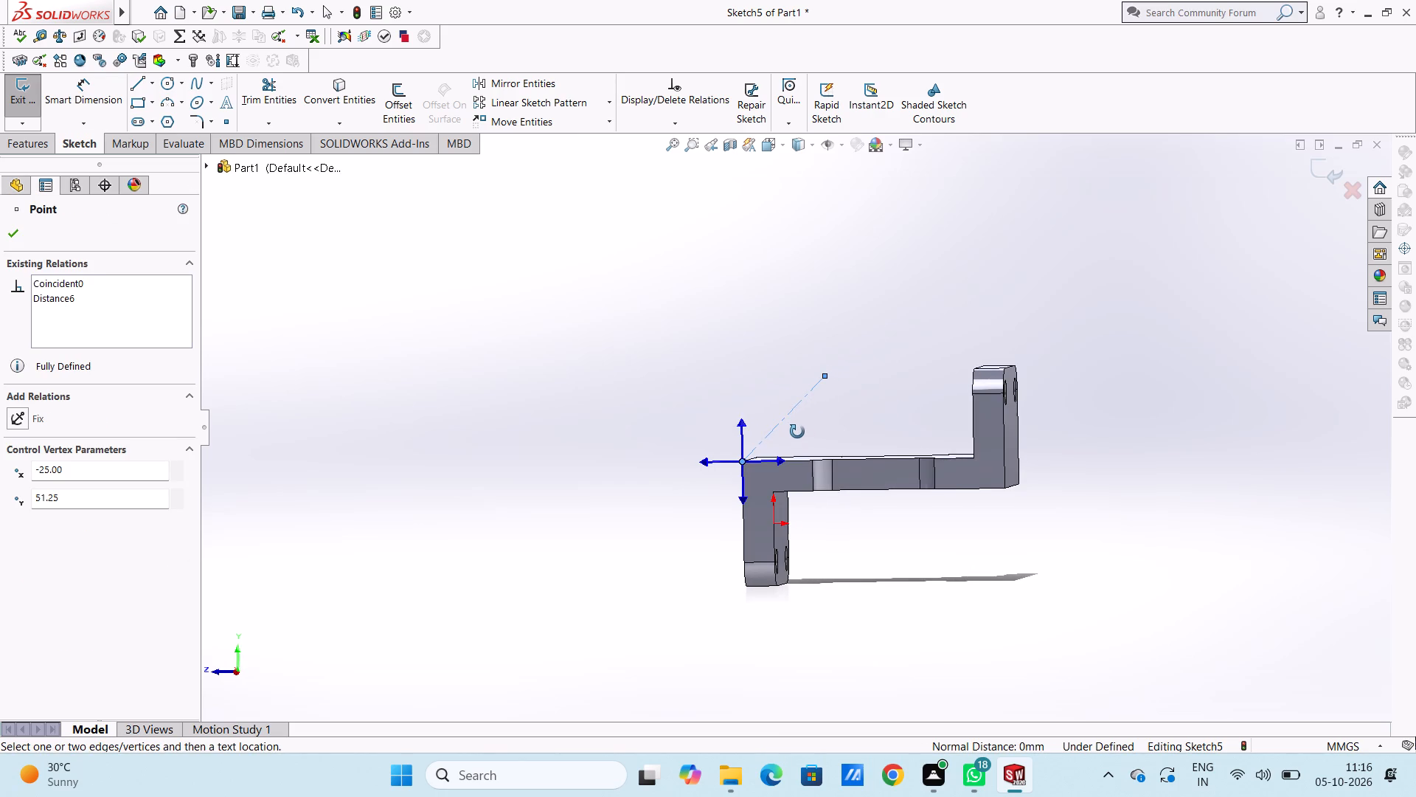
pyautogui.moveTo(797, 432); pyautogui.dragTo(799, 433, button='middle')
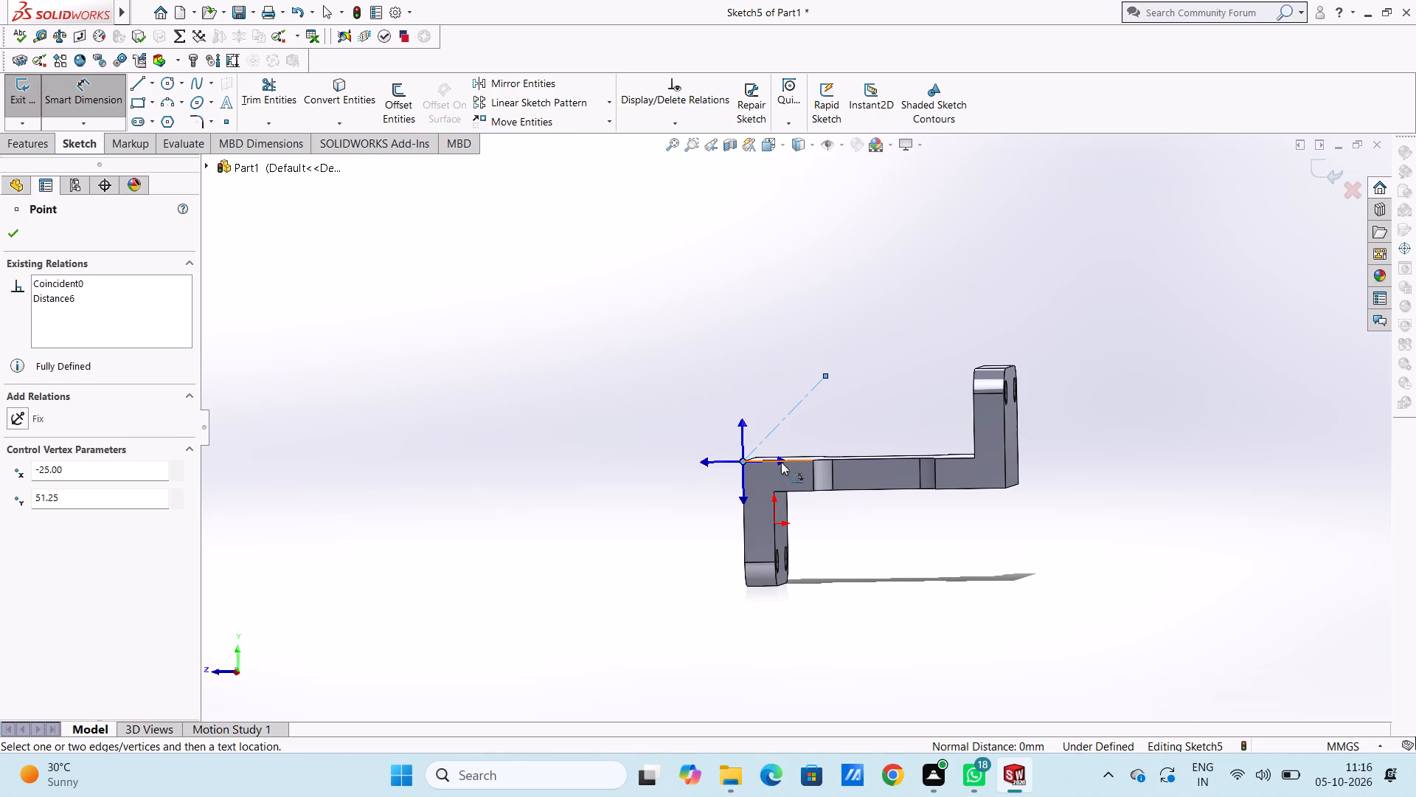
pyautogui.click(781, 460)
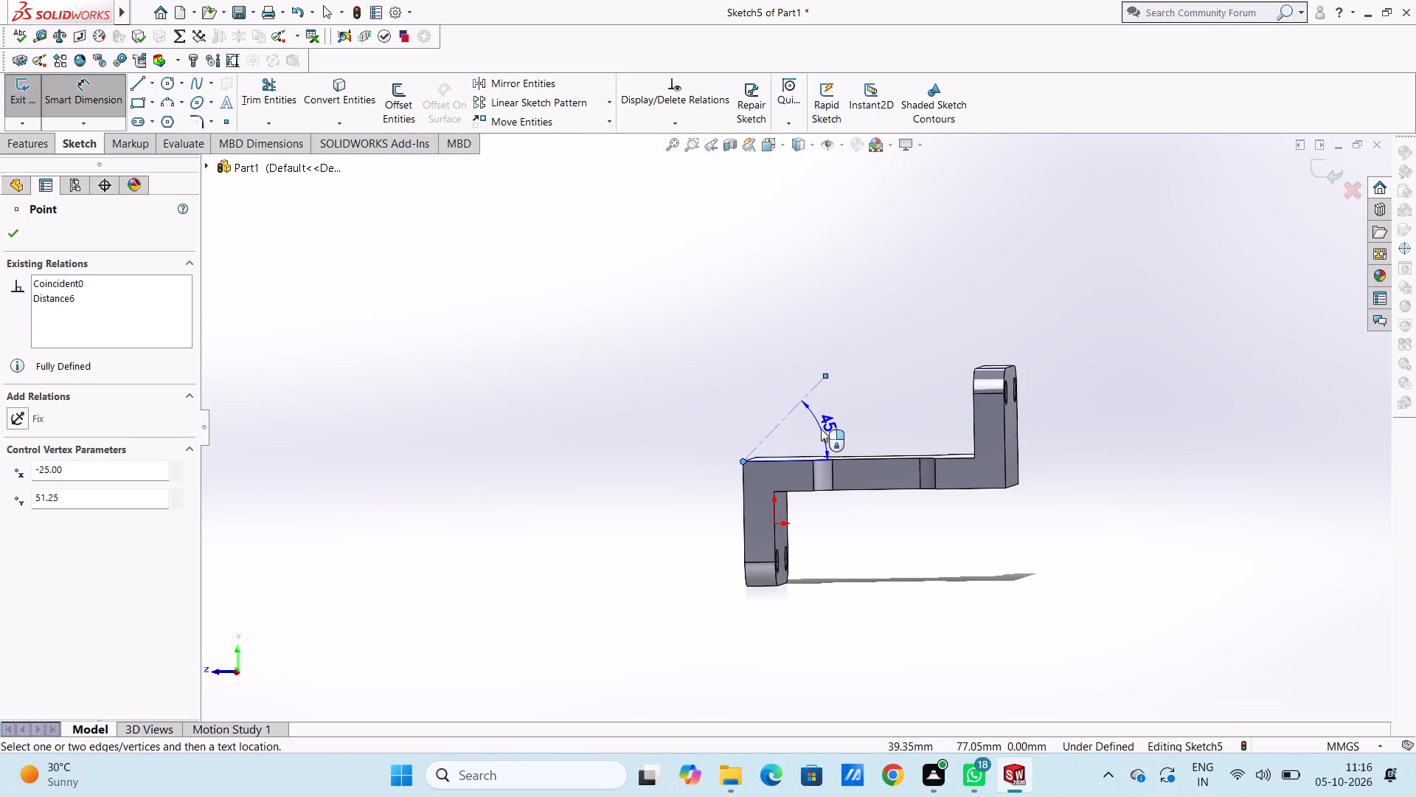
pyautogui.click(835, 413)
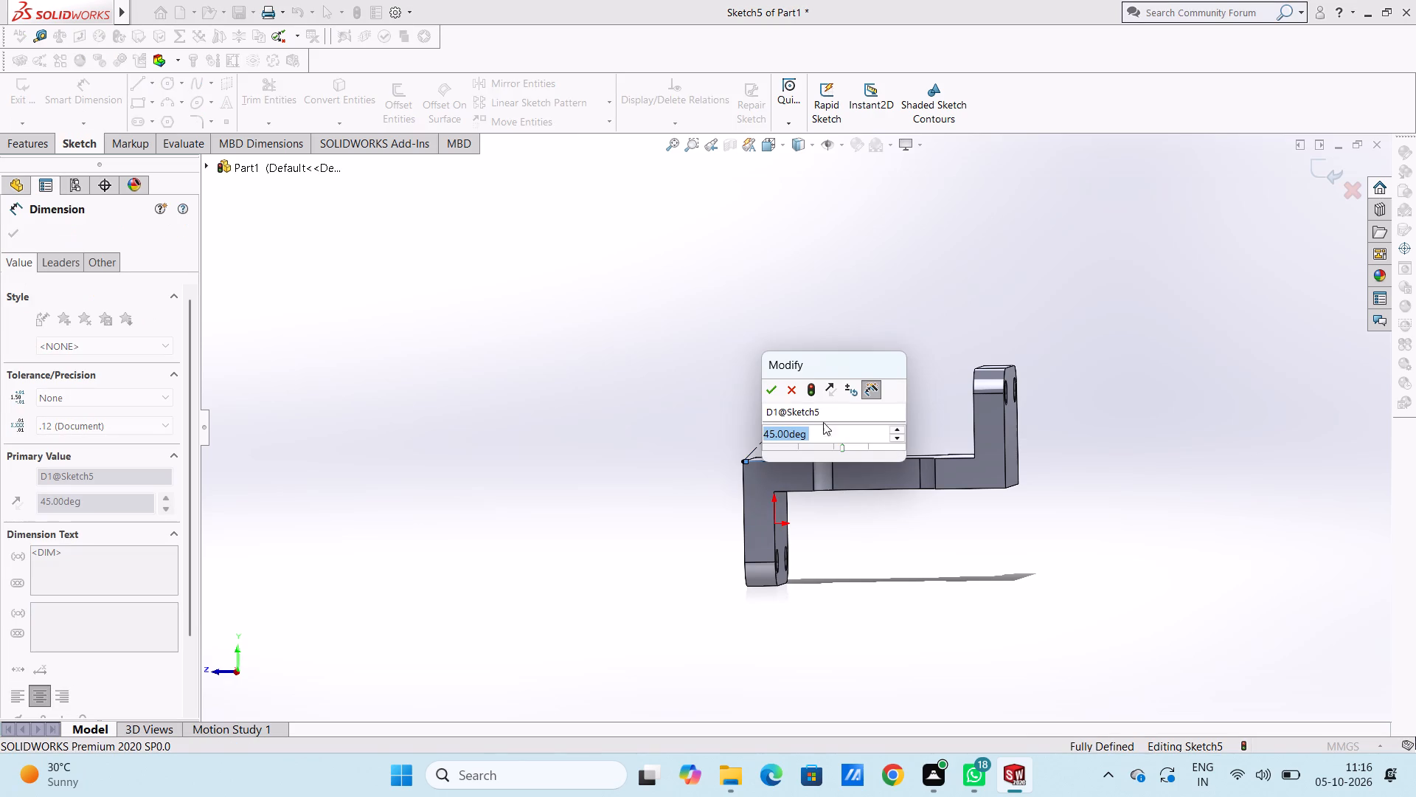
pyautogui.click(771, 390)
pyautogui.click(713, 427)
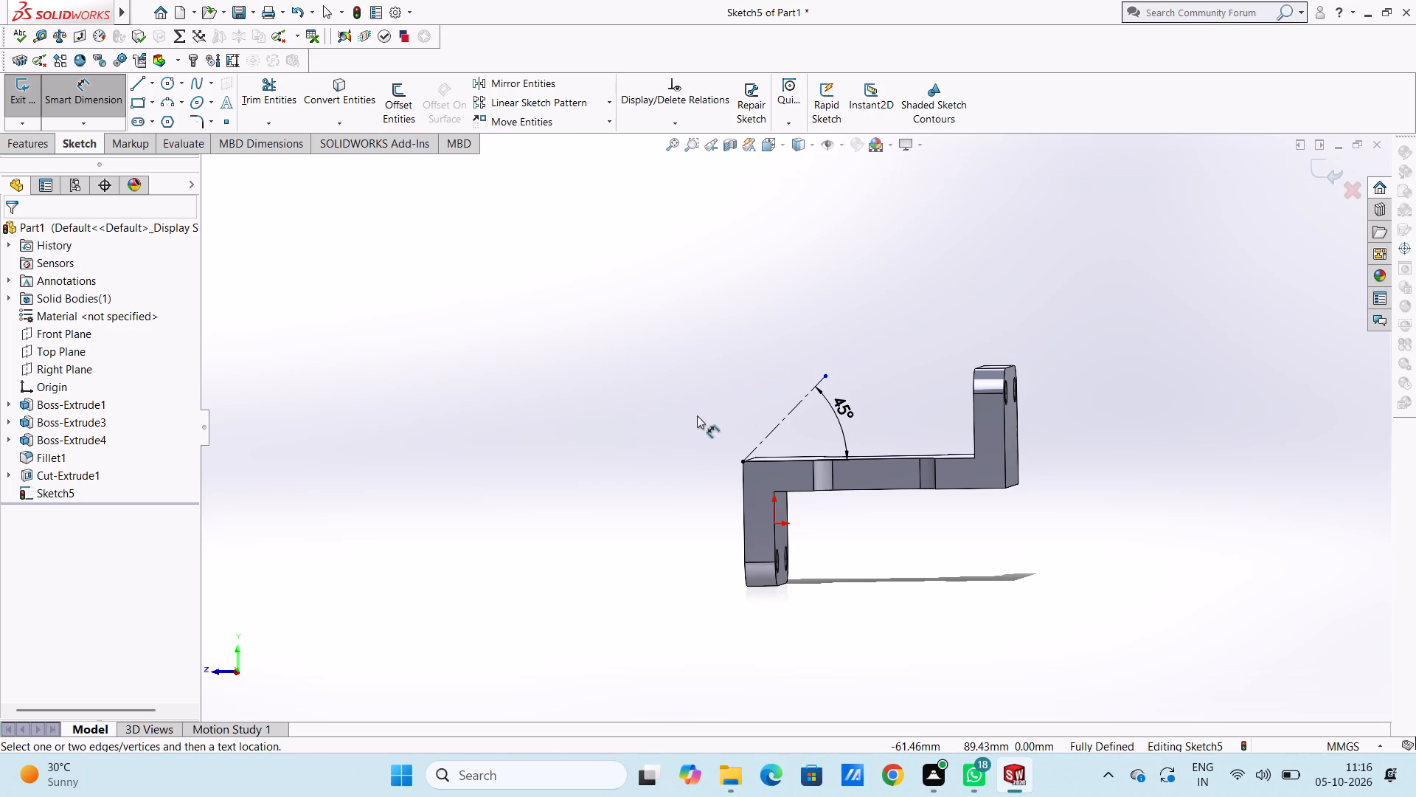
# Close the sketch containing the 45° centerline on the lower plate's side face.
pyautogui.hotkey('ctrl', '4')
pyautogui.scroll(1, 697, 415)
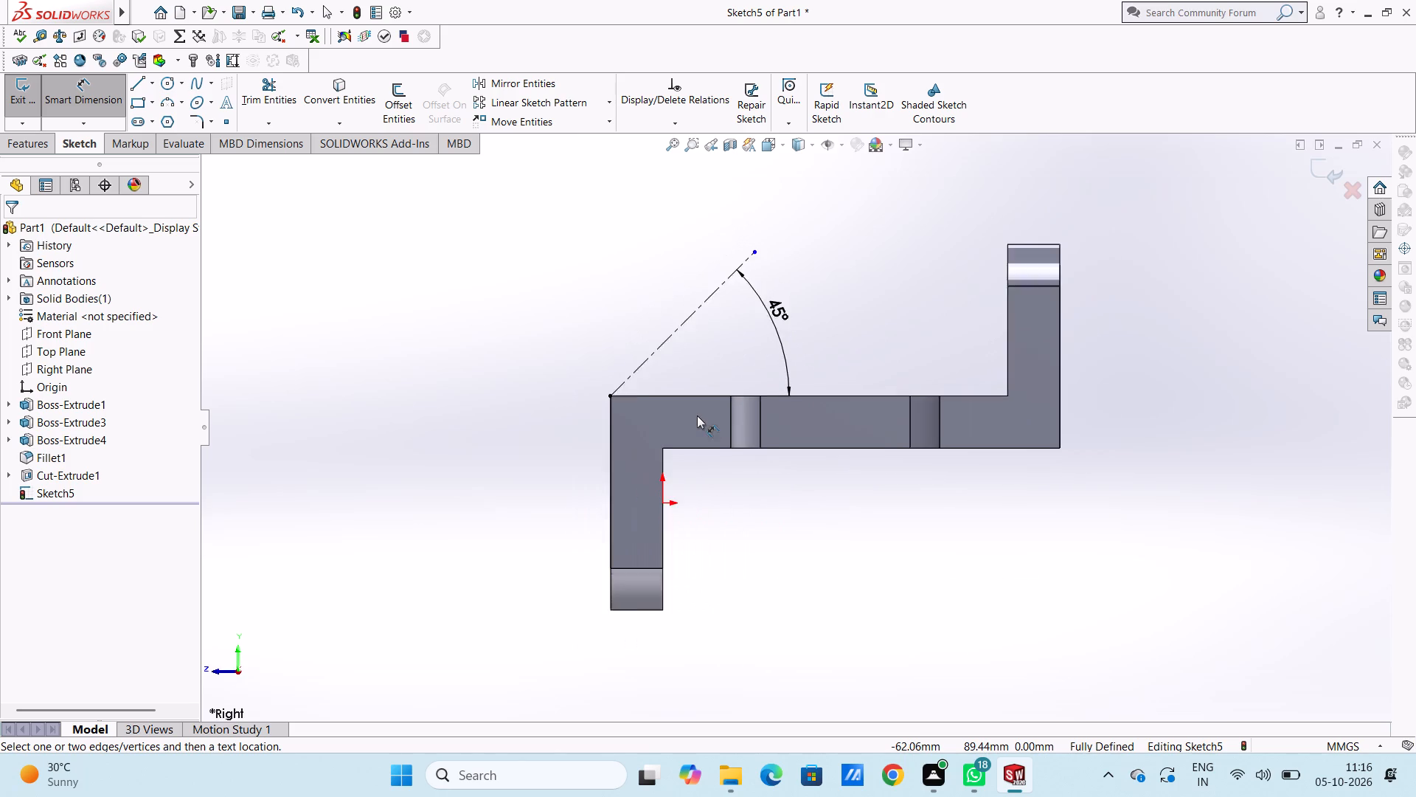
pyautogui.scroll(1, 697, 415)
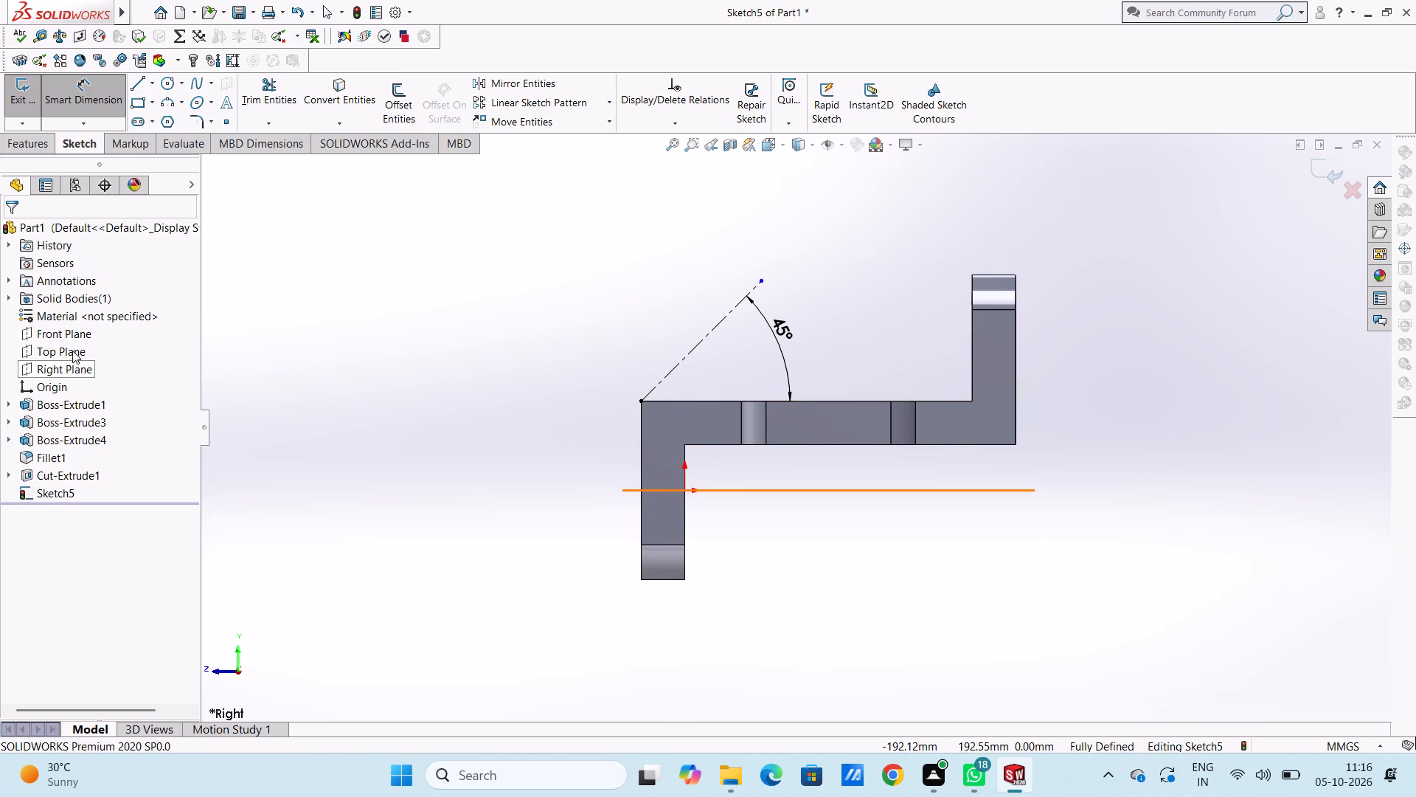
pyautogui.click(1320, 170)
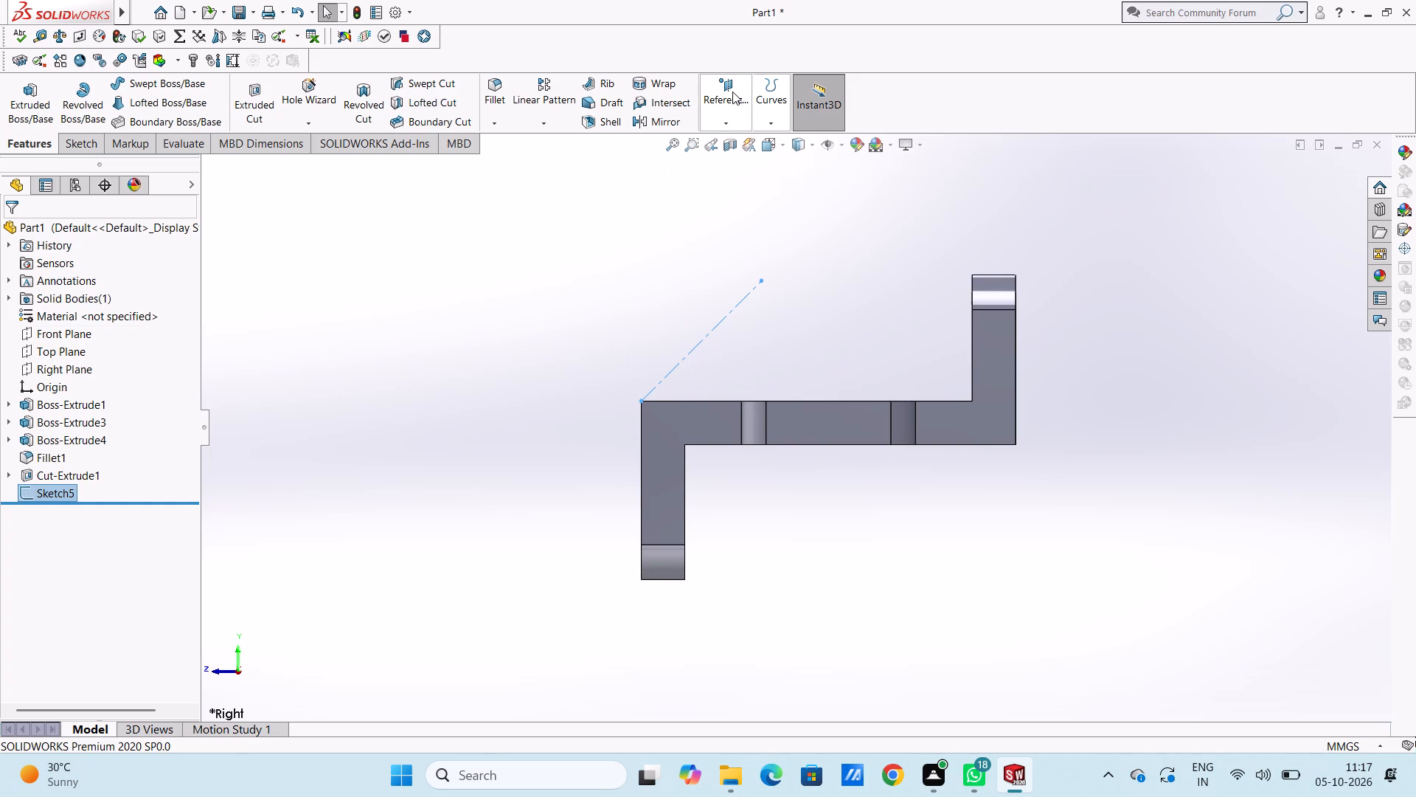
# Create a reference plane coincident with the 45° centerline and perpendicular to the lower plate's side face.
pyautogui.click(726, 122)
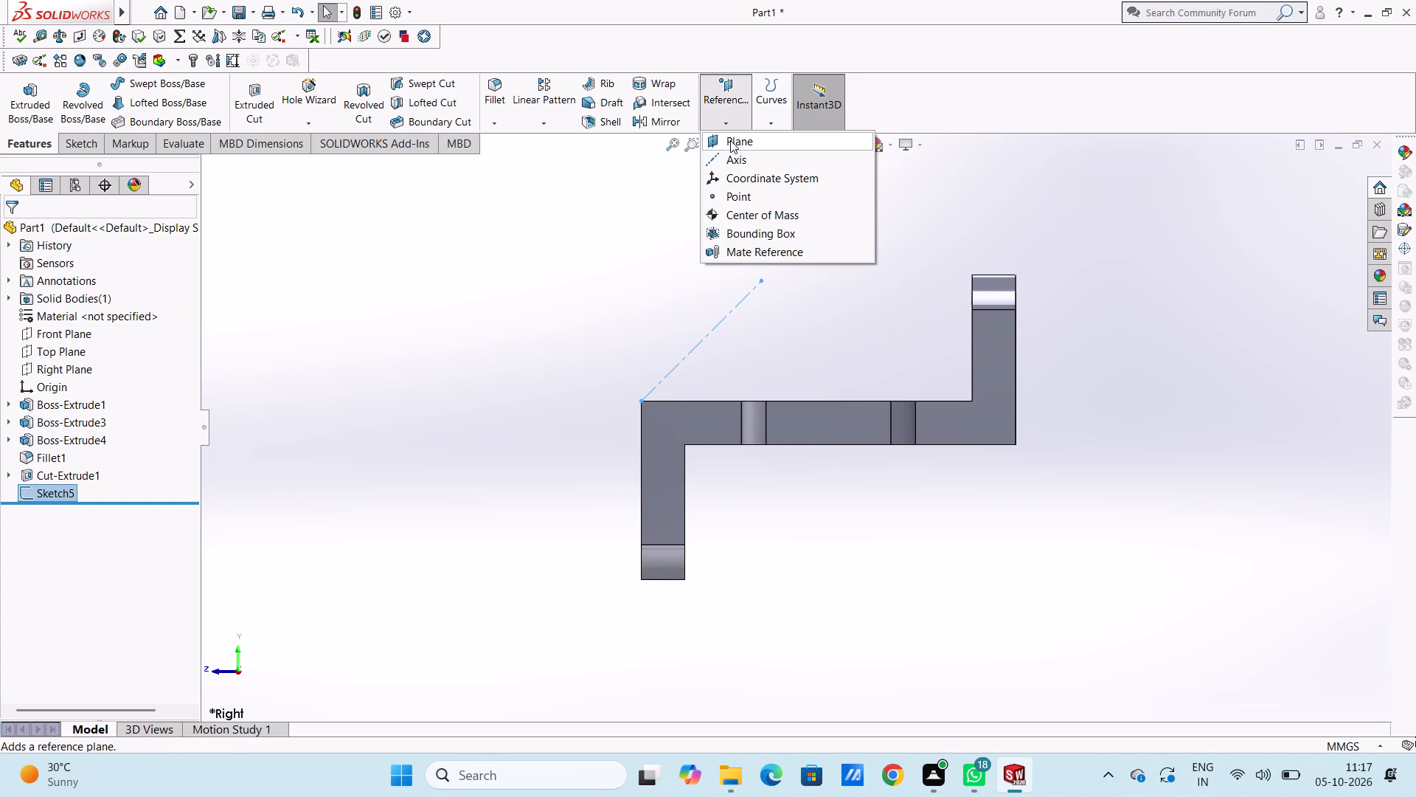
pyautogui.click(730, 140)
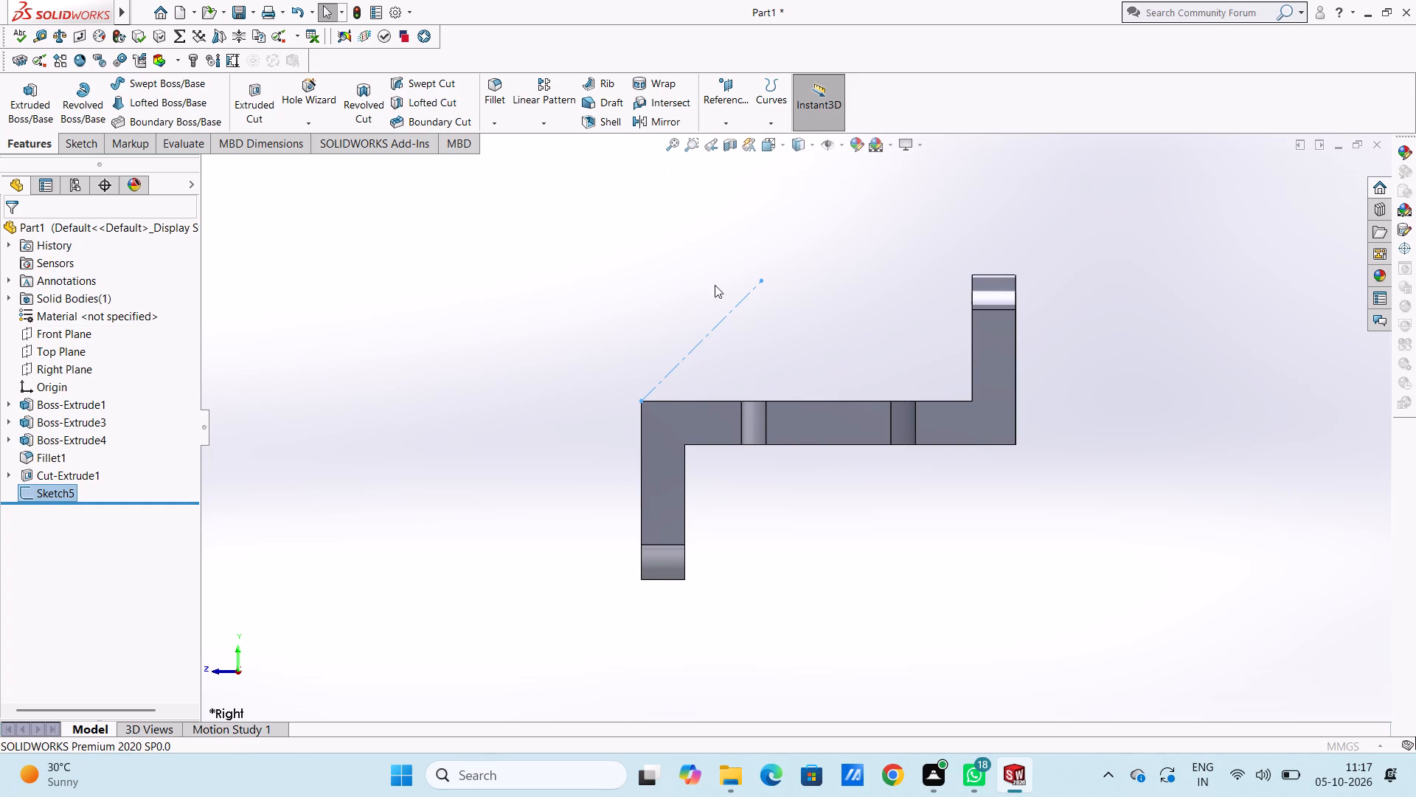
pyautogui.click(738, 303)
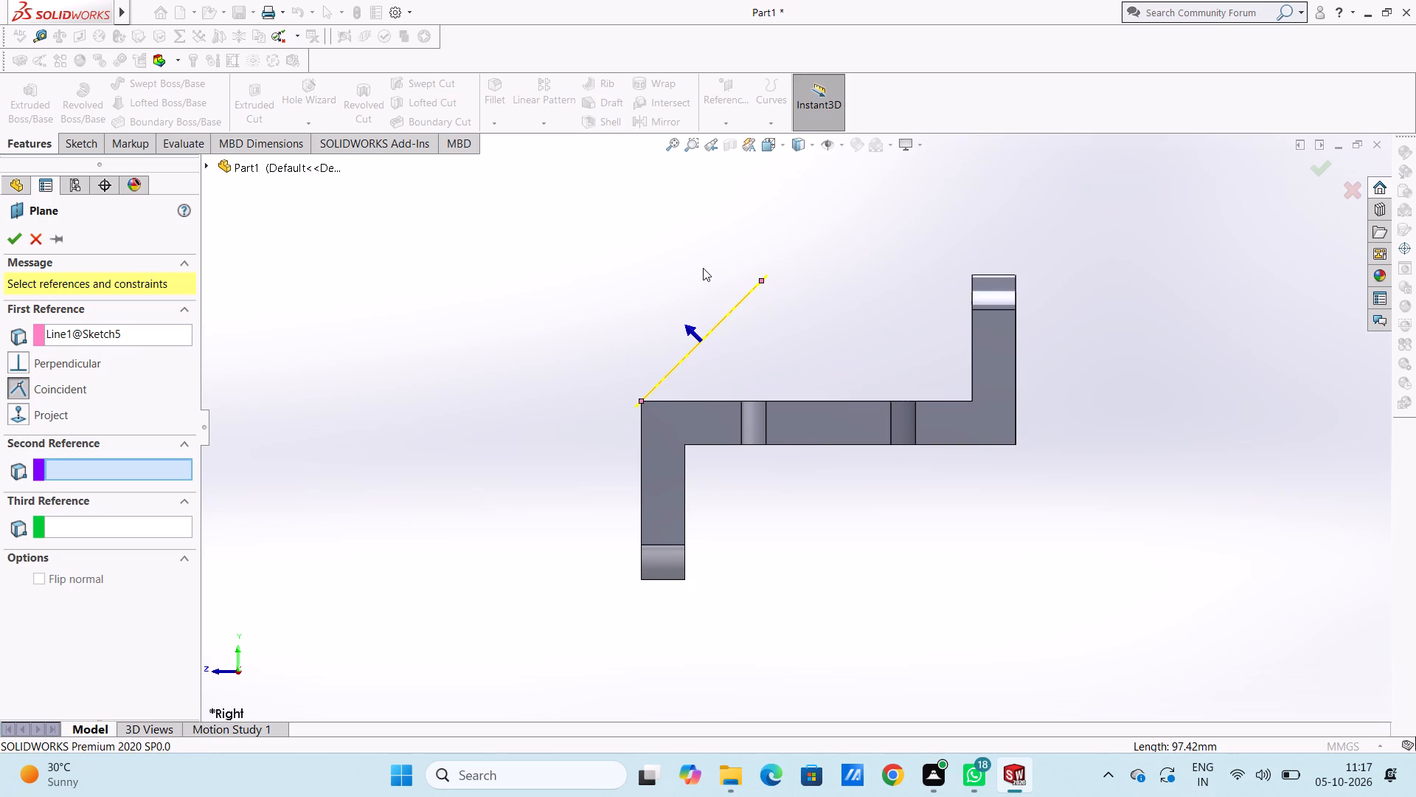
pyautogui.moveTo(703, 258); pyautogui.dragTo(784, 322, button='middle')
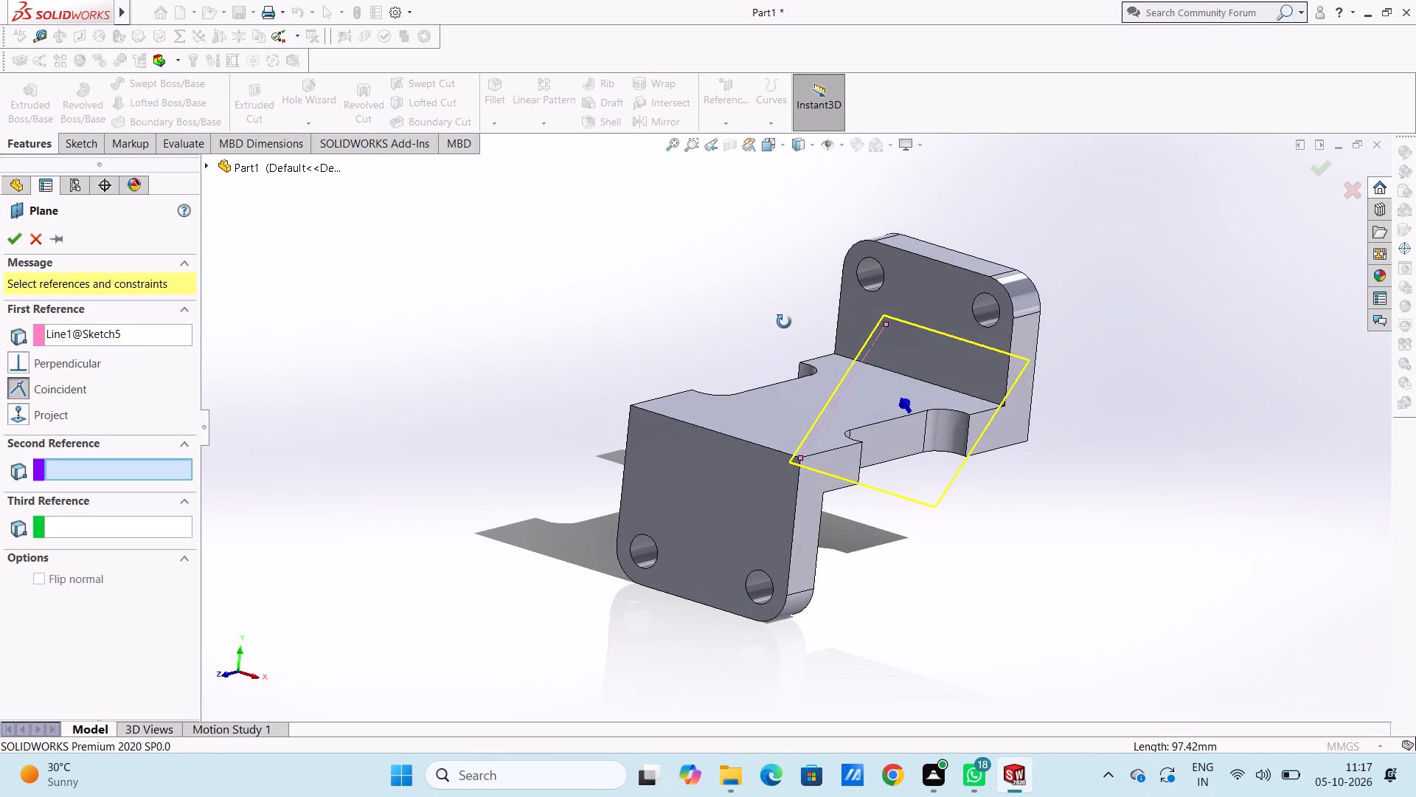
pyautogui.moveTo(784, 322); pyautogui.dragTo(798, 370, button='middle')
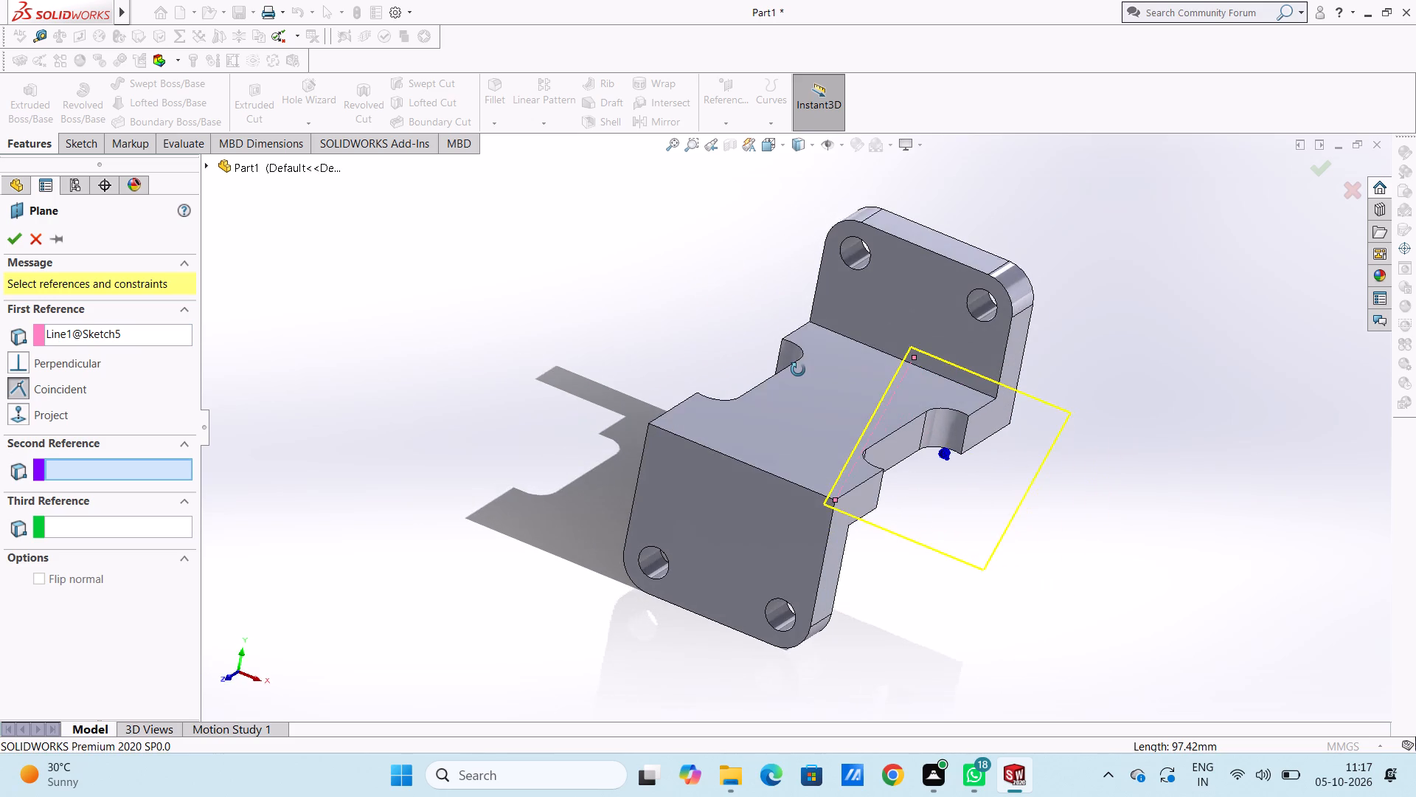
pyautogui.moveTo(798, 370); pyautogui.dragTo(745, 340, button='middle')
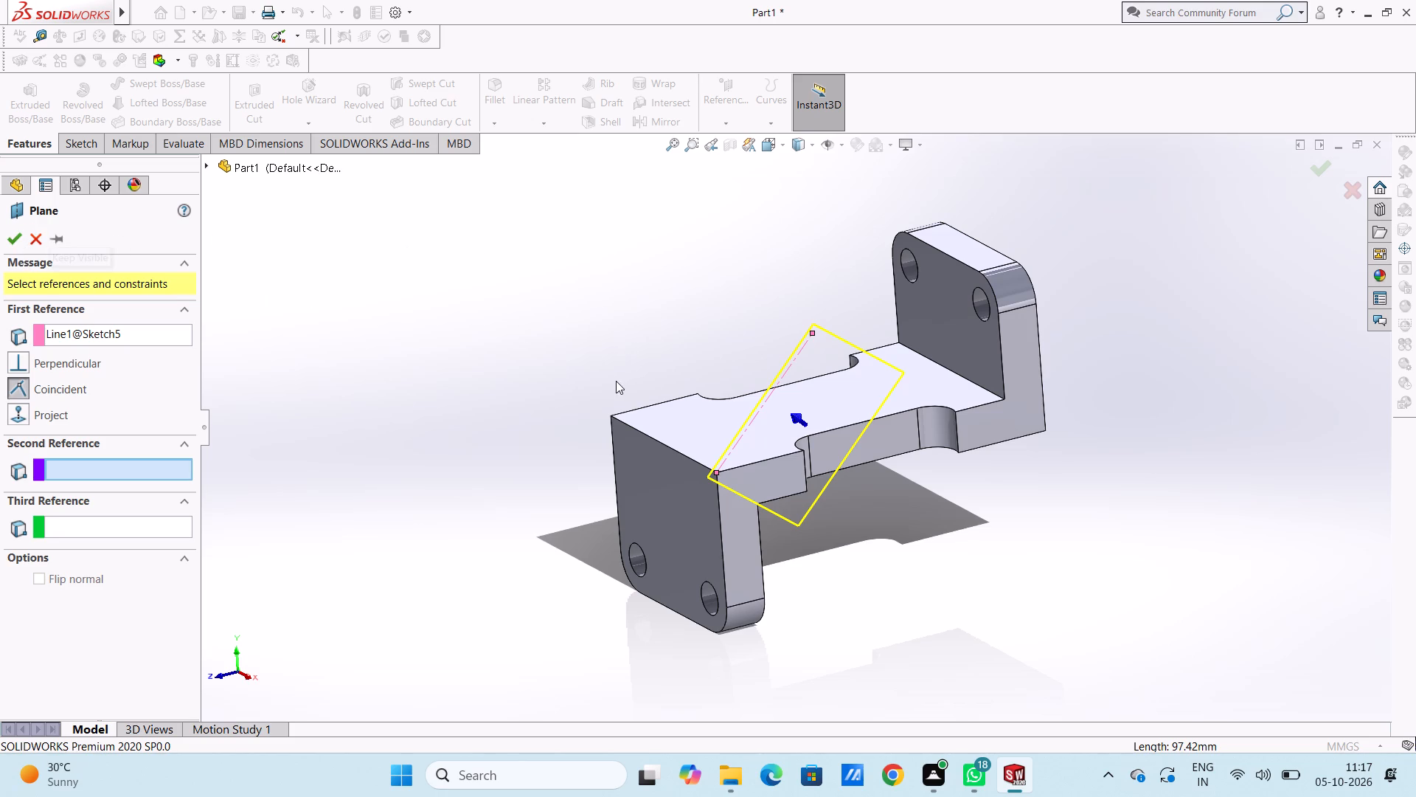
pyautogui.moveTo(616, 381); pyautogui.dragTo(597, 337, button='middle')
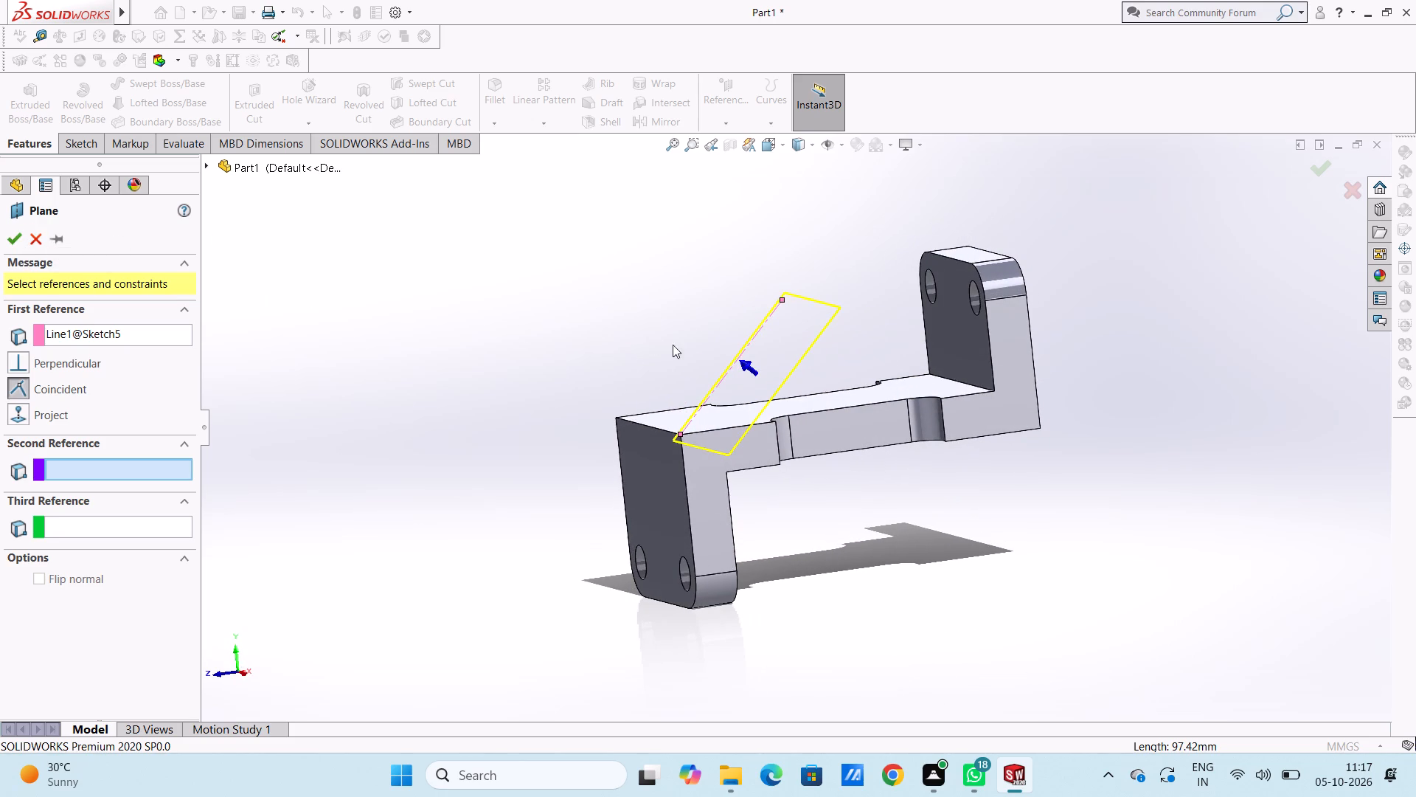
pyautogui.click(705, 475)
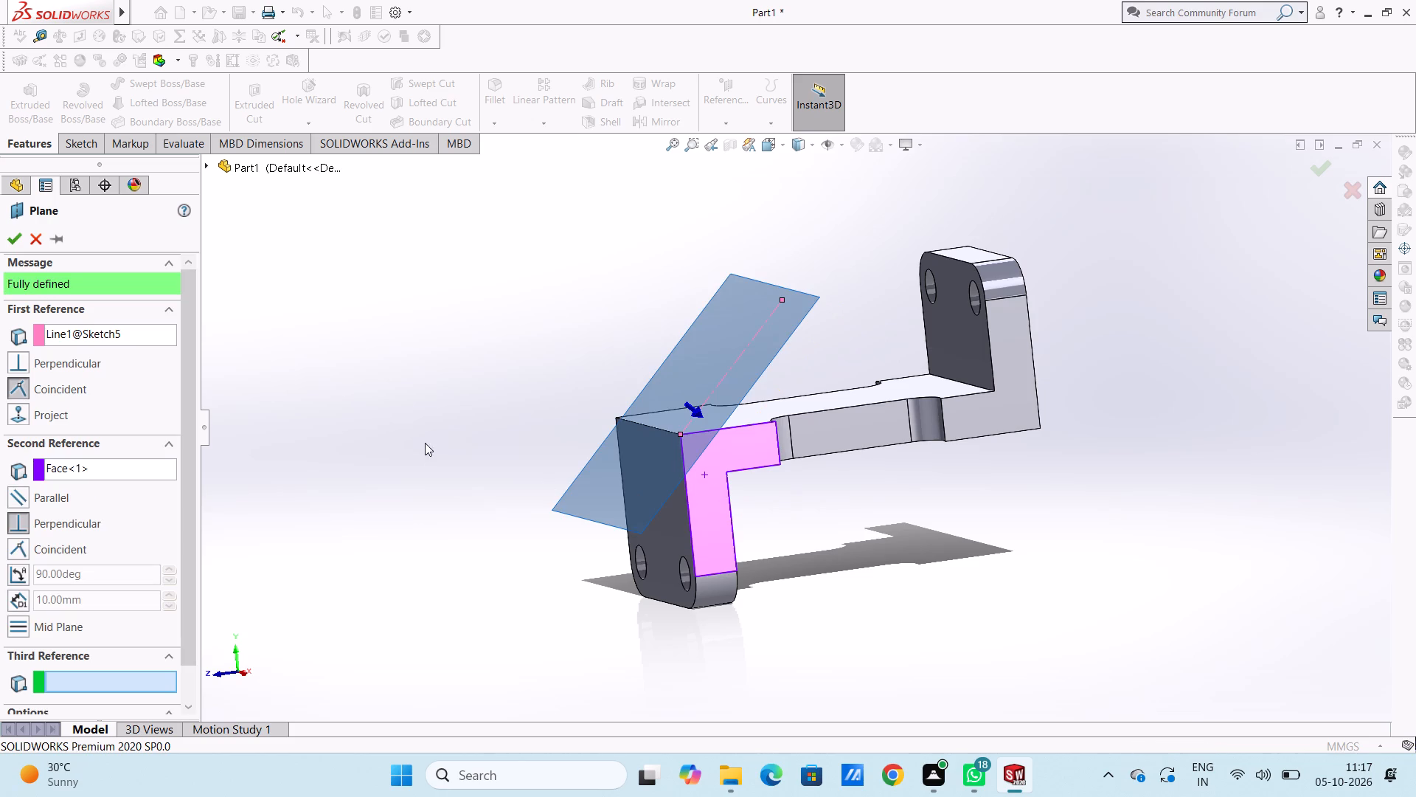
pyautogui.moveTo(531, 322); pyautogui.dragTo(614, 372, button='middle')
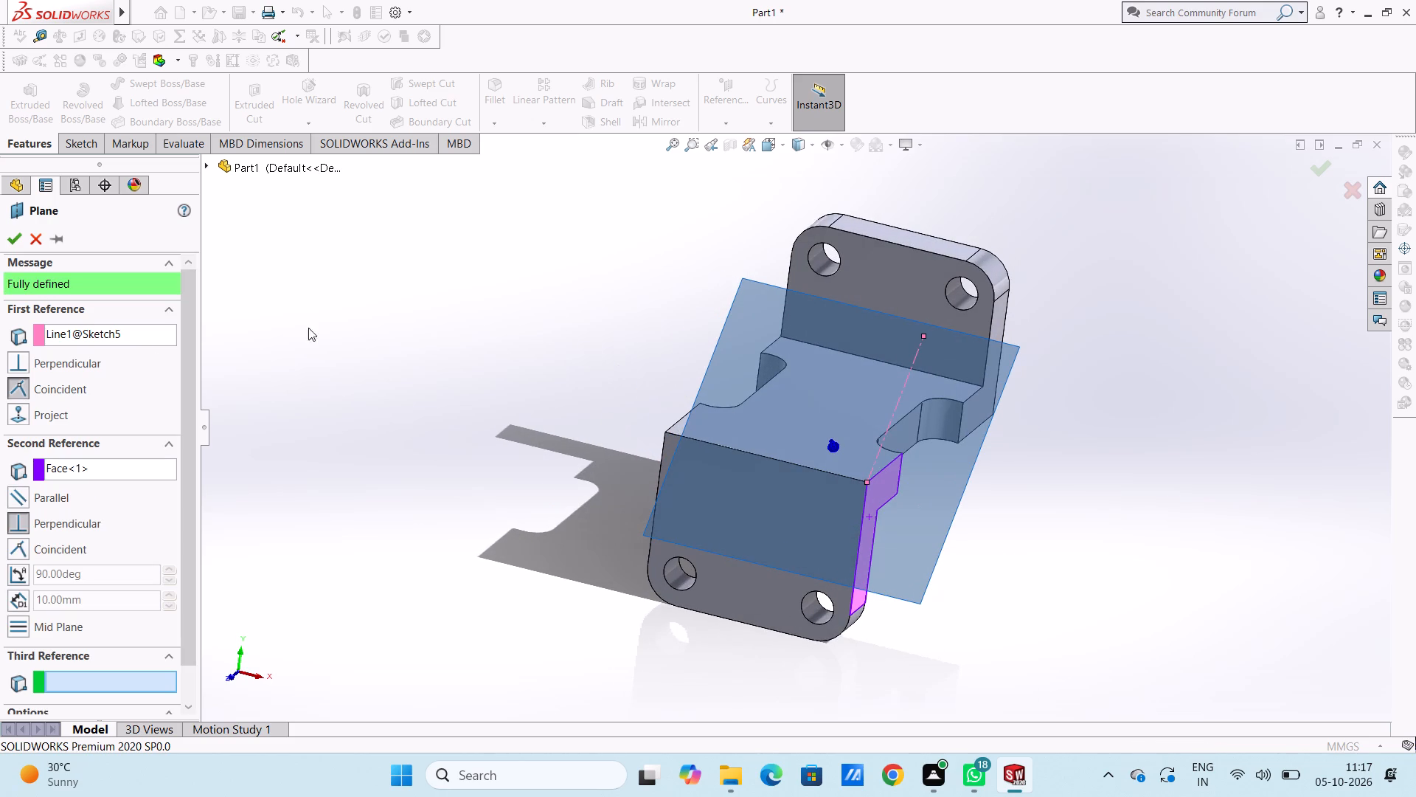
pyautogui.click(7, 241)
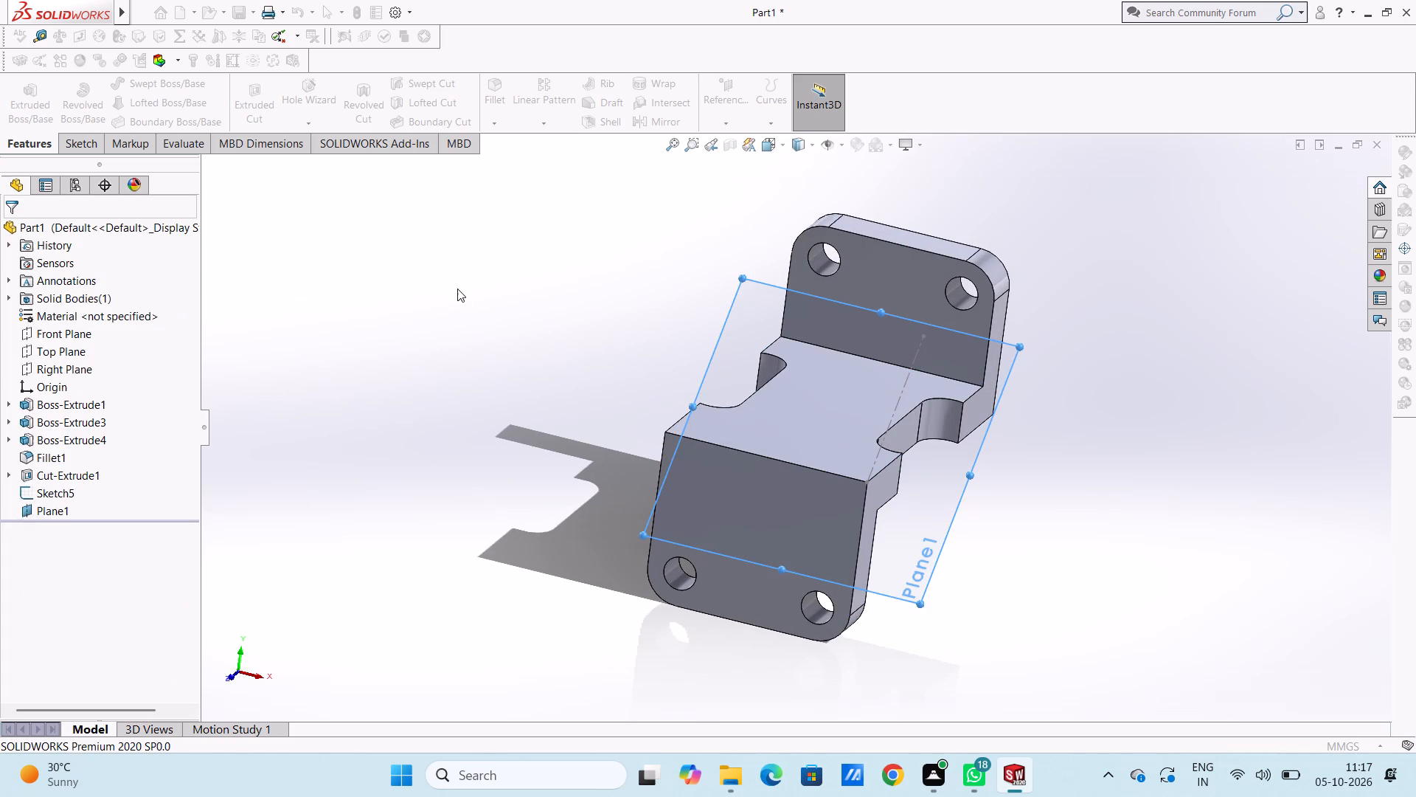
# Examine the angled reference plane's position relative to the bracket's plates and middle section from several directions.
pyautogui.moveTo(460, 289); pyautogui.dragTo(576, 324, button='middle')
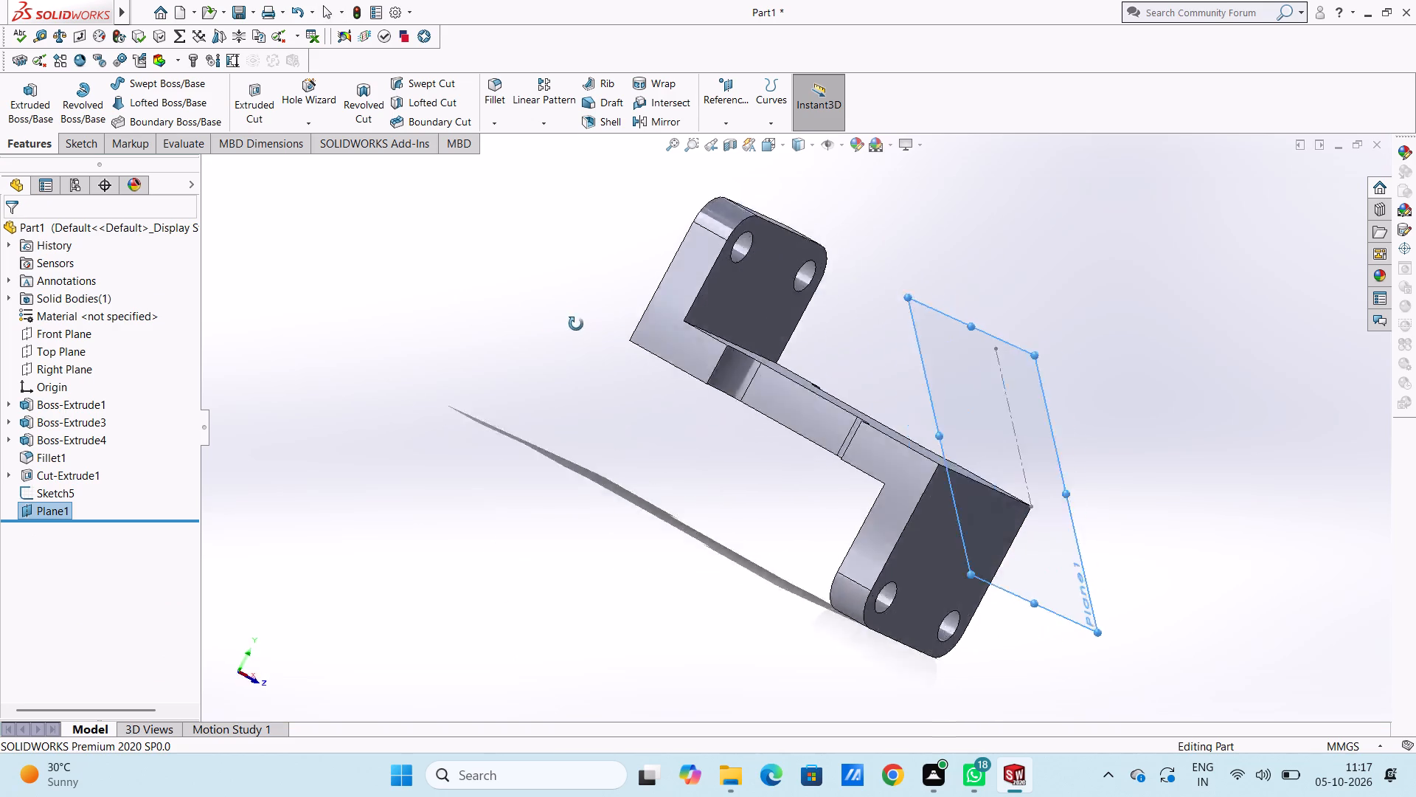
pyautogui.moveTo(576, 324); pyautogui.dragTo(476, 312, button='middle')
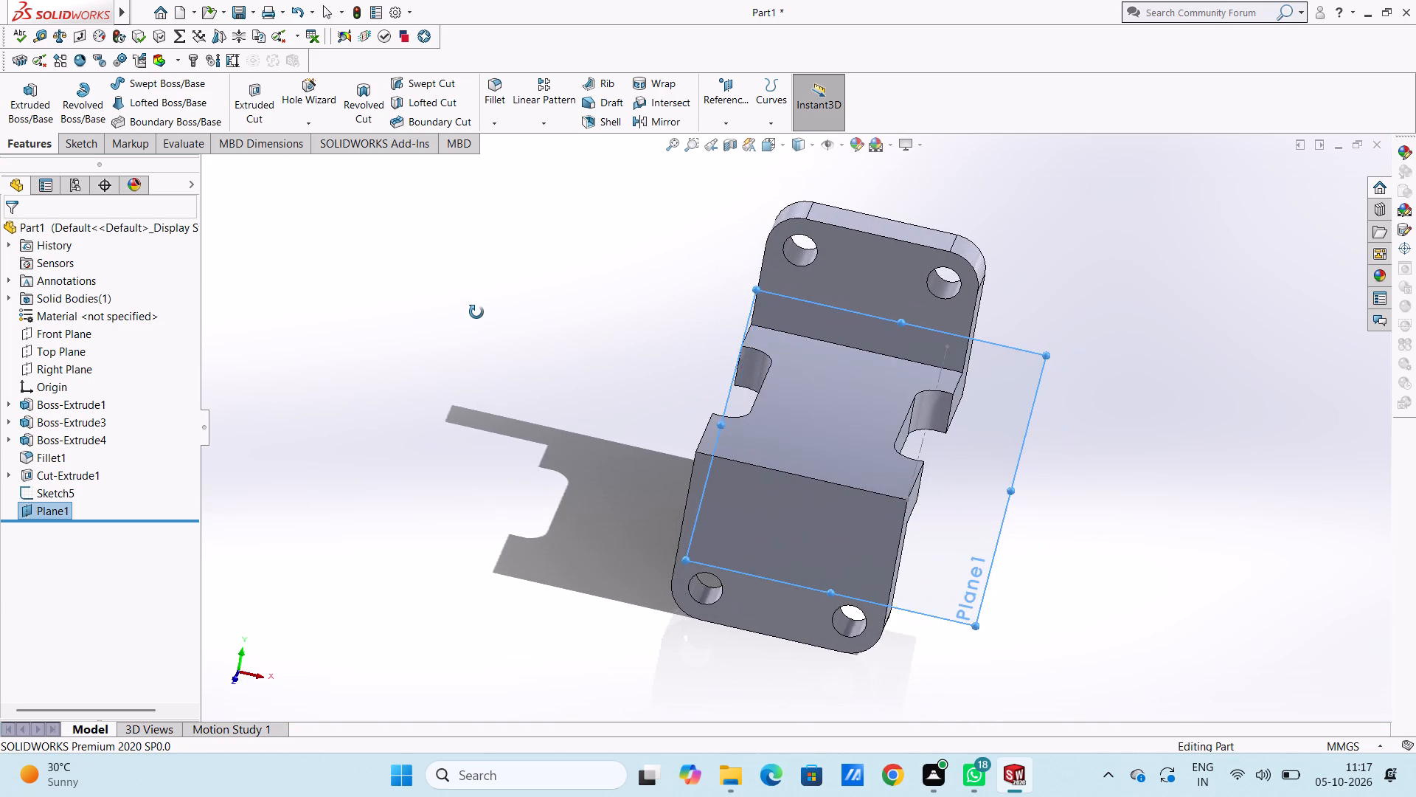
pyautogui.moveTo(476, 312); pyautogui.dragTo(443, 309, button='middle')
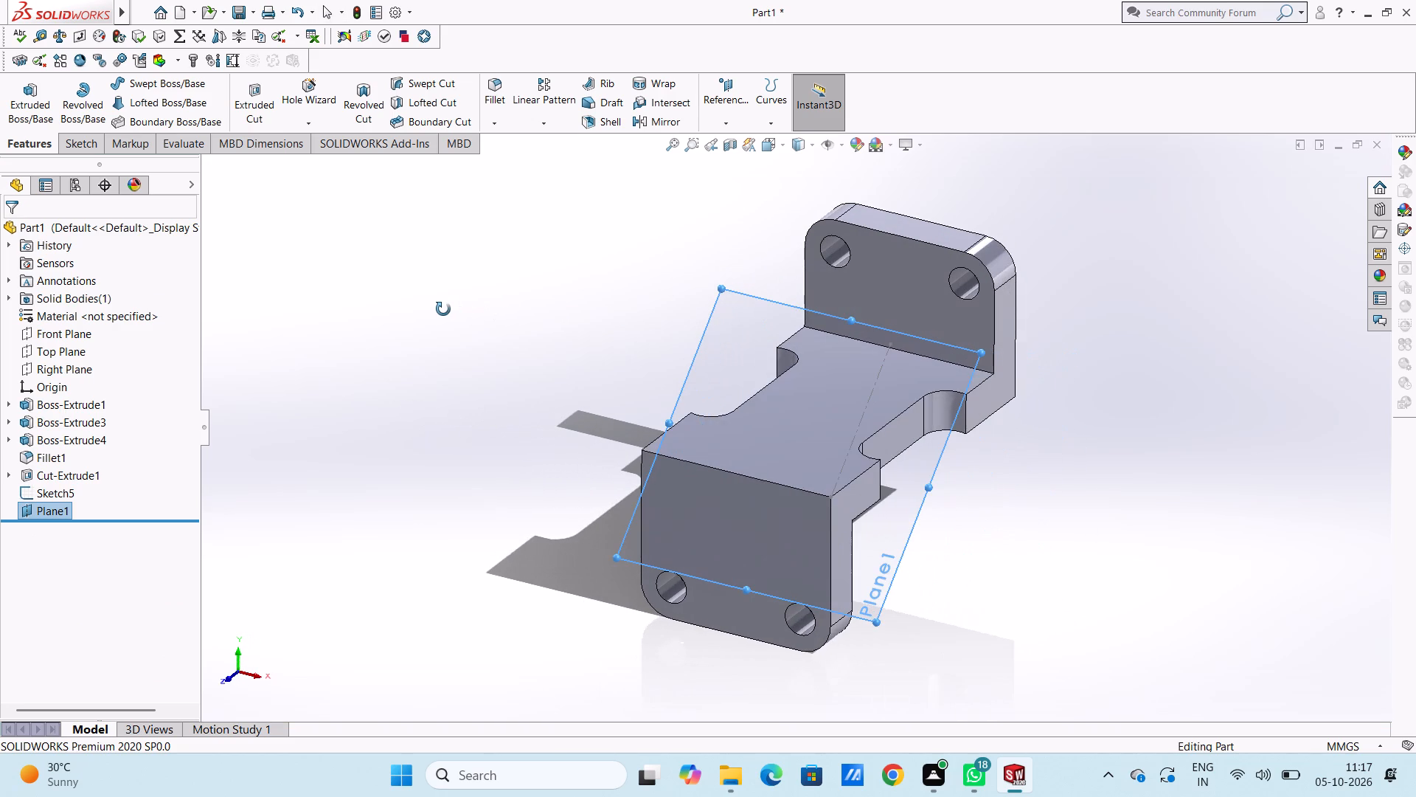
pyautogui.moveTo(443, 309); pyautogui.dragTo(527, 312, button='middle')
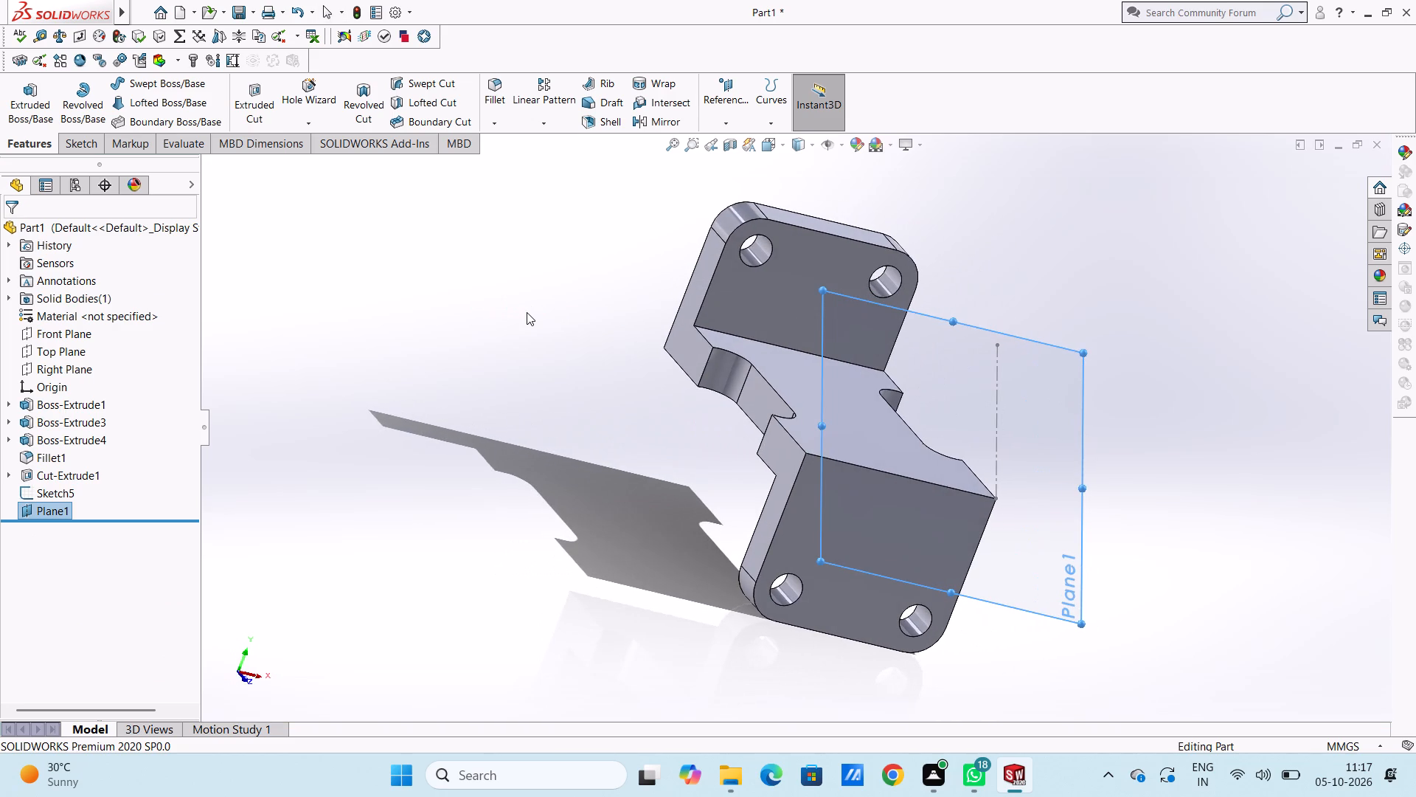
pyautogui.hotkey('ctrl', '1')
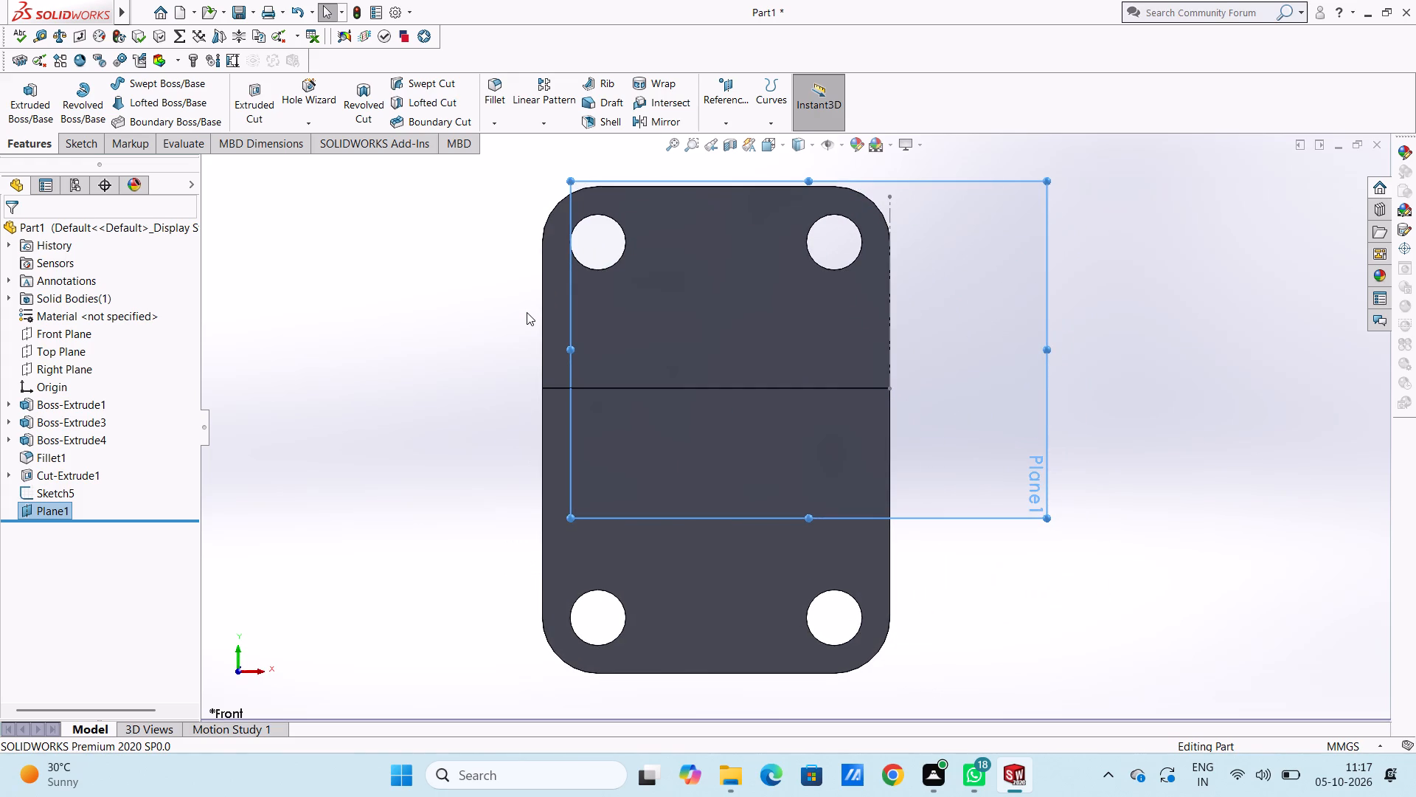
pyautogui.scroll(3, 589, 292)
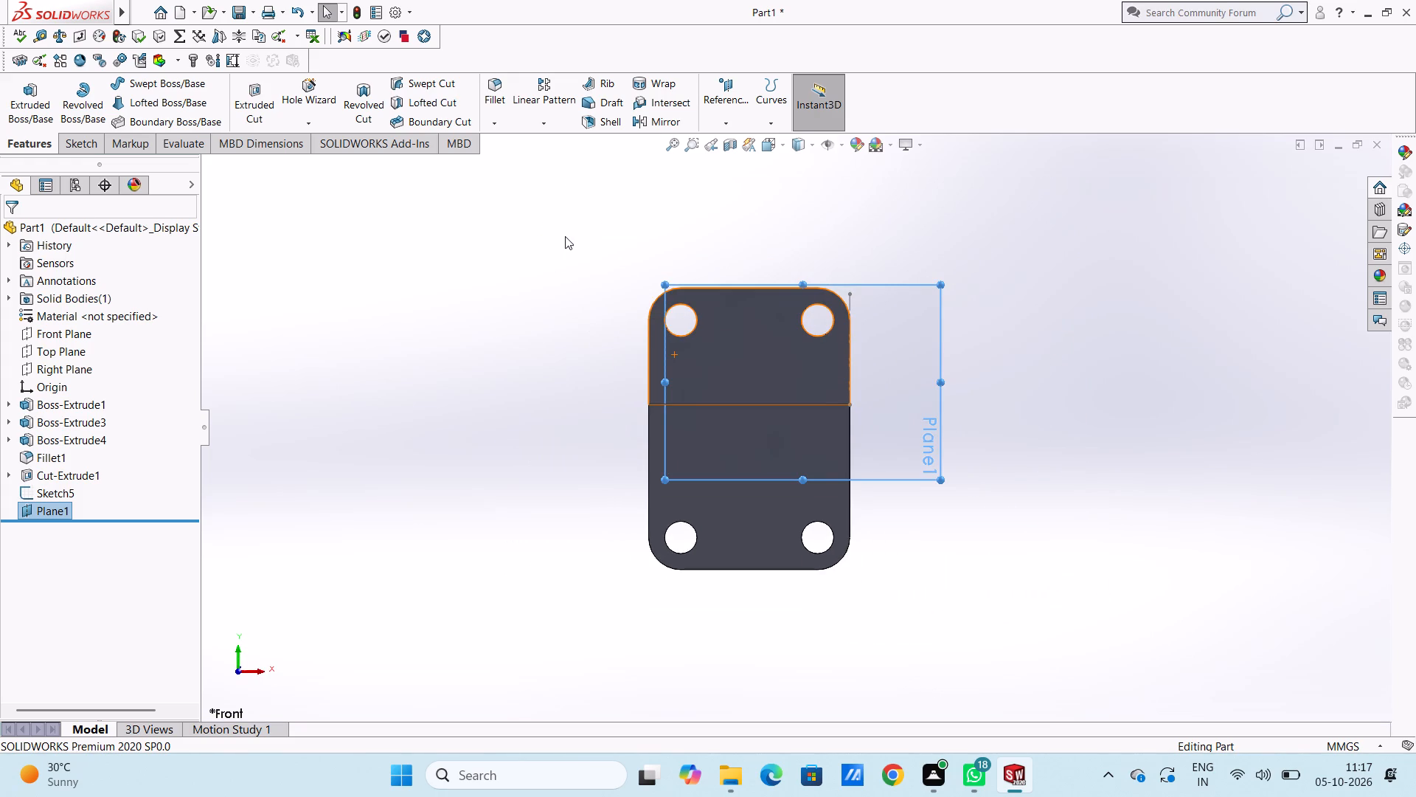
pyautogui.moveTo(563, 236); pyautogui.dragTo(591, 258, button='middle')
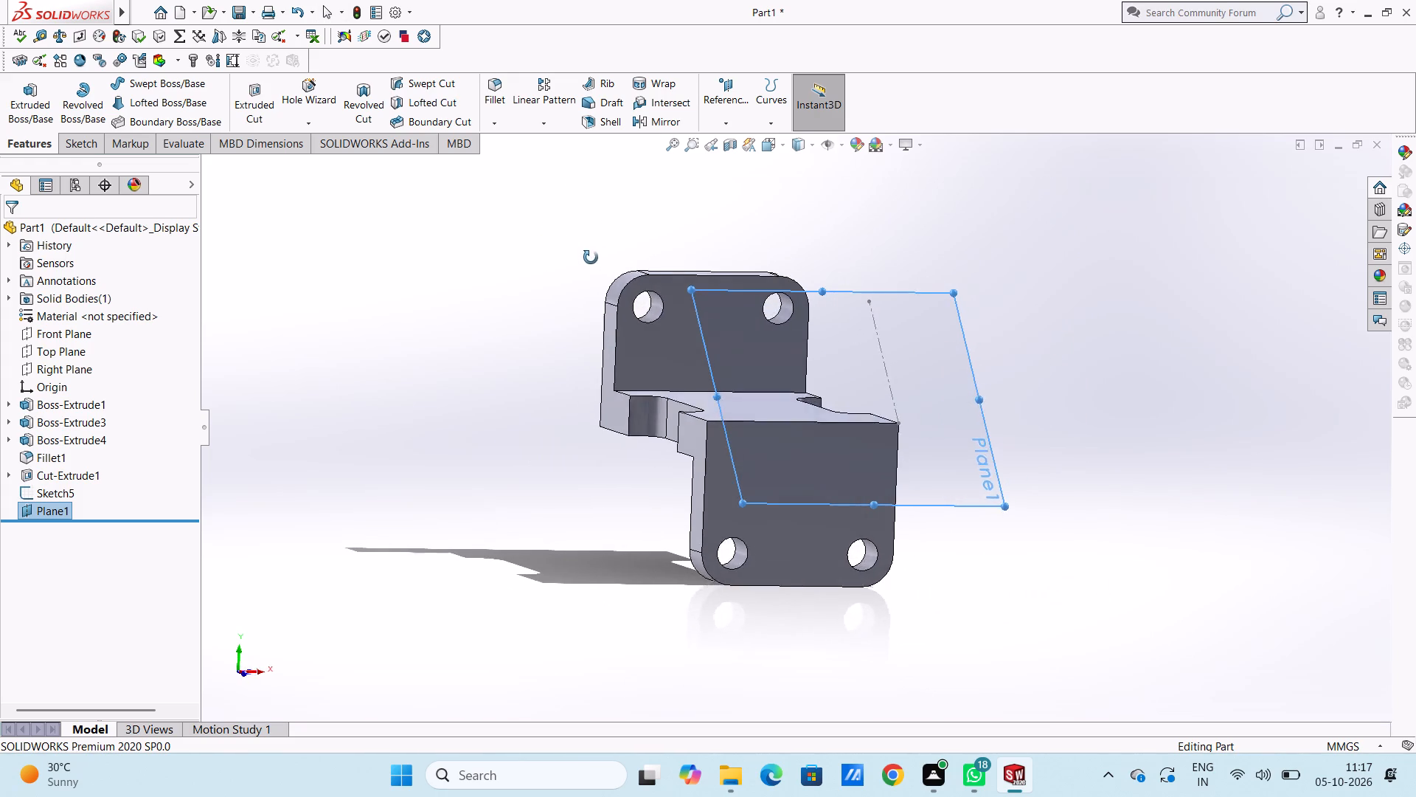
pyautogui.moveTo(591, 258); pyautogui.dragTo(565, 320, button='middle')
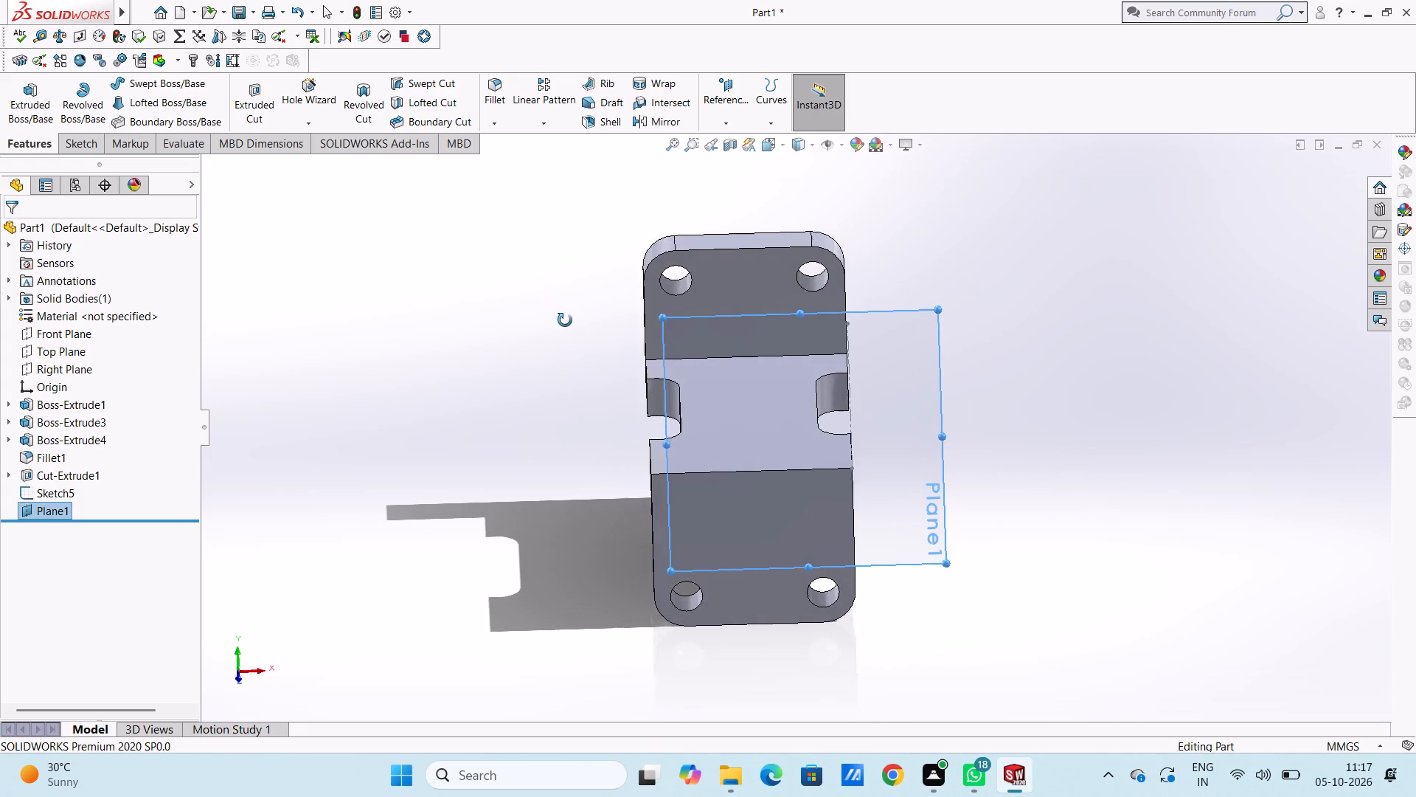
pyautogui.moveTo(565, 320); pyautogui.dragTo(575, 305, button='middle')
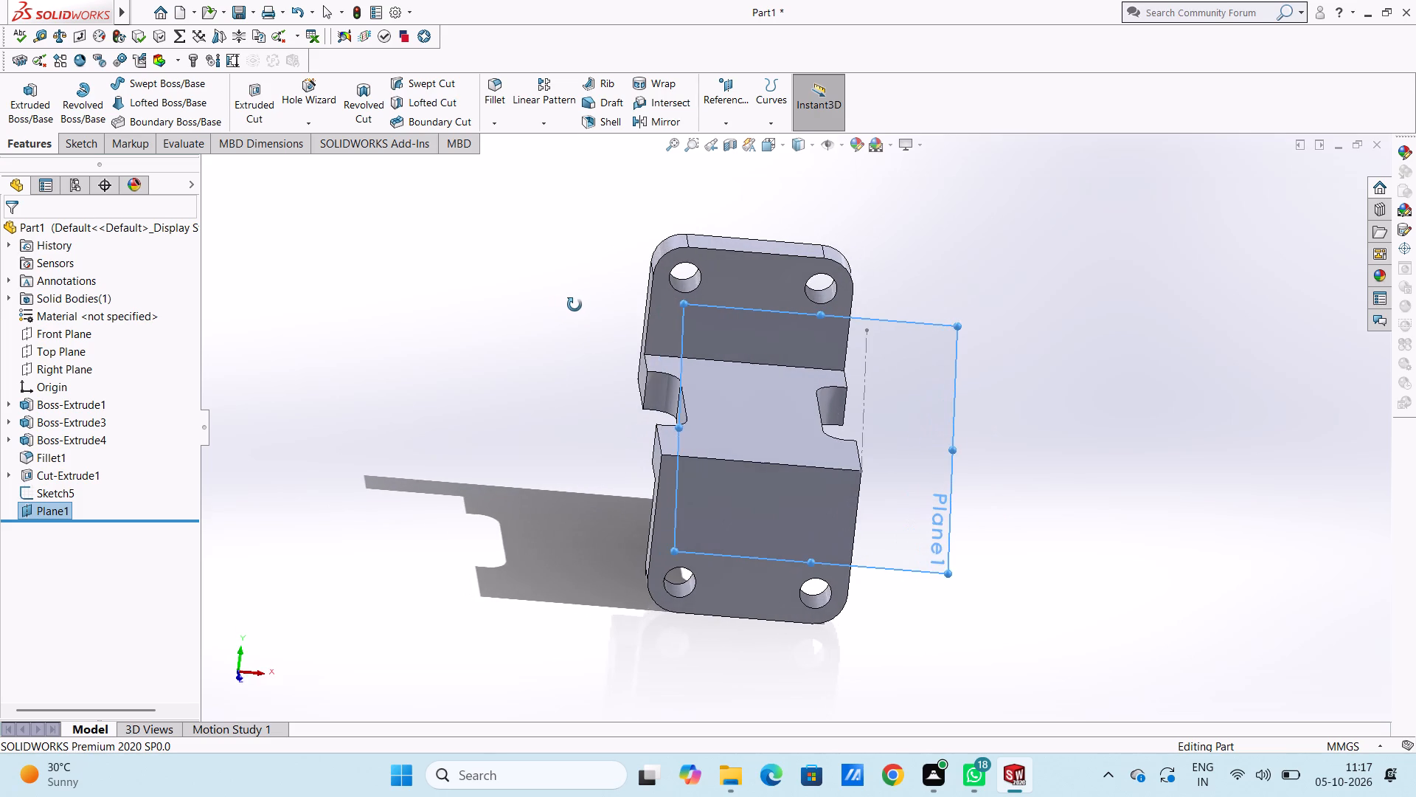
pyautogui.moveTo(575, 305); pyautogui.dragTo(572, 401, button='middle')
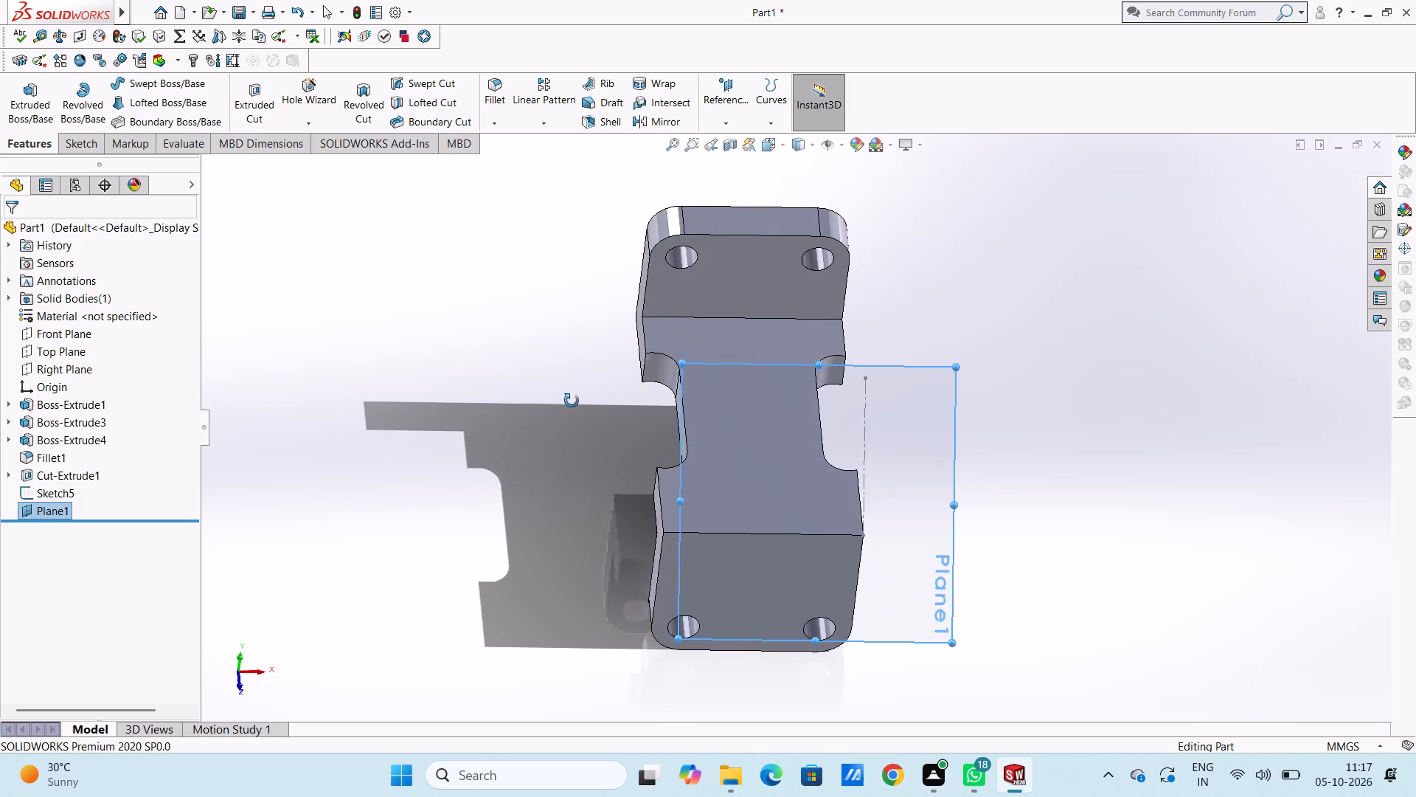
pyautogui.moveTo(572, 401); pyautogui.dragTo(565, 361, button='middle')
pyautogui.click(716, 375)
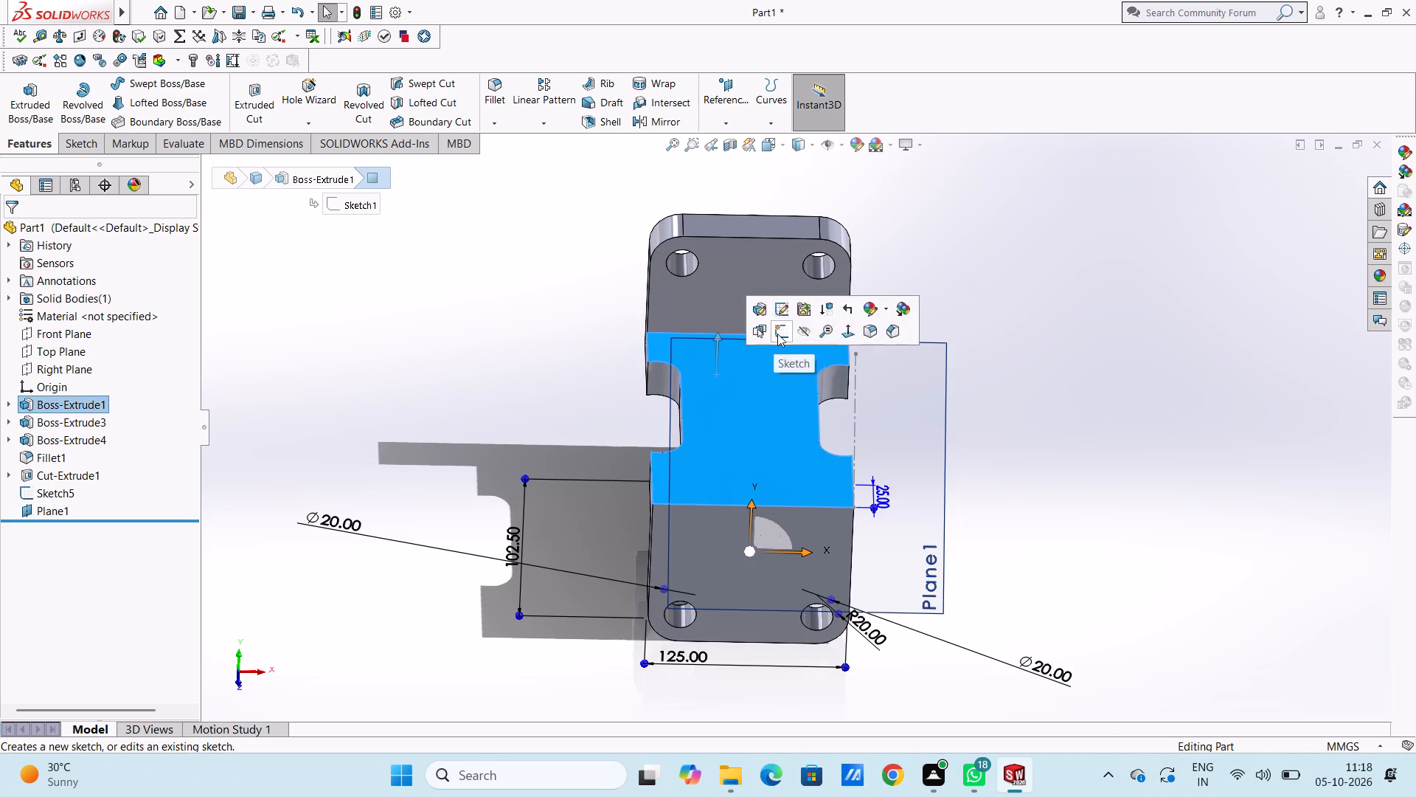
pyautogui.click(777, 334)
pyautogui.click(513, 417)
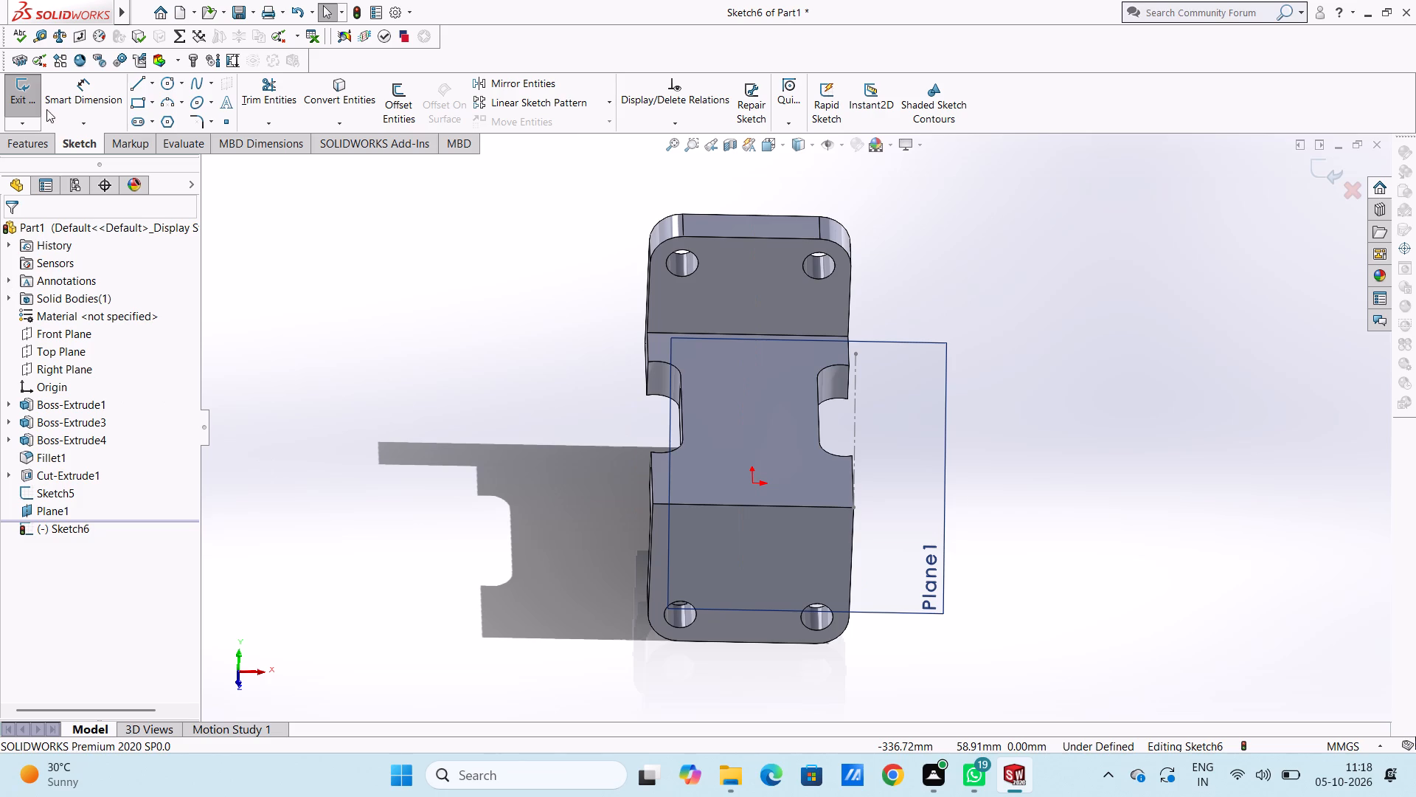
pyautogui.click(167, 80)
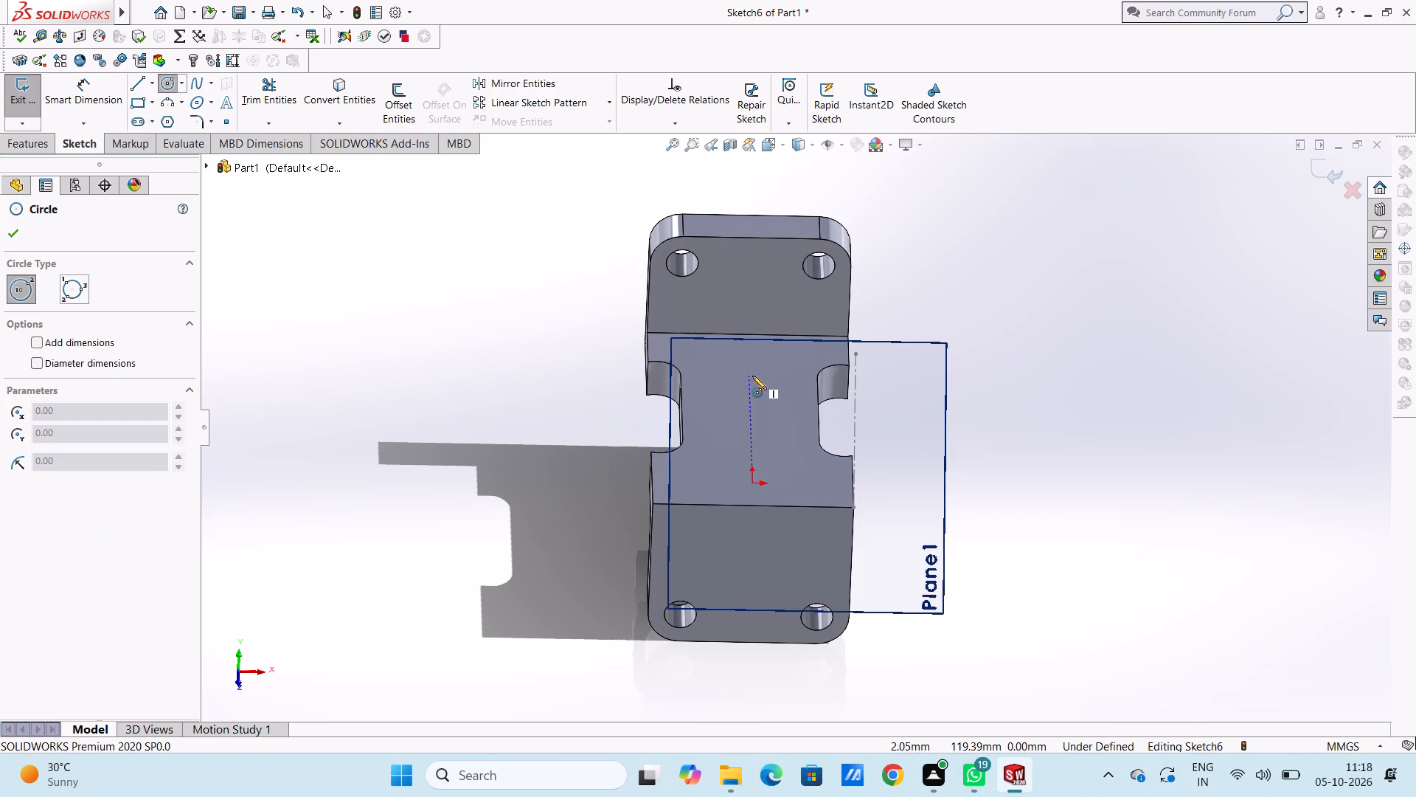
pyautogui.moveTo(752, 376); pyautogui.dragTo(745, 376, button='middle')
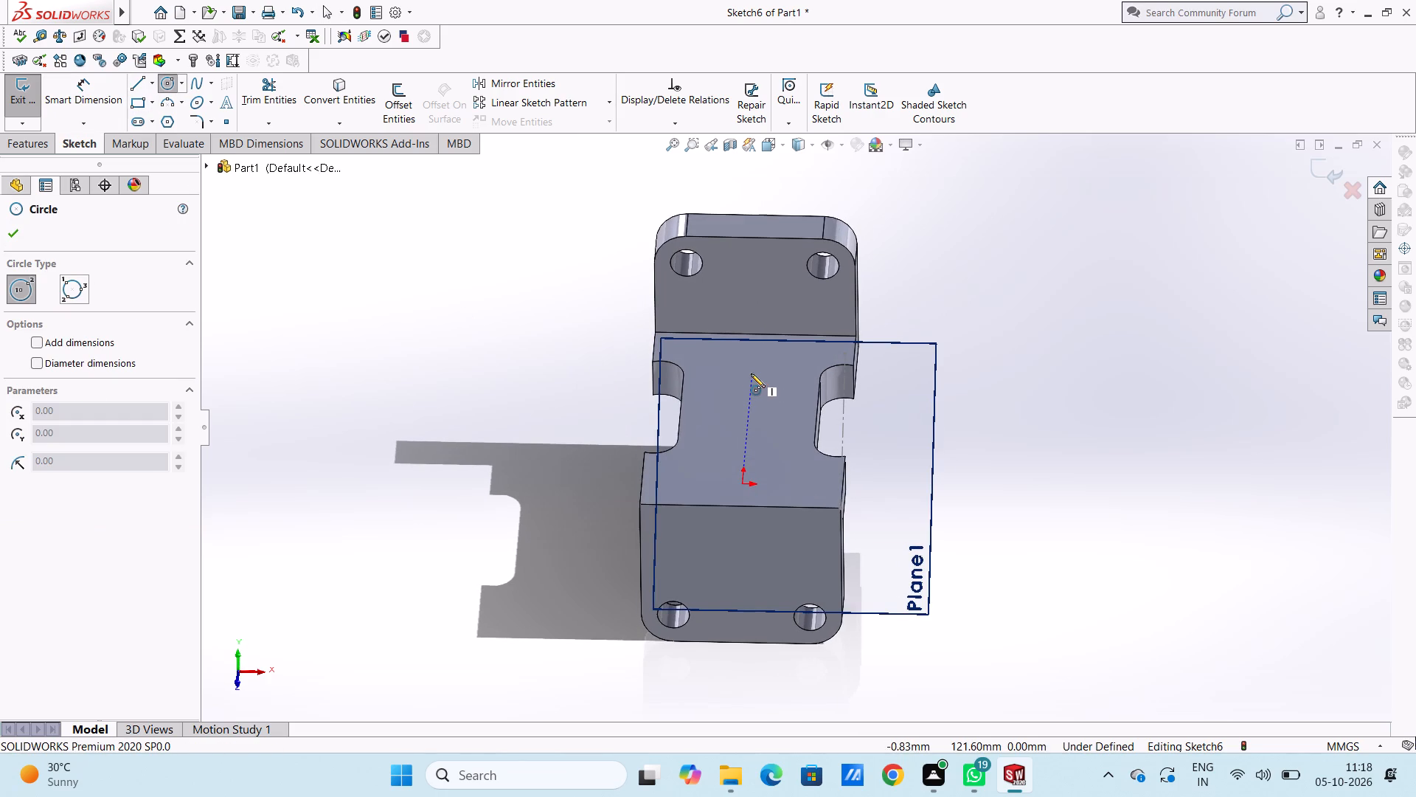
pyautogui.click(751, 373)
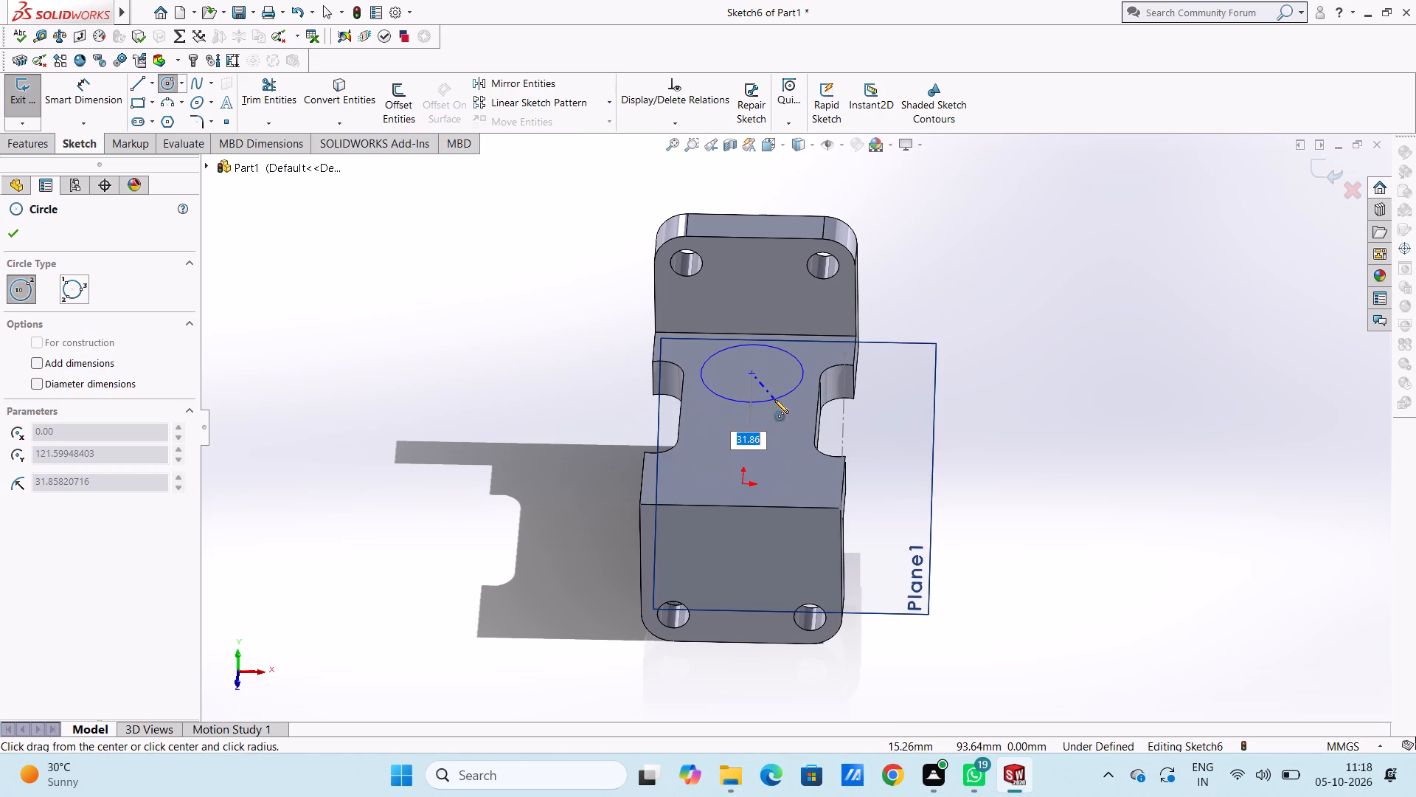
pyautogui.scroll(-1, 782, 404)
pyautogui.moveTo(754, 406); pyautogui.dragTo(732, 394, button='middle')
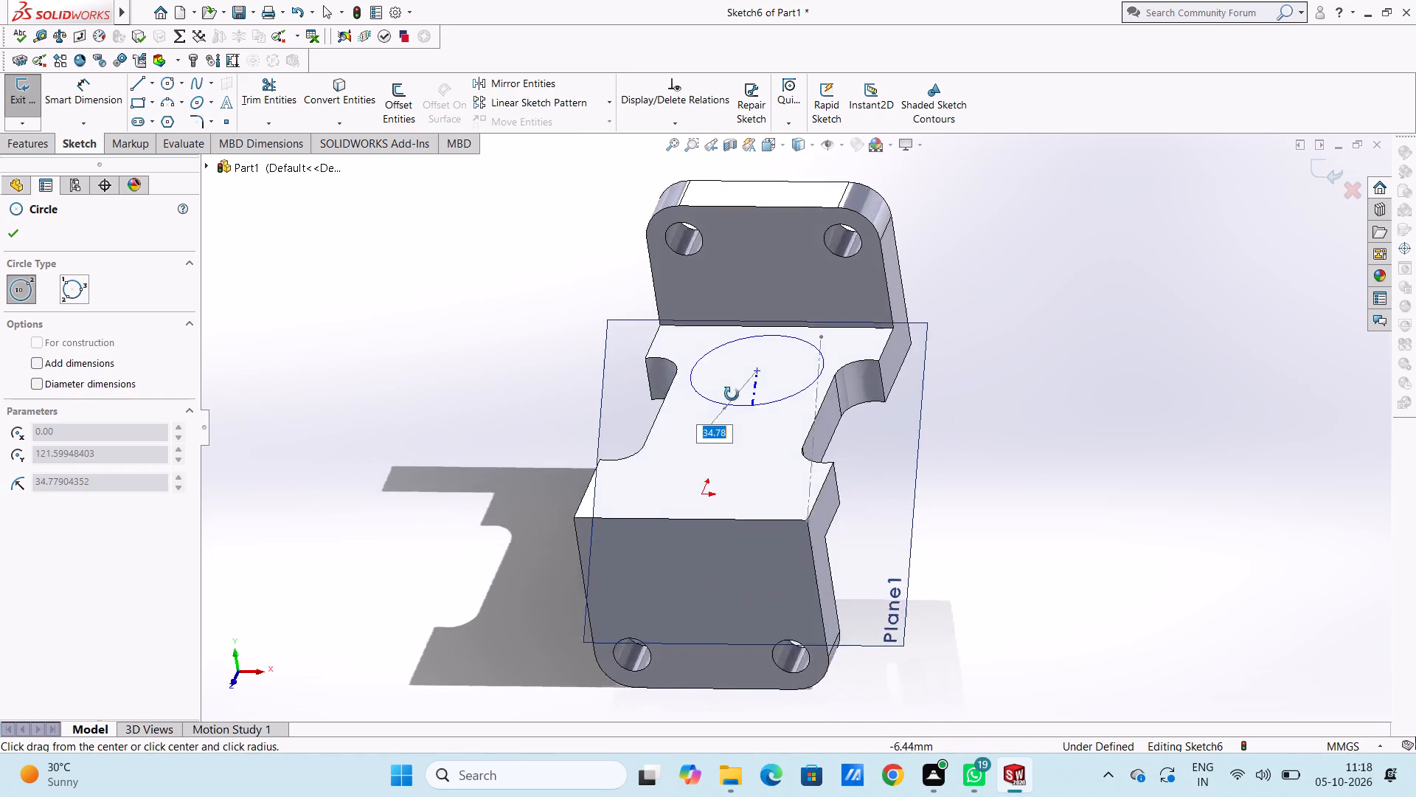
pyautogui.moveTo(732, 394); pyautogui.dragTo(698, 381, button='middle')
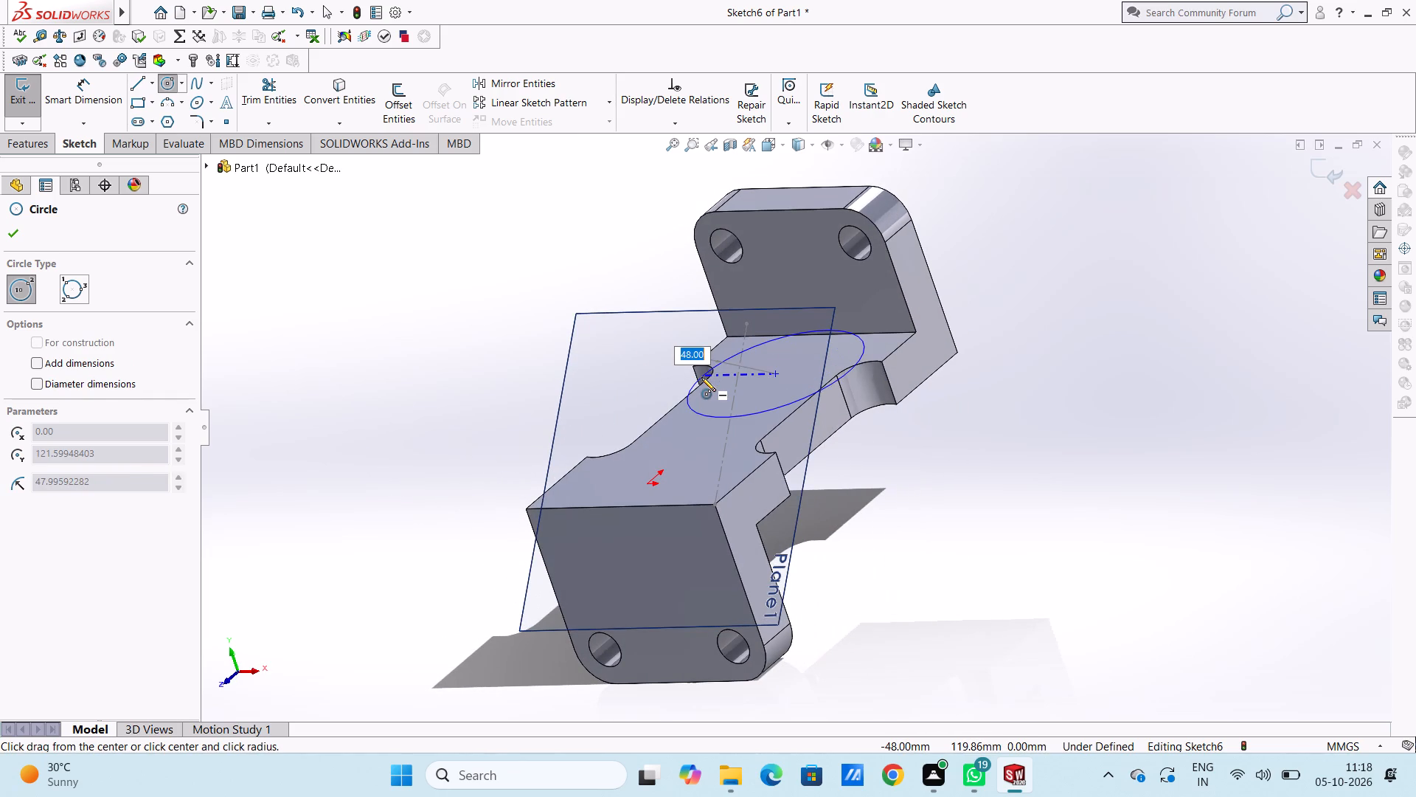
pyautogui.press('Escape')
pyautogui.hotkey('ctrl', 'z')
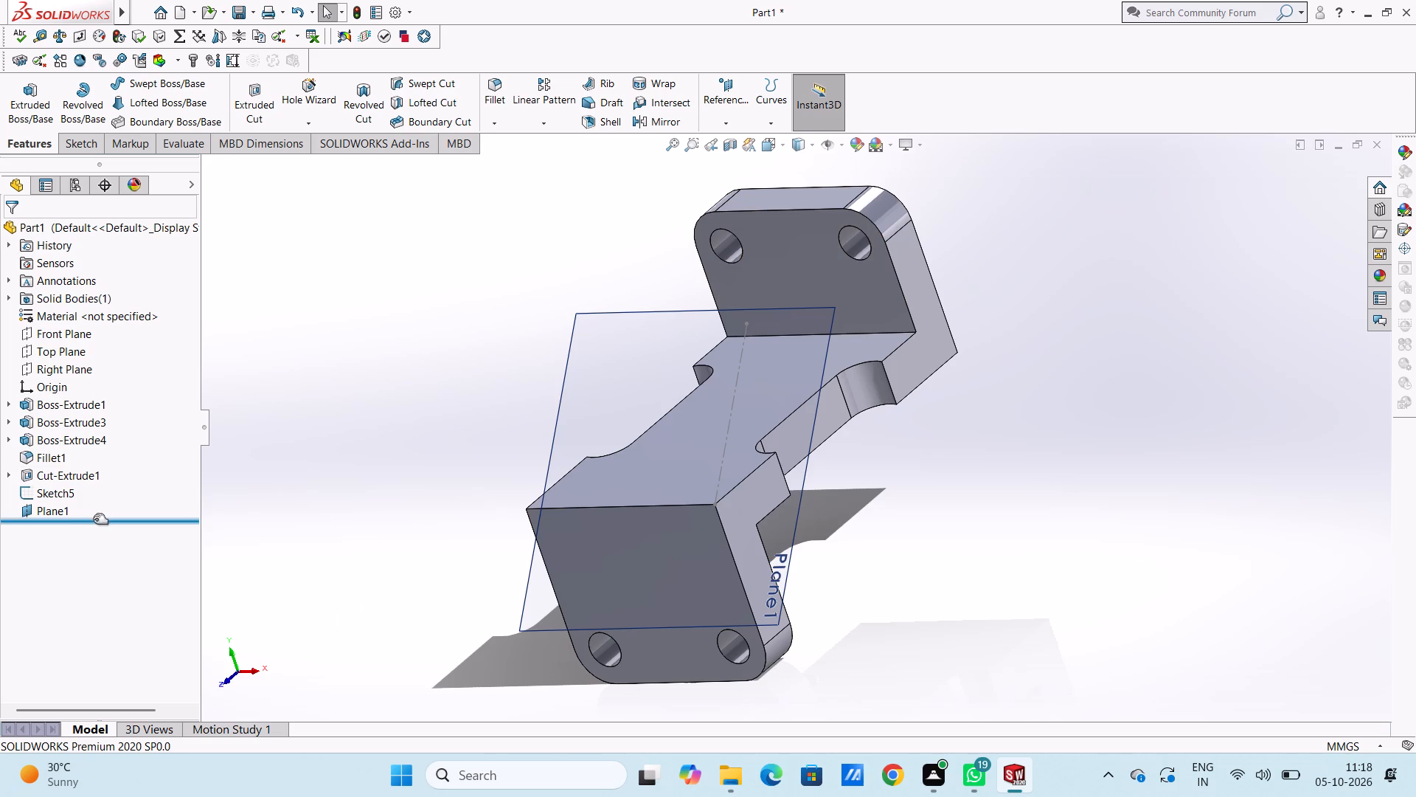
# Start a new sketch on the 45° reference plane.
pyautogui.click(52, 514)
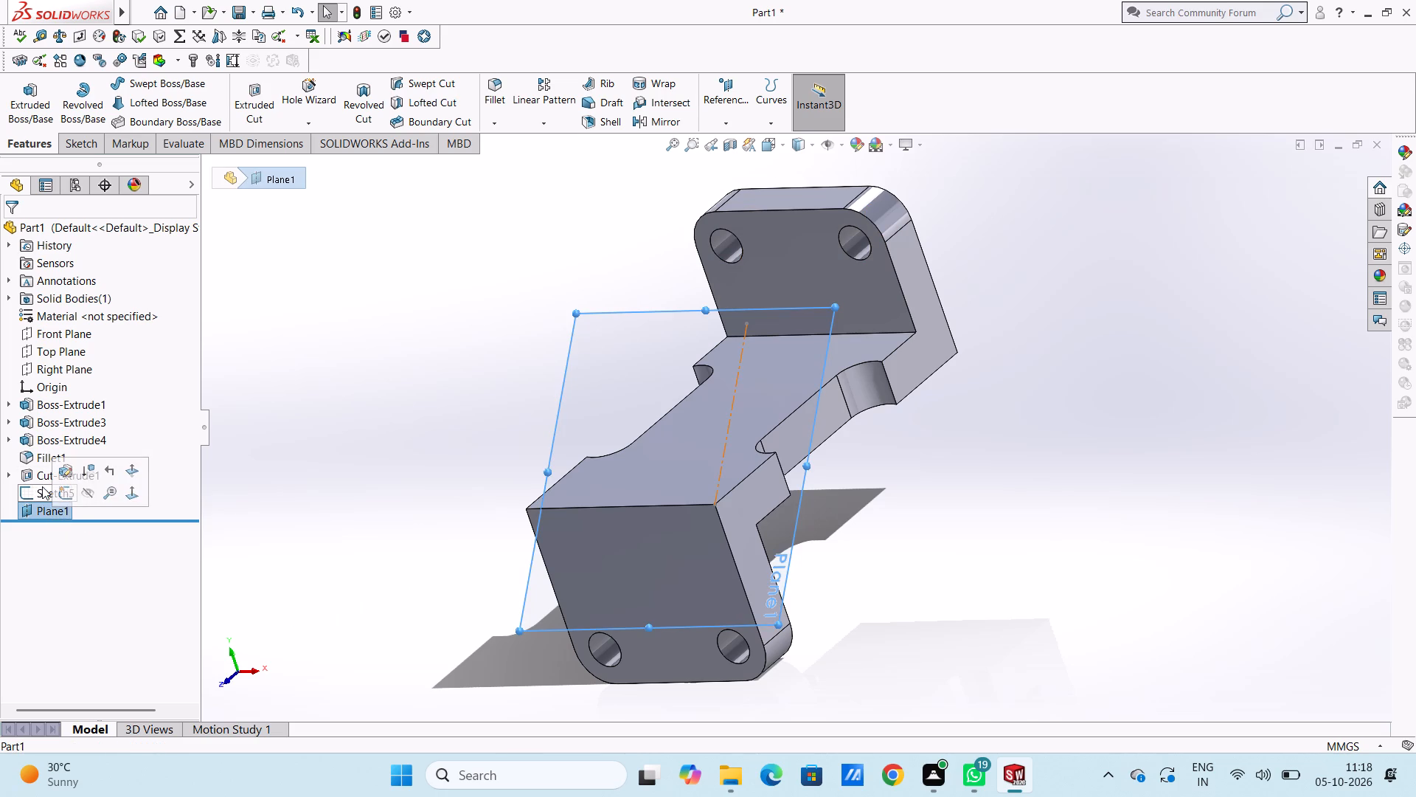
pyautogui.click(69, 495)
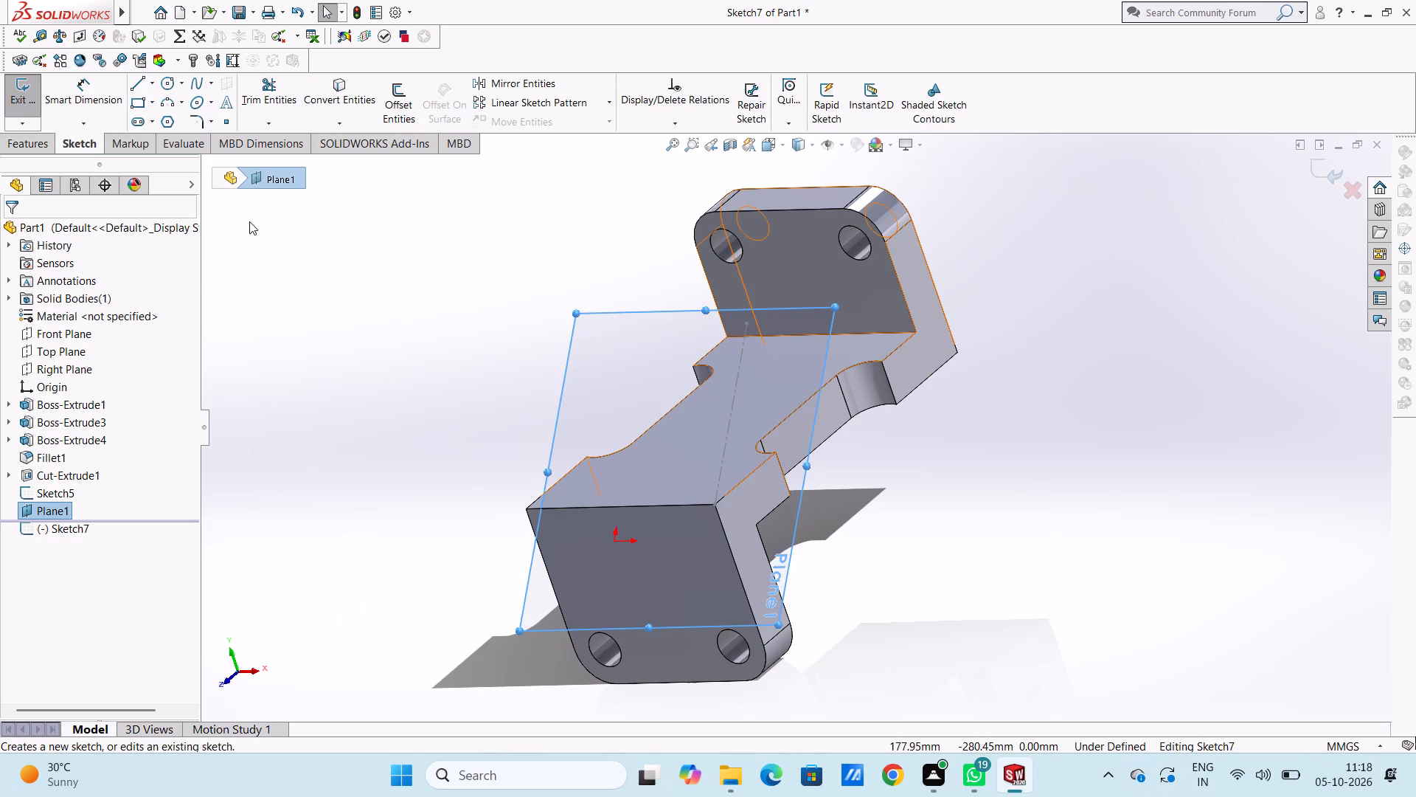
# Sketch a circle of 35 mm radius over the middle section, with its center vertically aligned above the sketch origin.
pyautogui.scroll(-1, 249, 221)
pyautogui.click(422, 364)
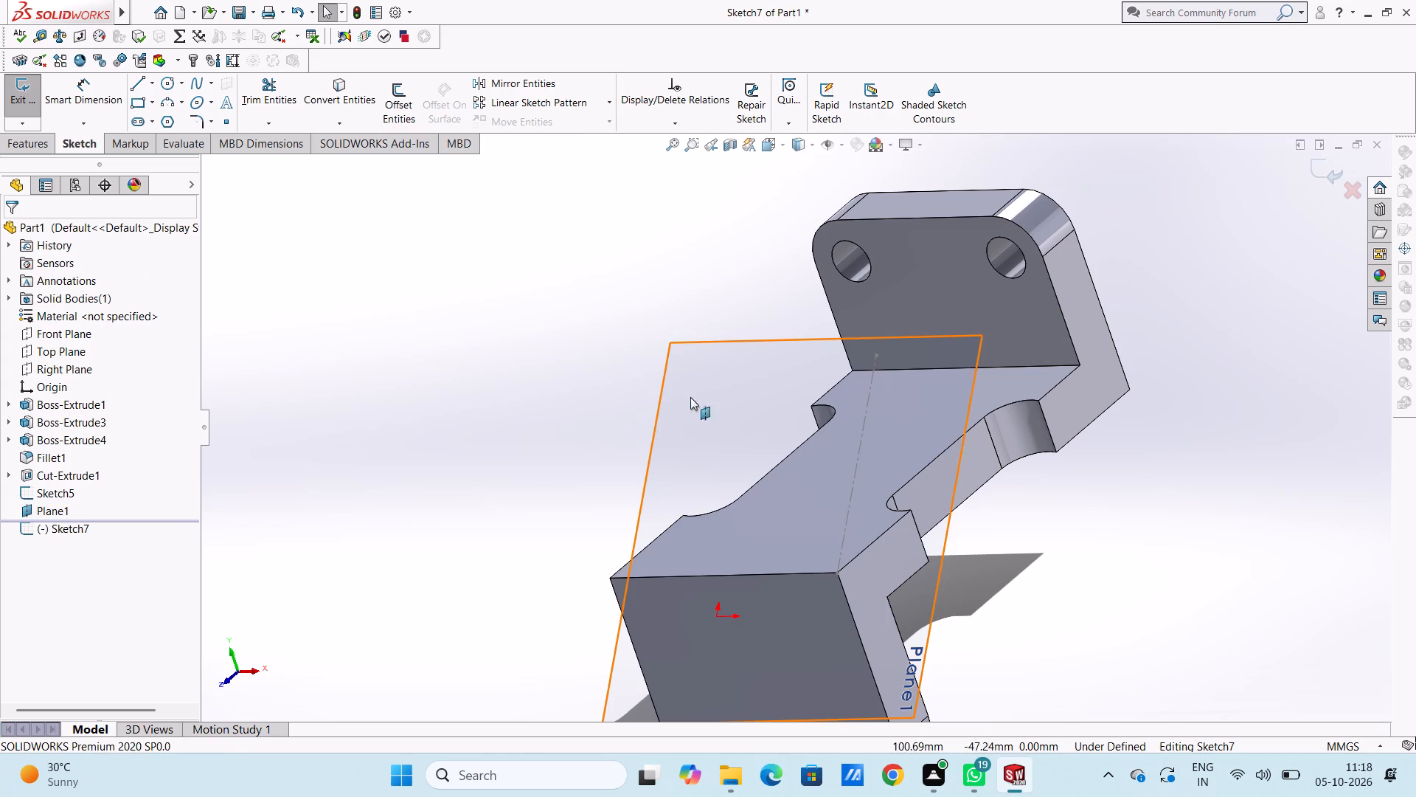
pyautogui.click(693, 396)
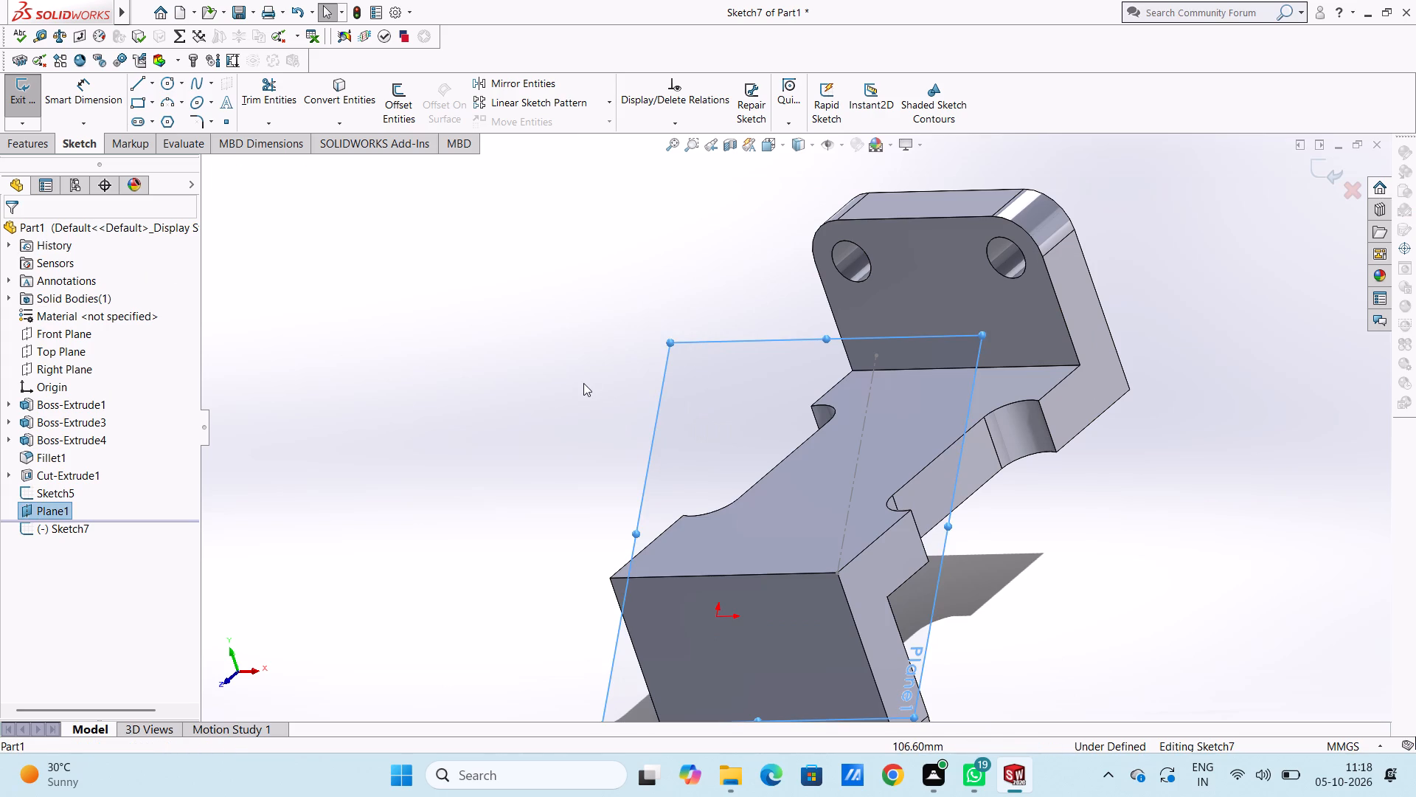
pyautogui.scroll(-1, 583, 383)
pyautogui.scroll(3, 583, 383)
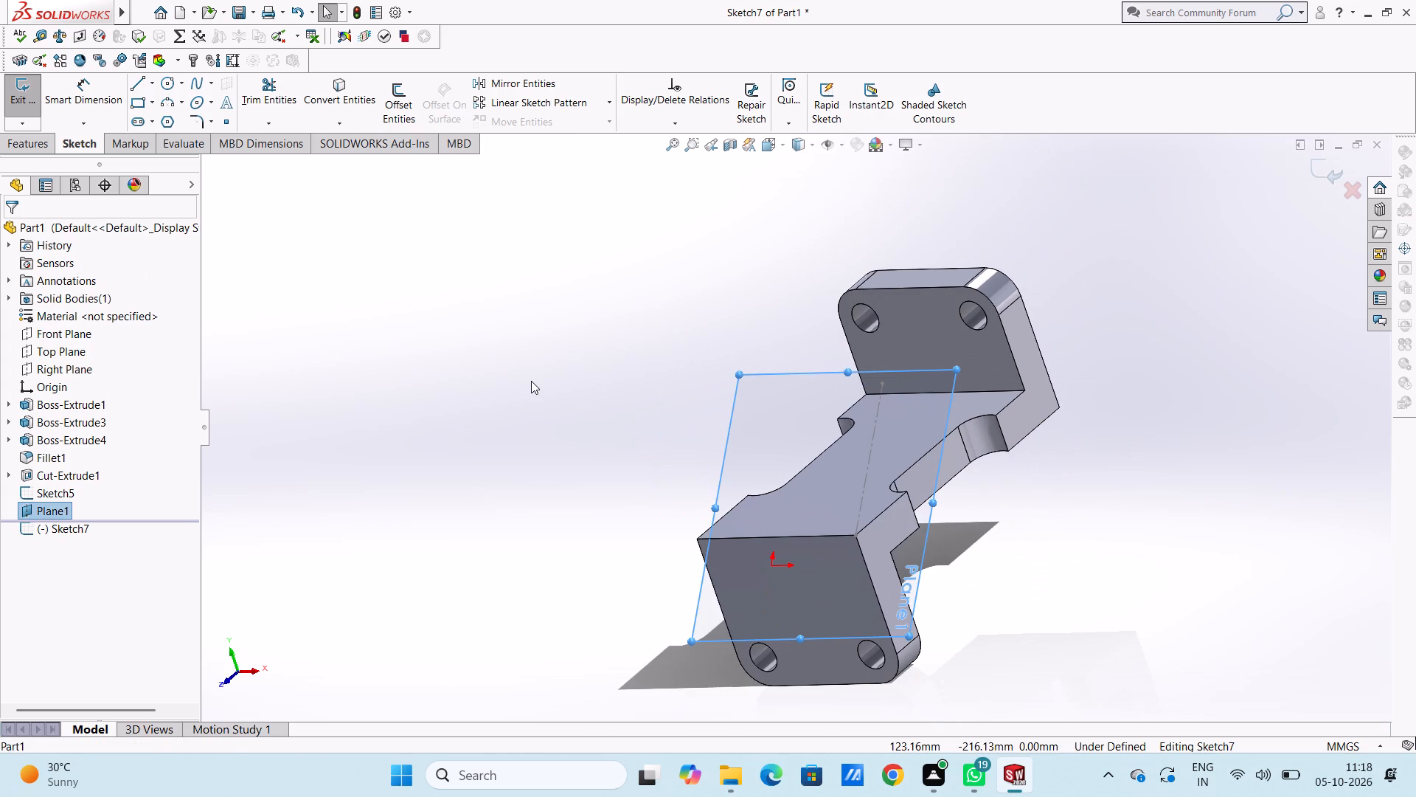
pyautogui.hotkey('ctrl', '1')
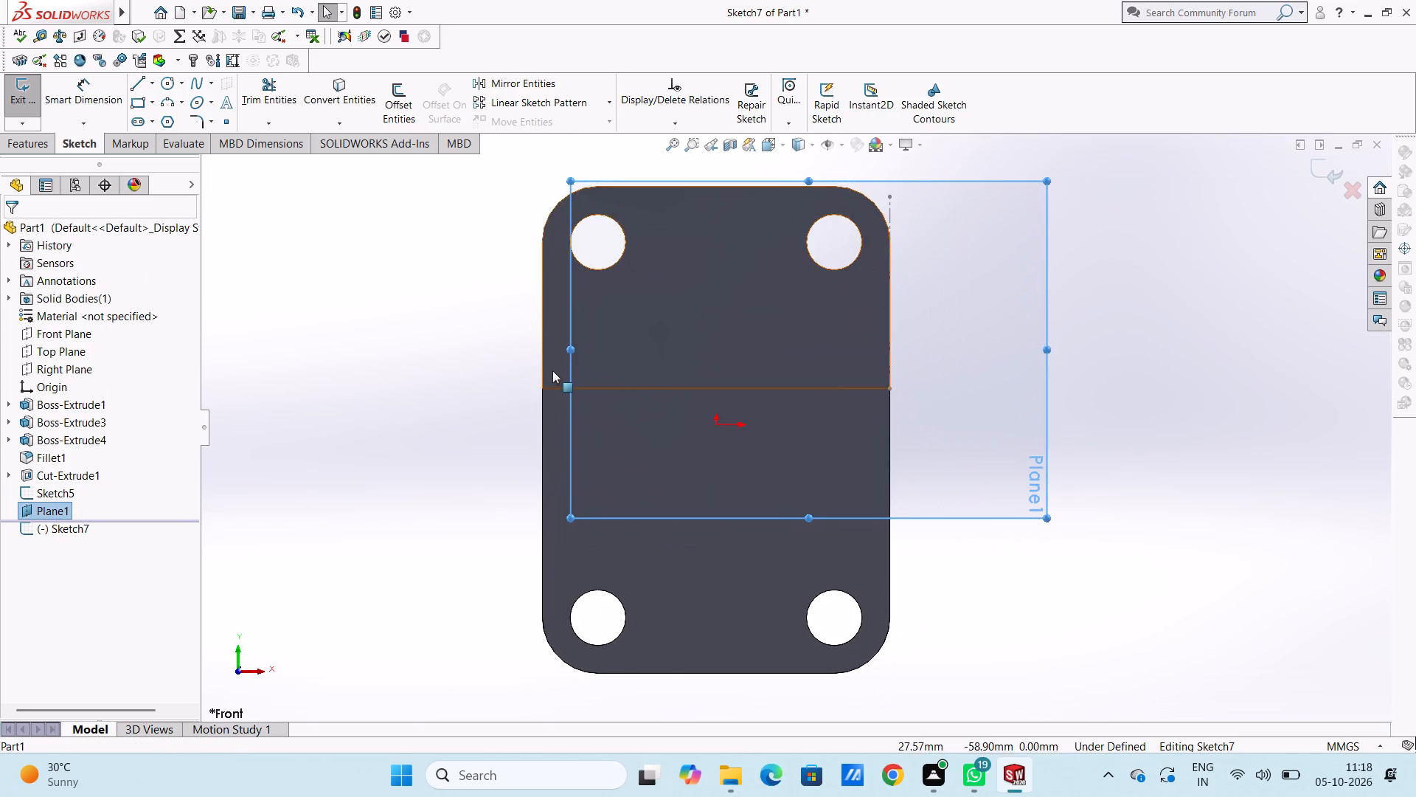
pyautogui.scroll(1, 553, 377)
pyautogui.moveTo(532, 286); pyautogui.dragTo(529, 376, button='middle')
pyautogui.click(166, 81)
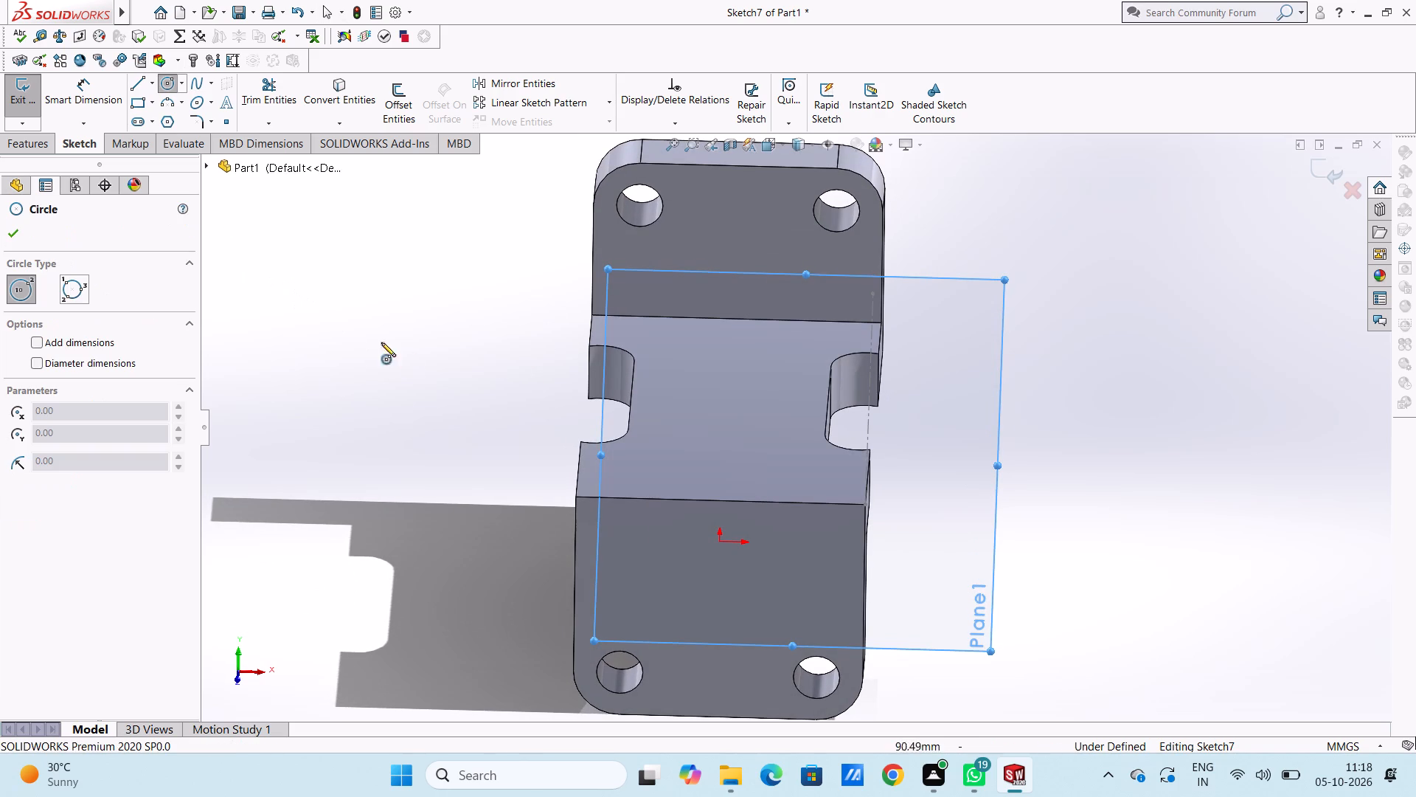
pyautogui.click(727, 367)
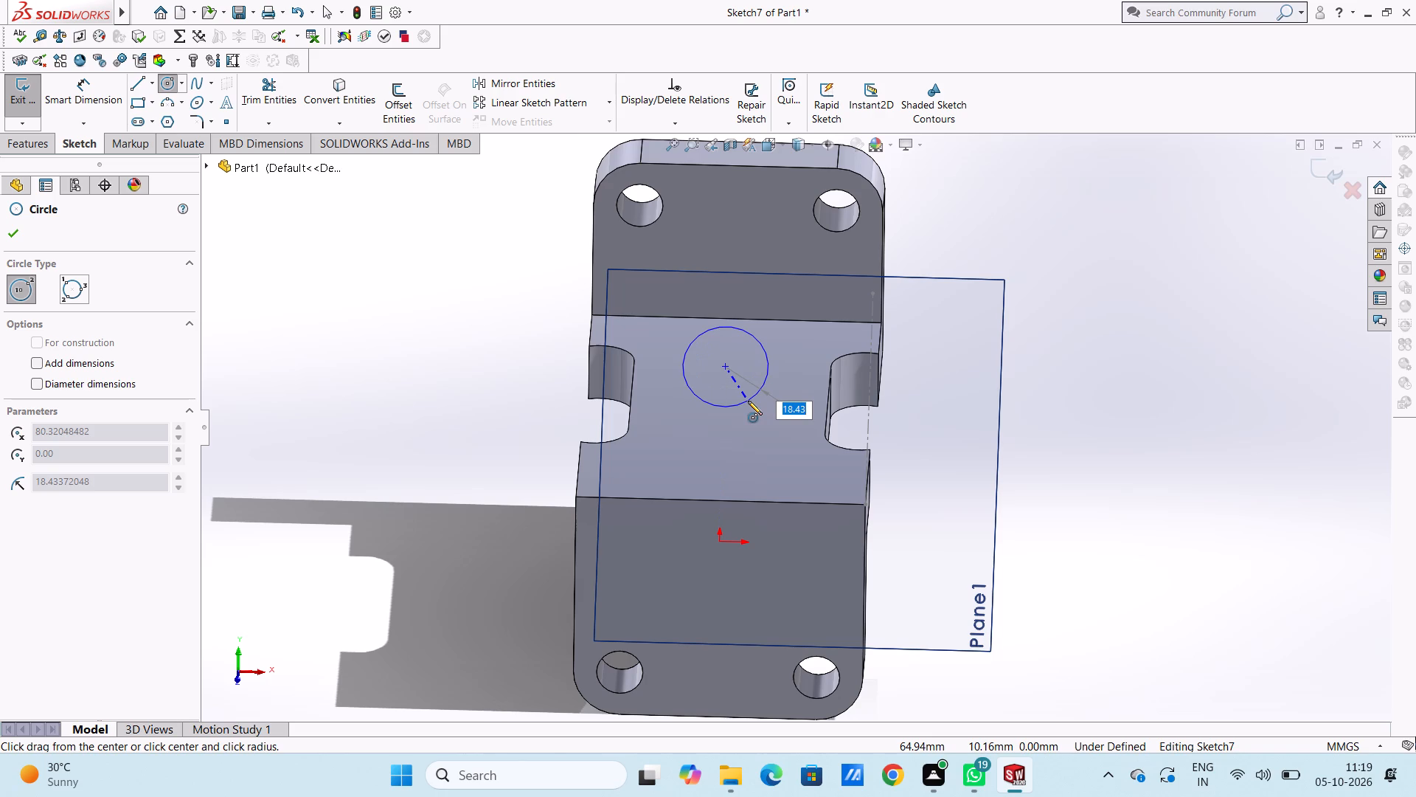
pyautogui.write('35')
pyautogui.press('Return')
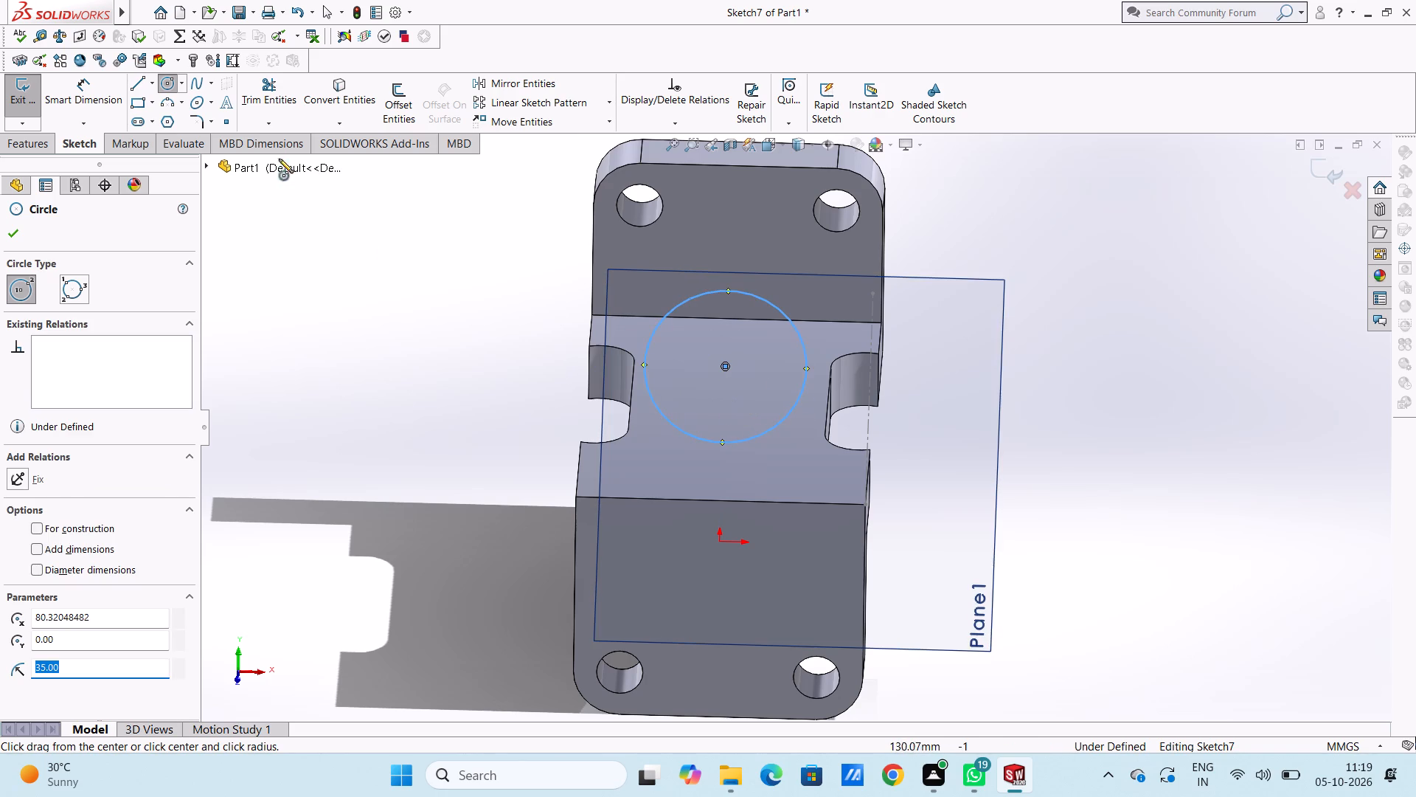
pyautogui.click(1, 241)
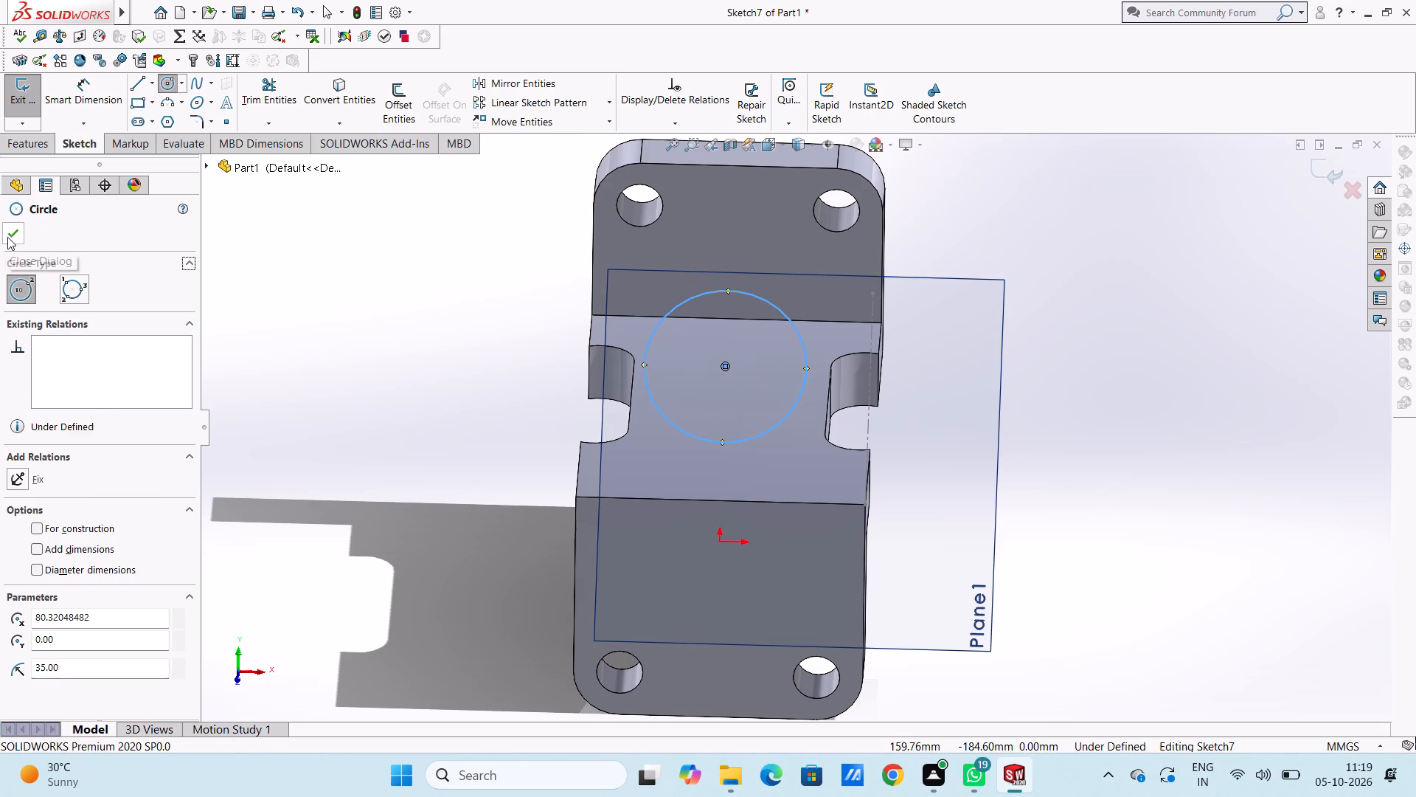
pyautogui.click(8, 237)
# Add a 70 mm diameter Smart Dimension to the circle.
pyautogui.click(108, 95)
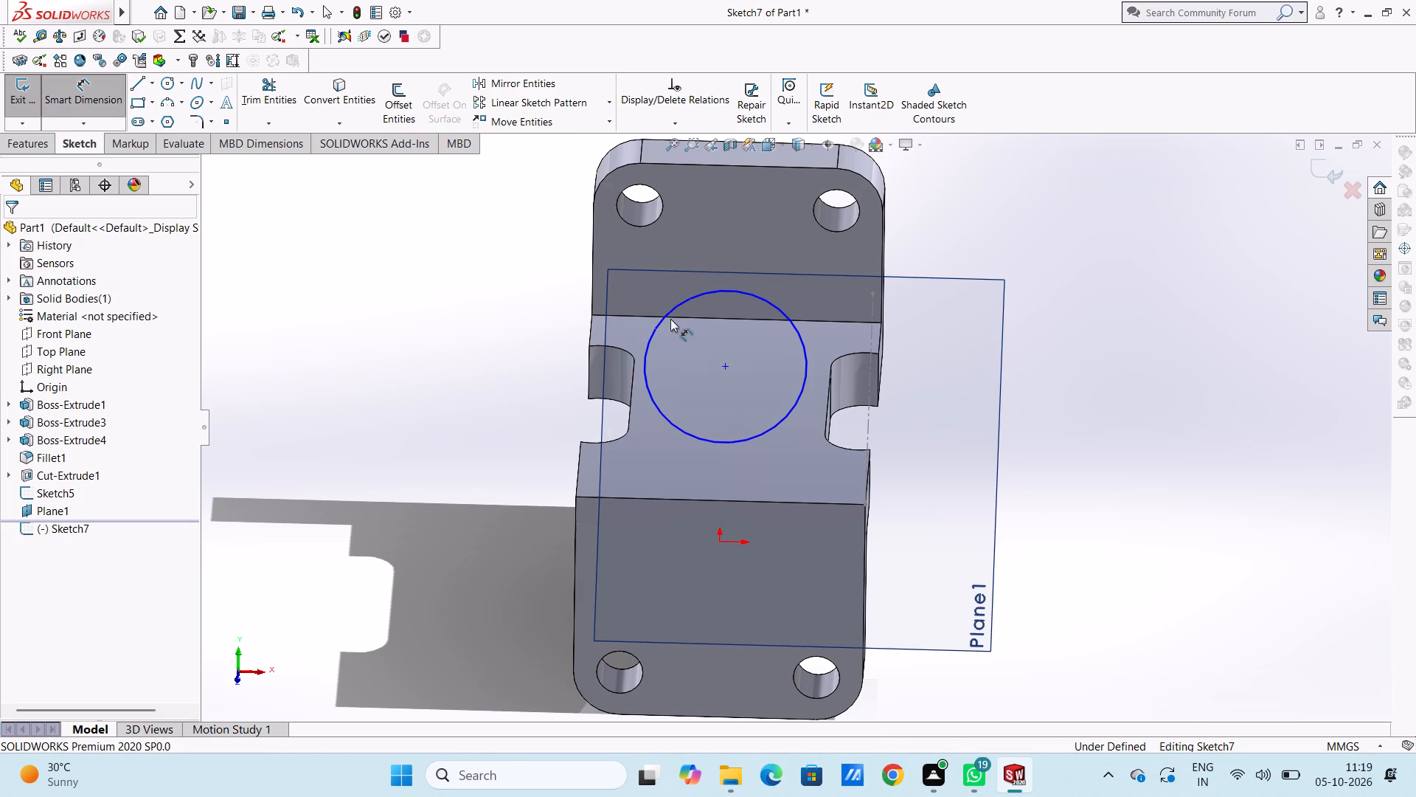
pyautogui.click(663, 314)
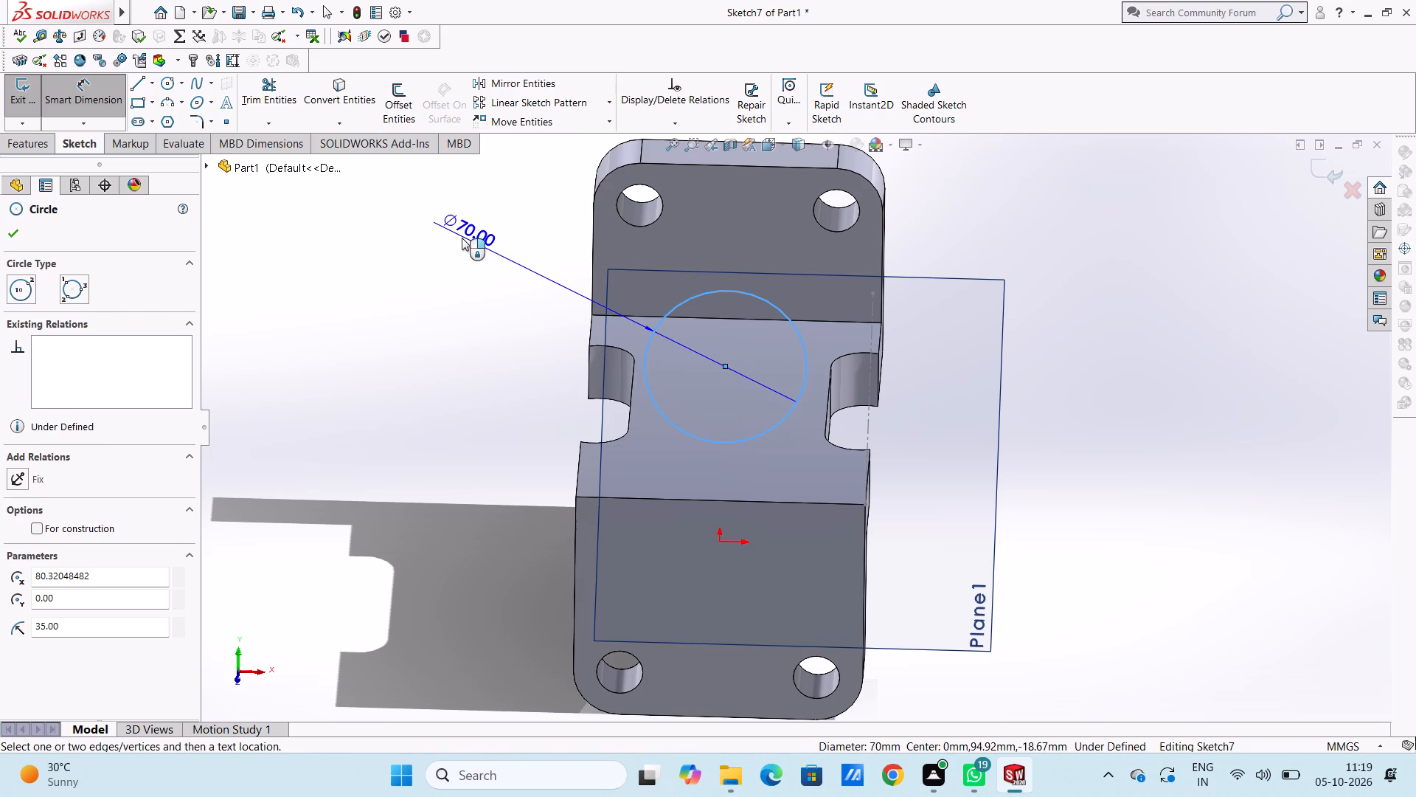
pyautogui.click(462, 238)
pyautogui.click(398, 213)
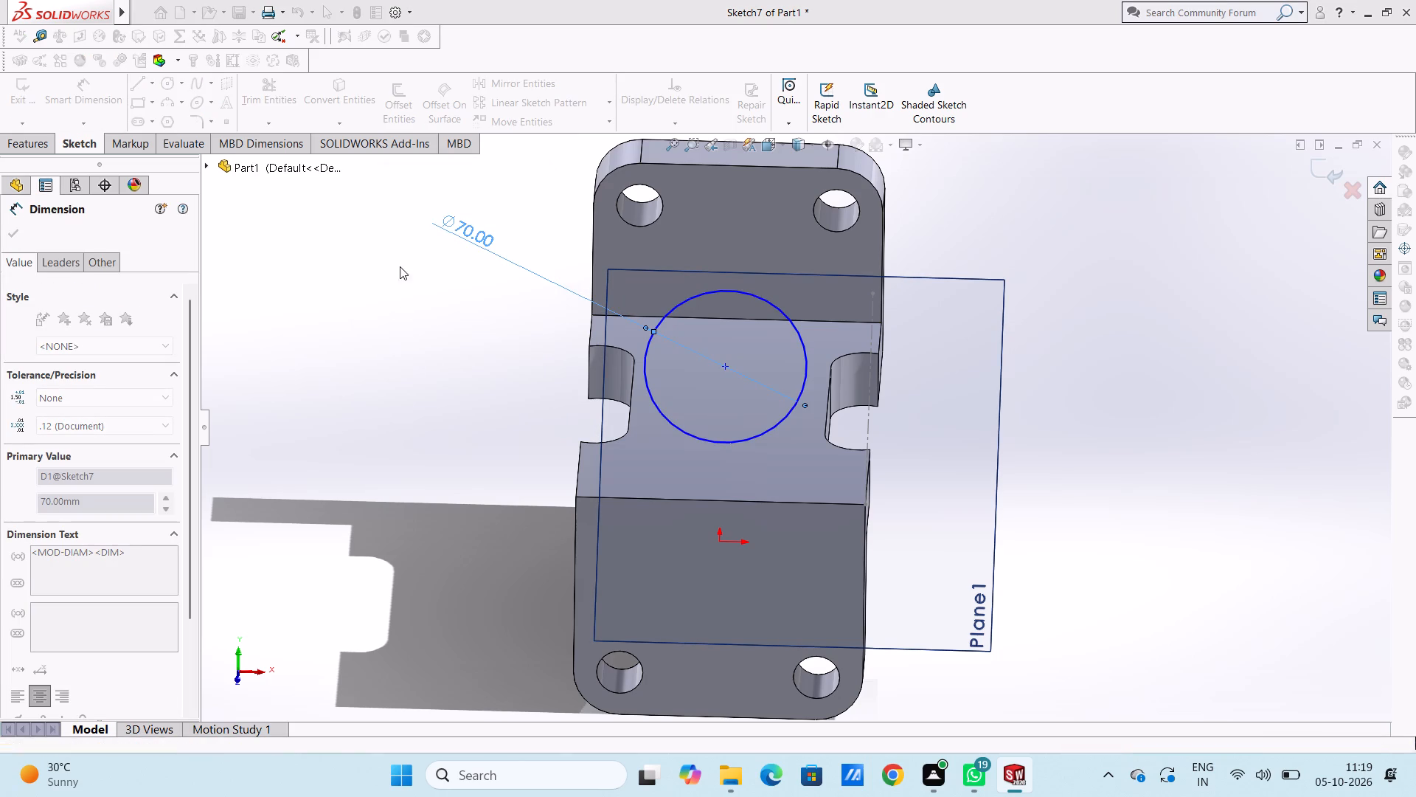
pyautogui.click(397, 301)
# Dimension the circle's center 85 mm from the edge where the middle section meets the lower plate.
pyautogui.scroll(1, 473, 330)
pyautogui.moveTo(477, 332); pyautogui.dragTo(500, 346, button='middle')
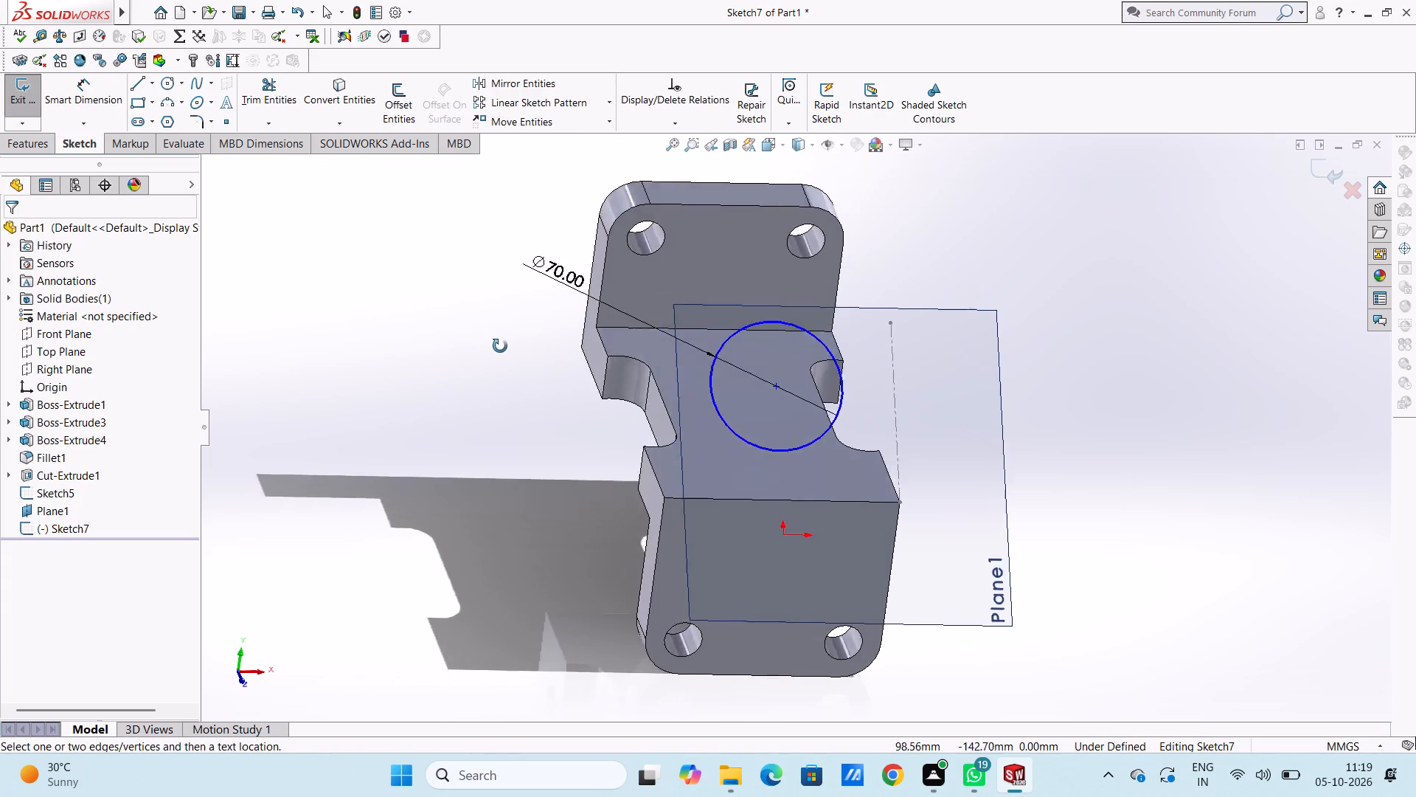
pyautogui.moveTo(500, 346); pyautogui.dragTo(480, 348, button='middle')
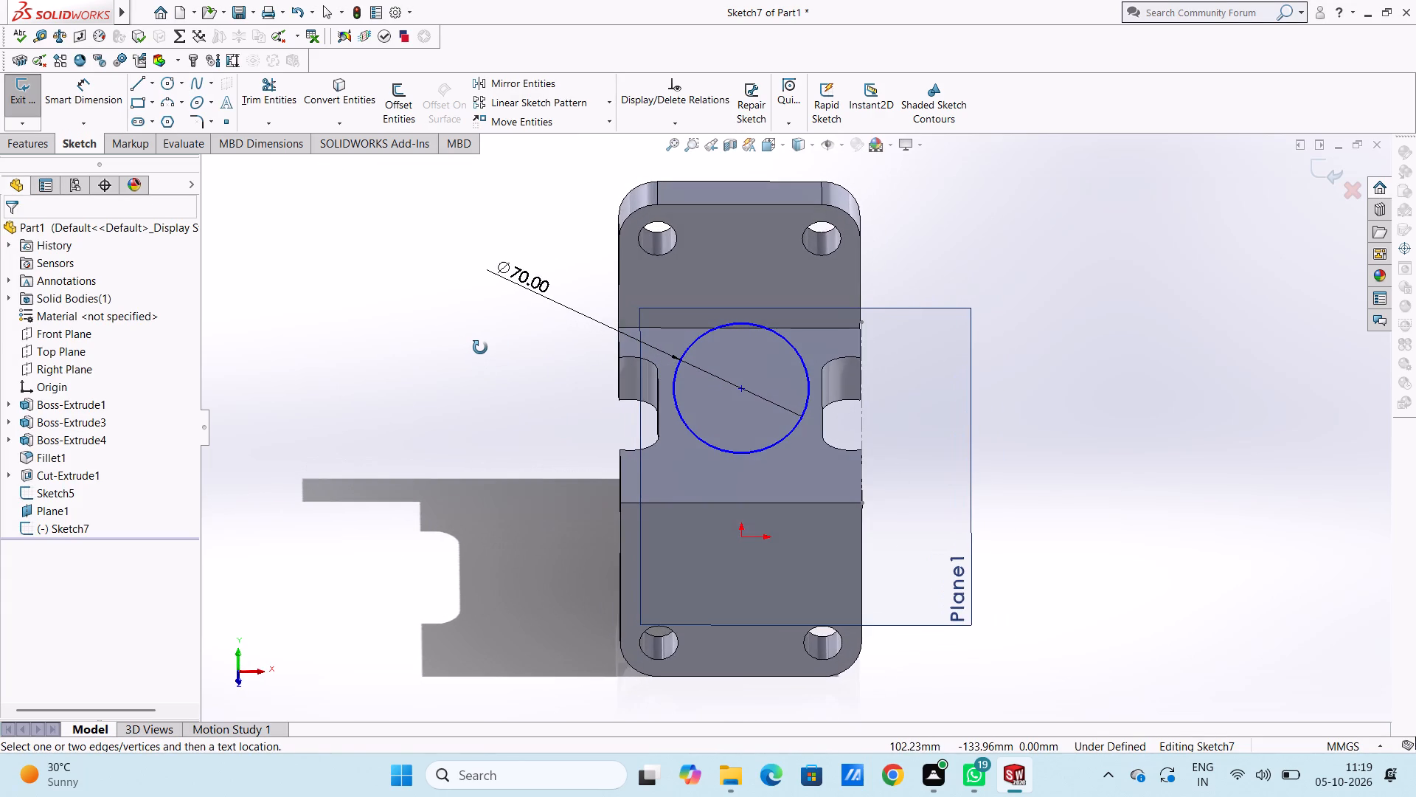
pyautogui.moveTo(480, 348); pyautogui.dragTo(478, 343, button='middle')
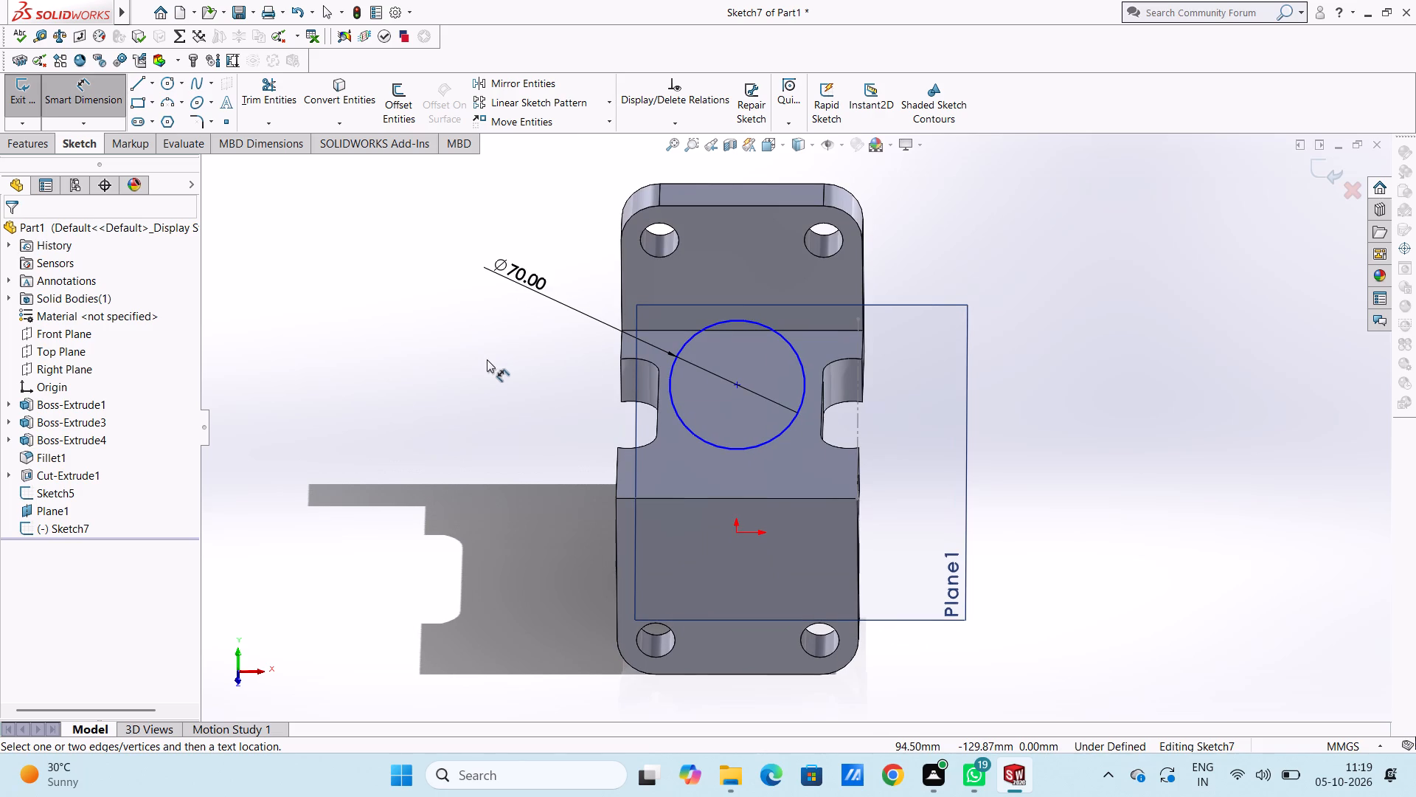
pyautogui.click(739, 389)
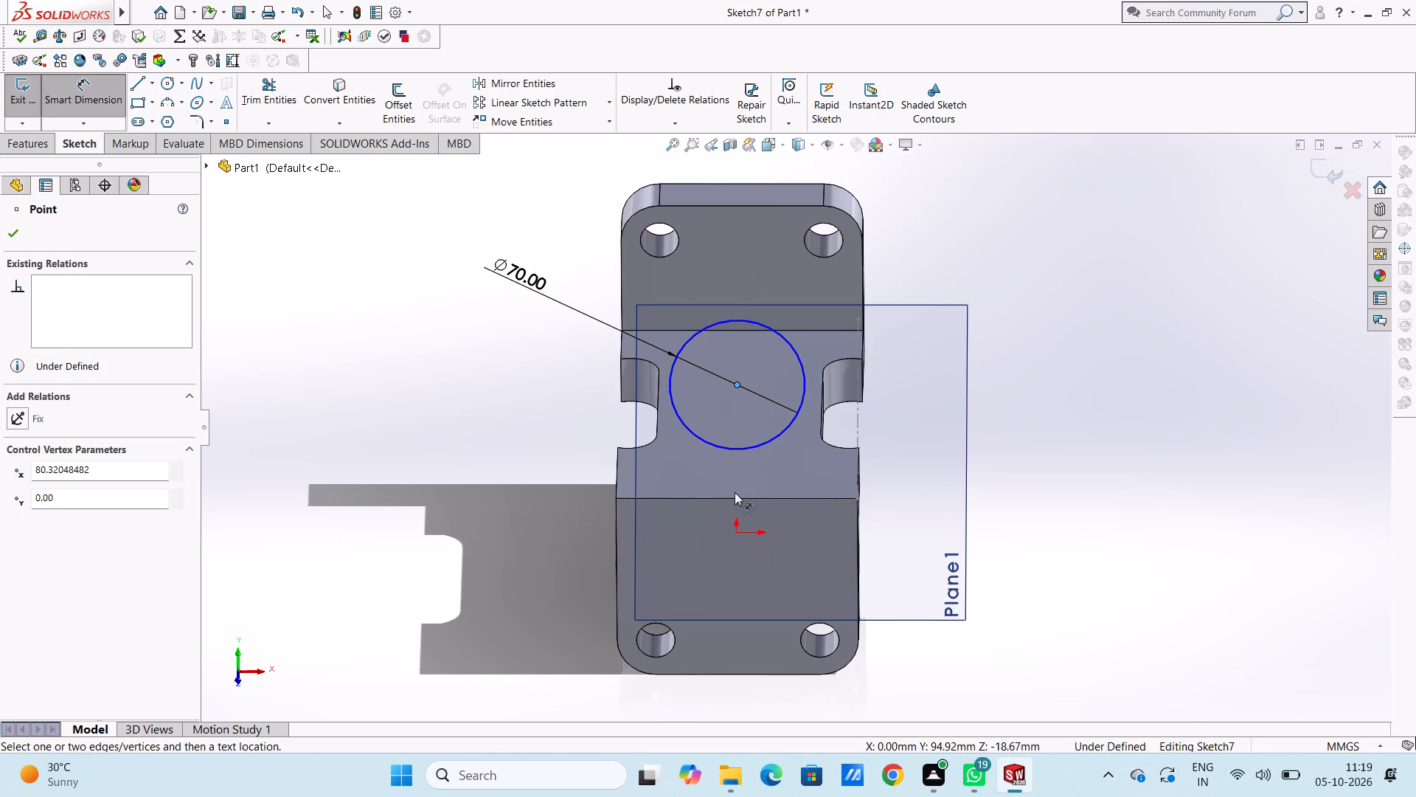
pyautogui.click(737, 497)
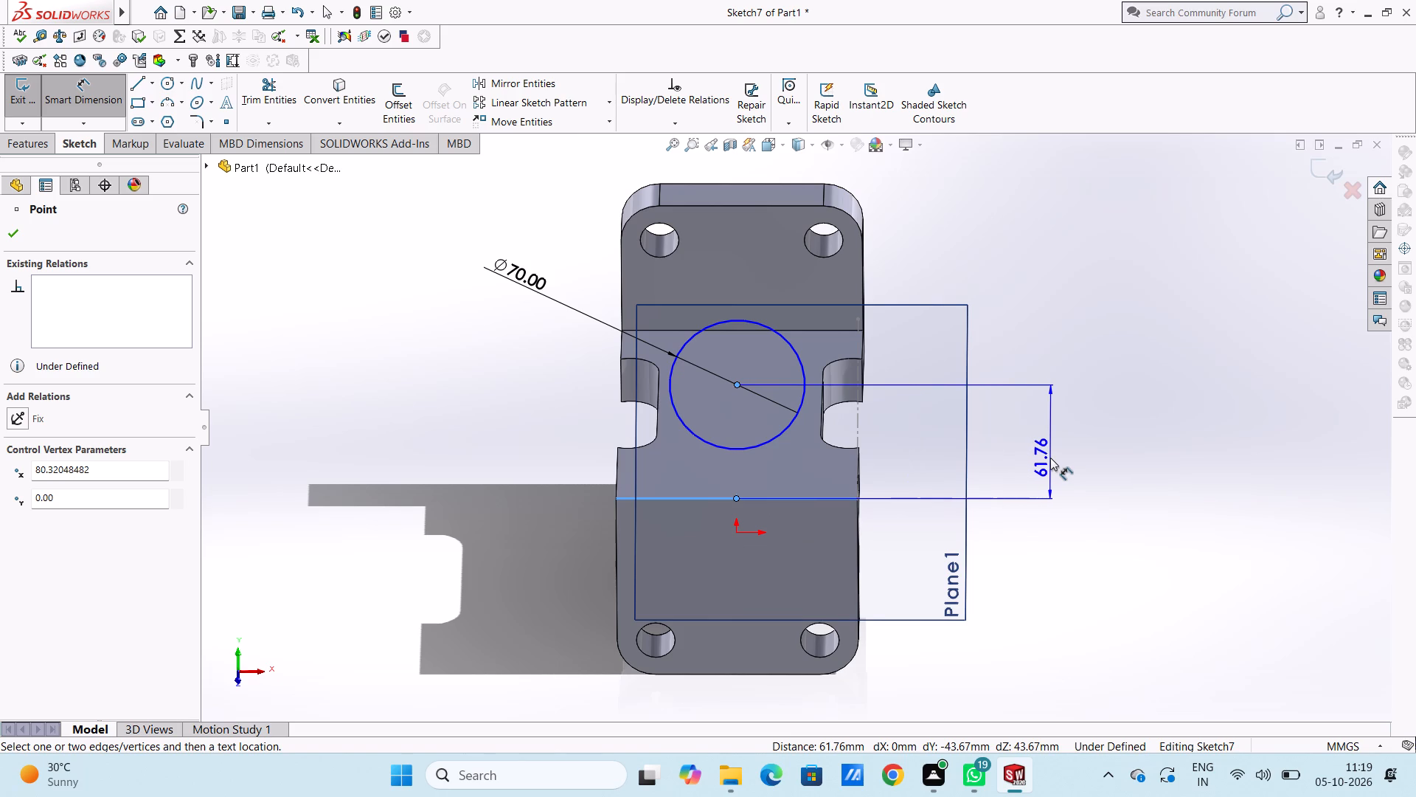
pyautogui.click(1052, 454)
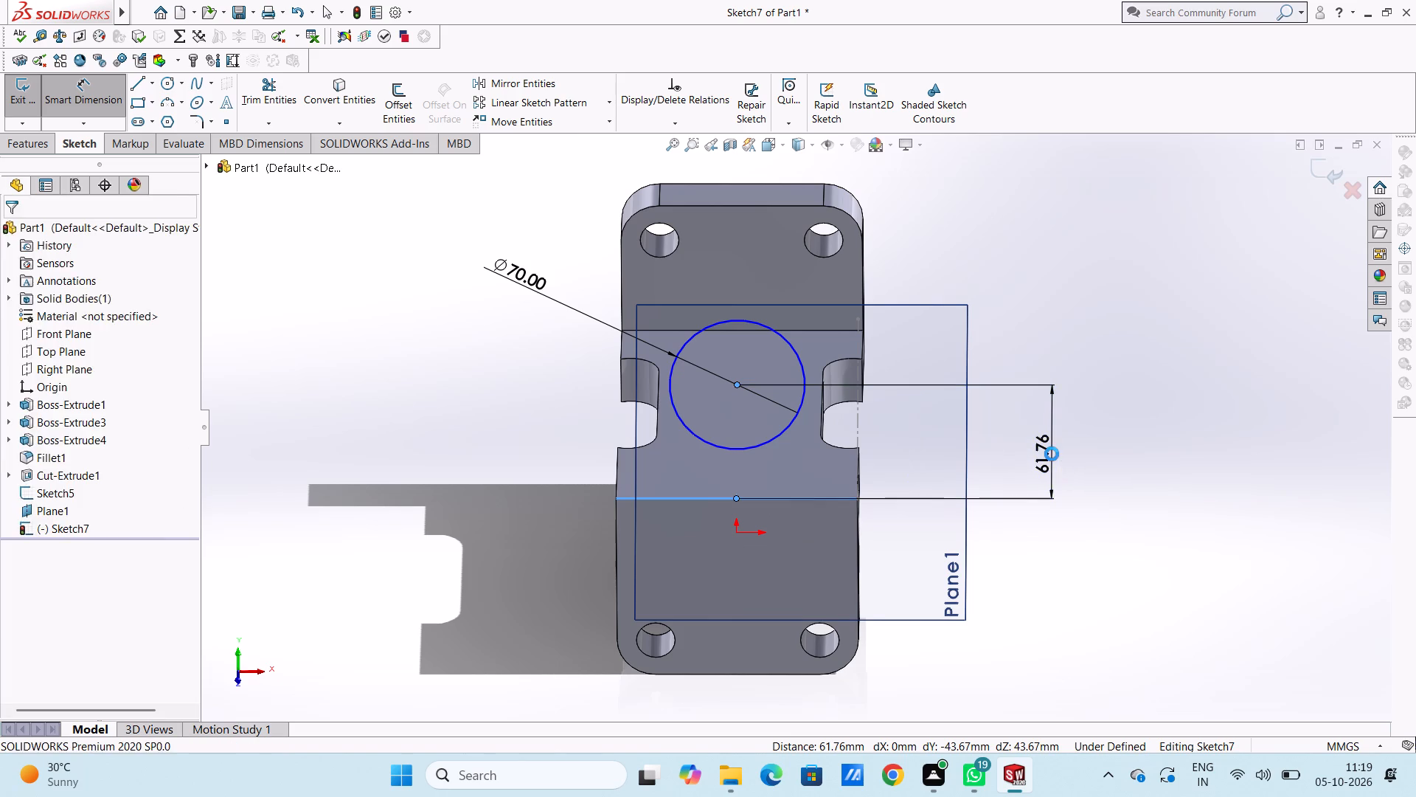
pyautogui.write('85')
pyautogui.press('Return')
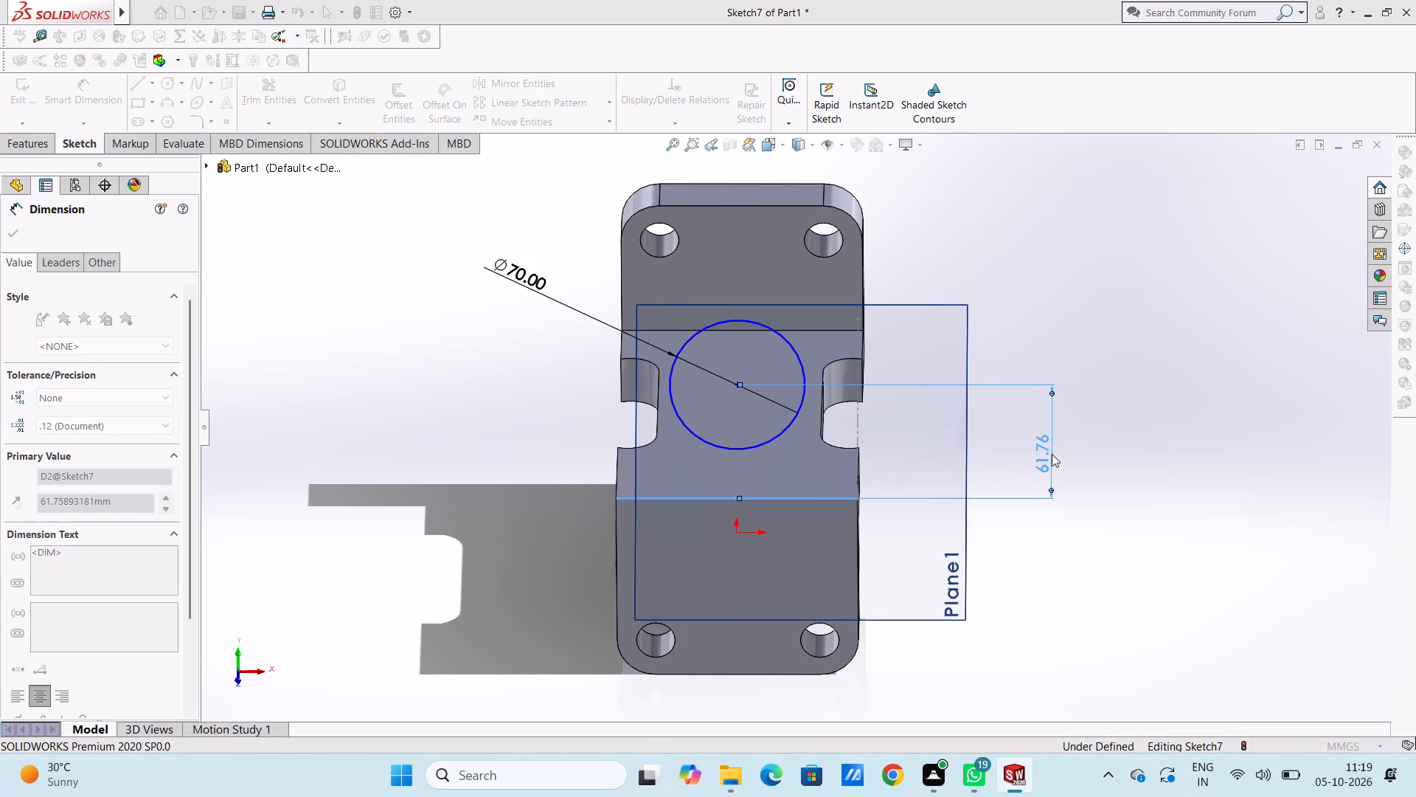
pyautogui.click(1083, 283)
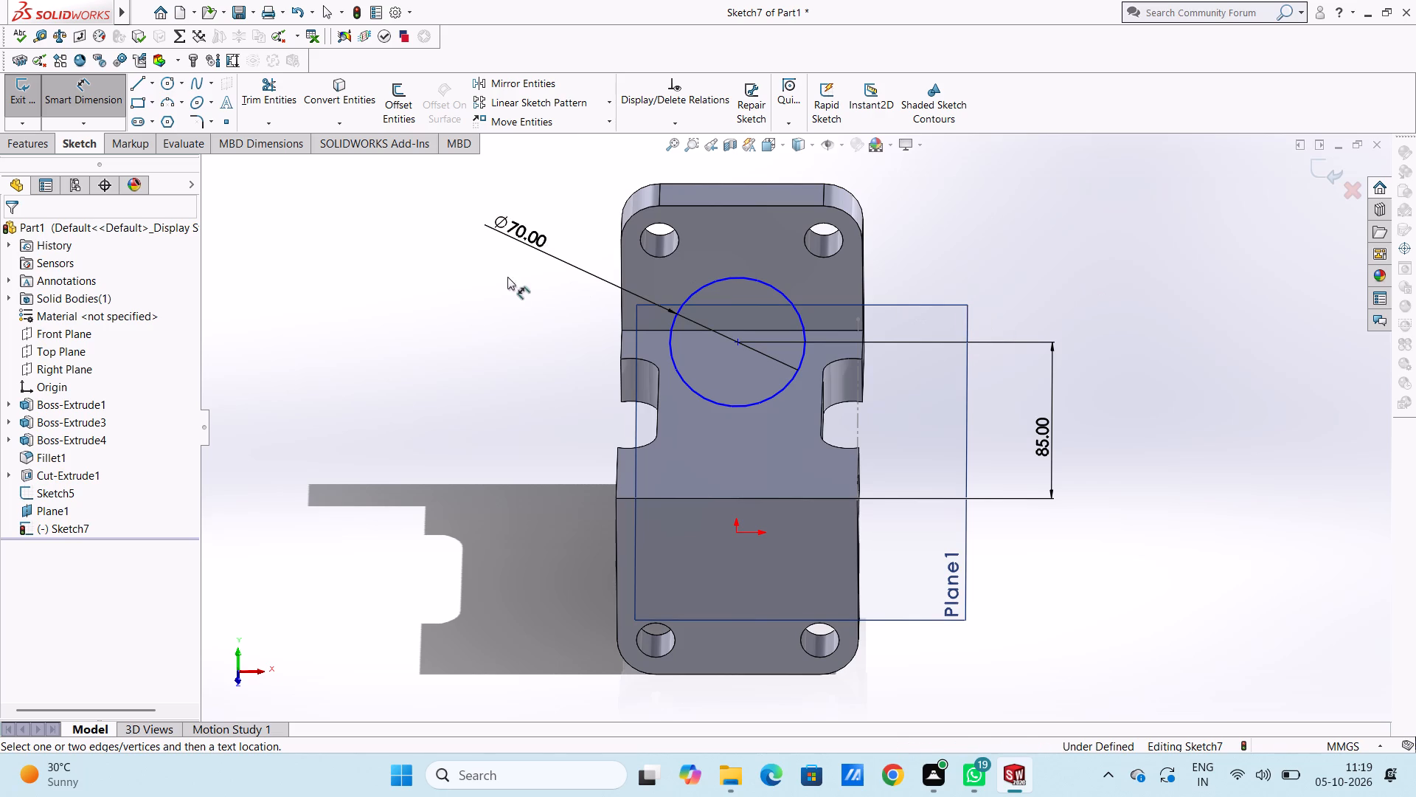
# Dimension the circle's center 62.5 mm horizontally from the upper plate's straight side edge.
pyautogui.click(738, 345)
pyautogui.click(861, 276)
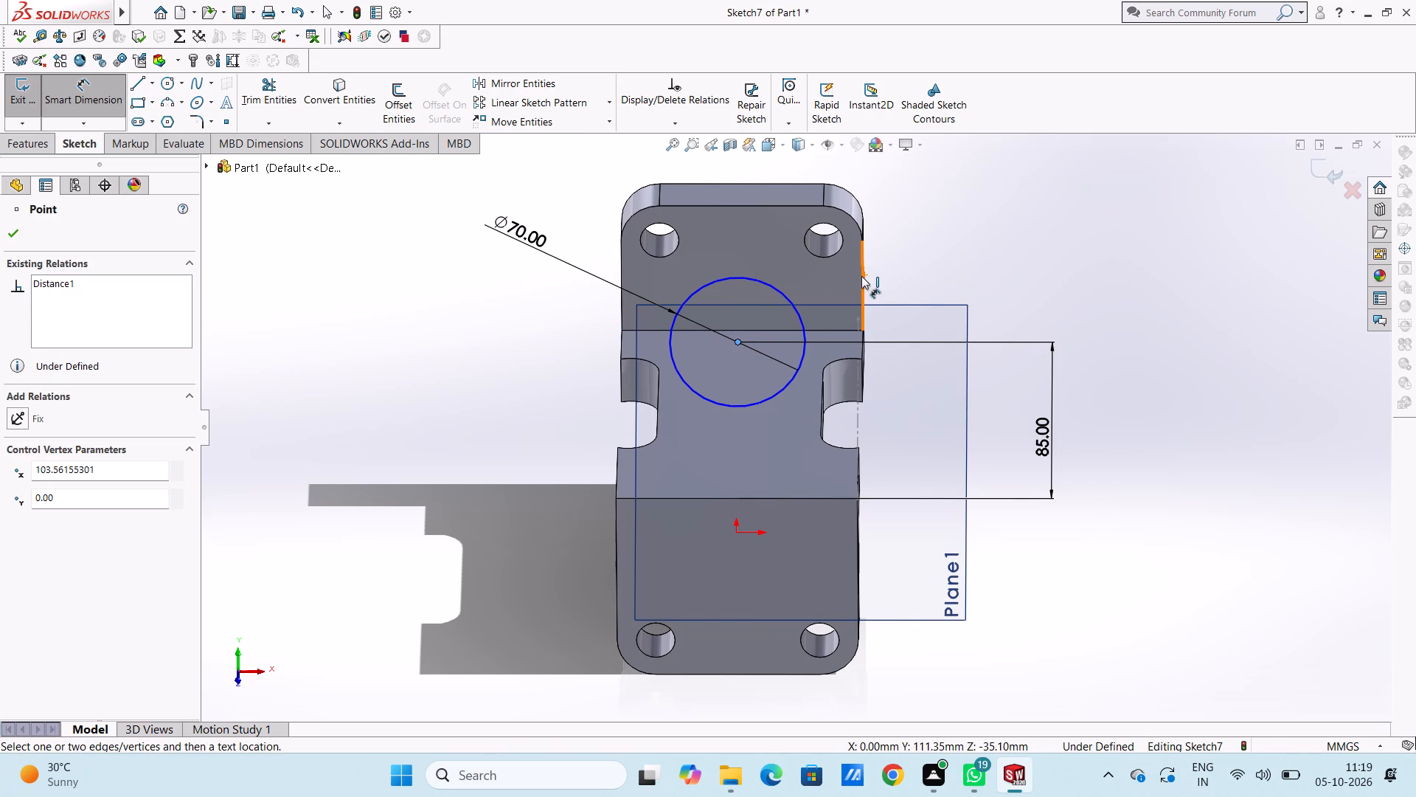
pyautogui.click(837, 170)
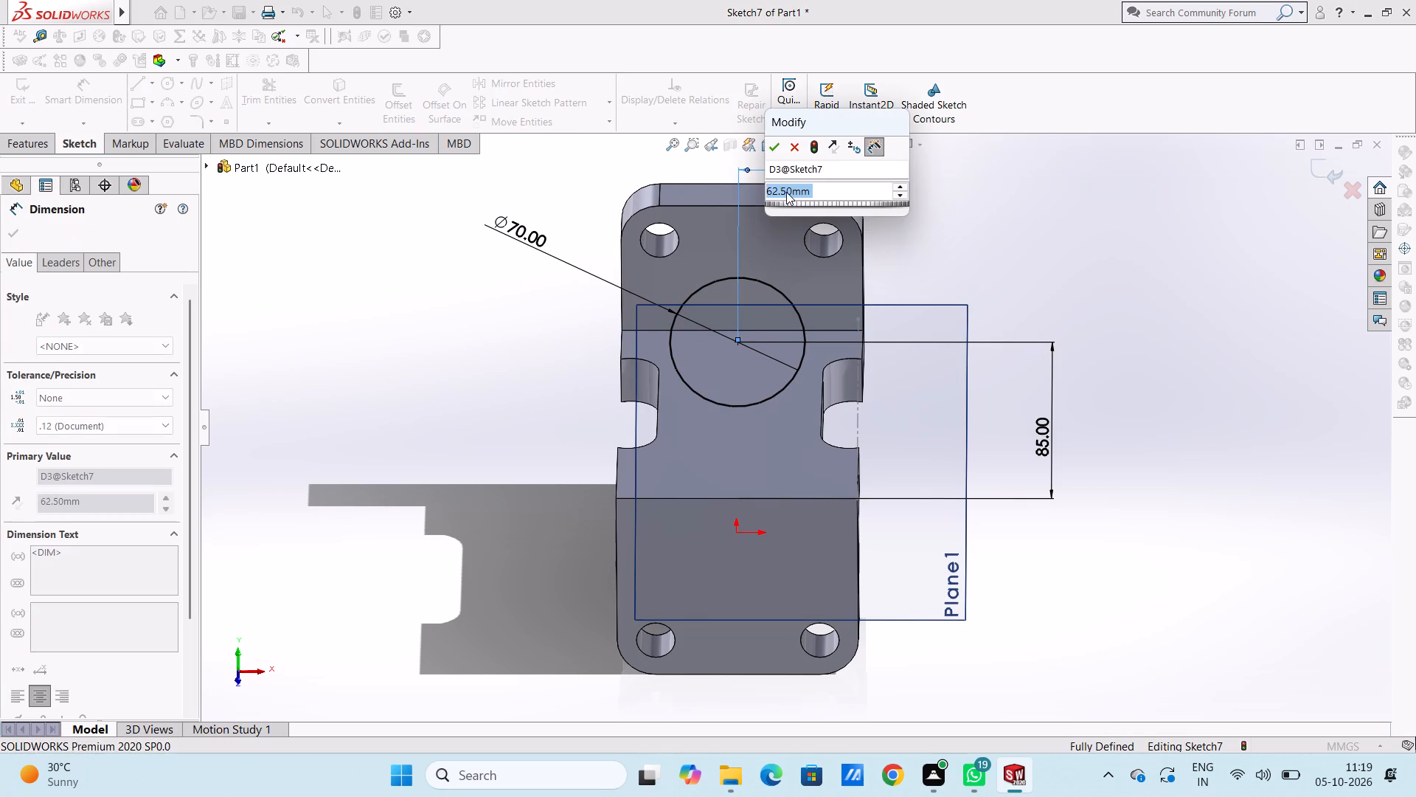
pyautogui.click(773, 153)
pyautogui.click(507, 358)
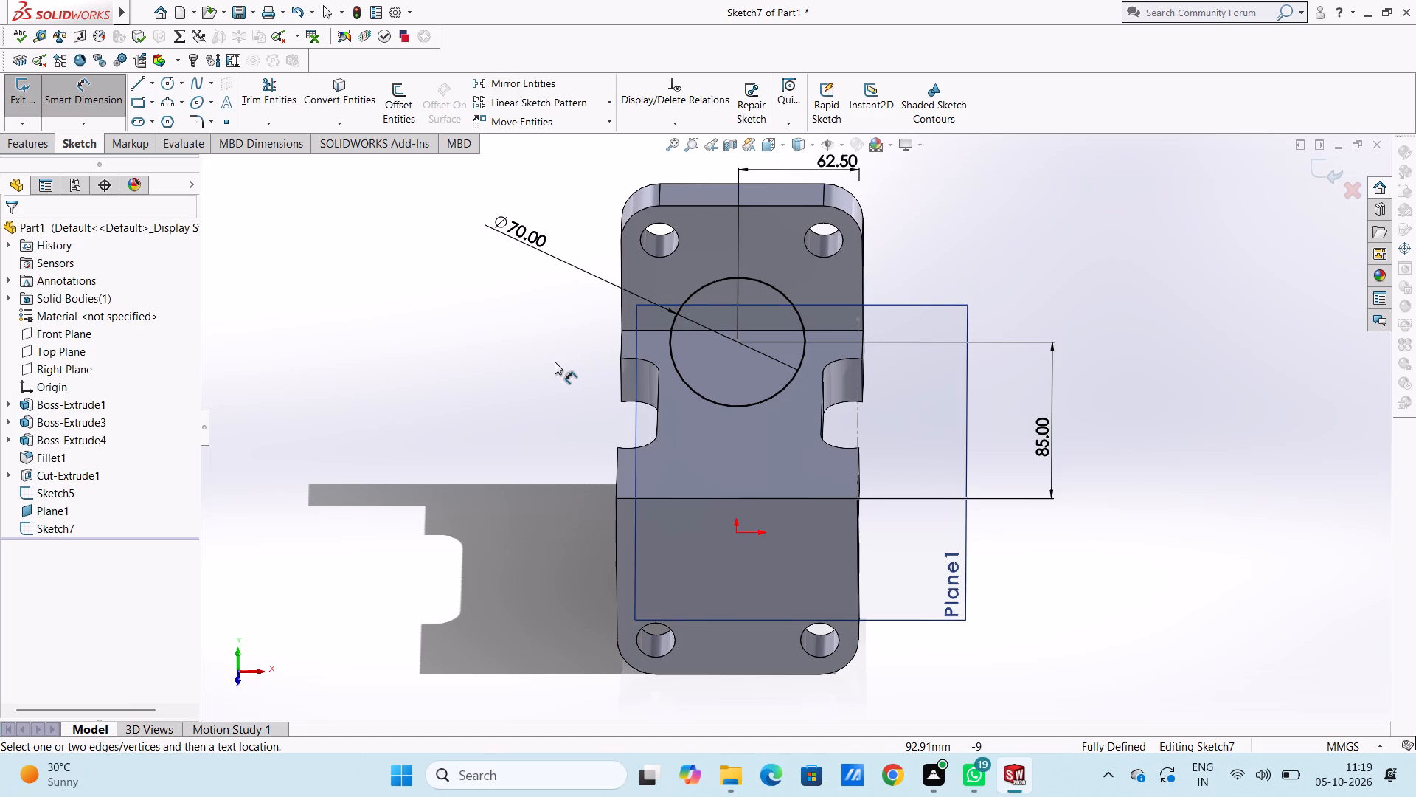
# Preset Offset Entities to 35 mm, bi-directional with chain selection off, and leave the command without offsetting anything.
pyautogui.scroll(1, 555, 362)
pyautogui.moveTo(558, 367); pyautogui.dragTo(560, 345, button='middle')
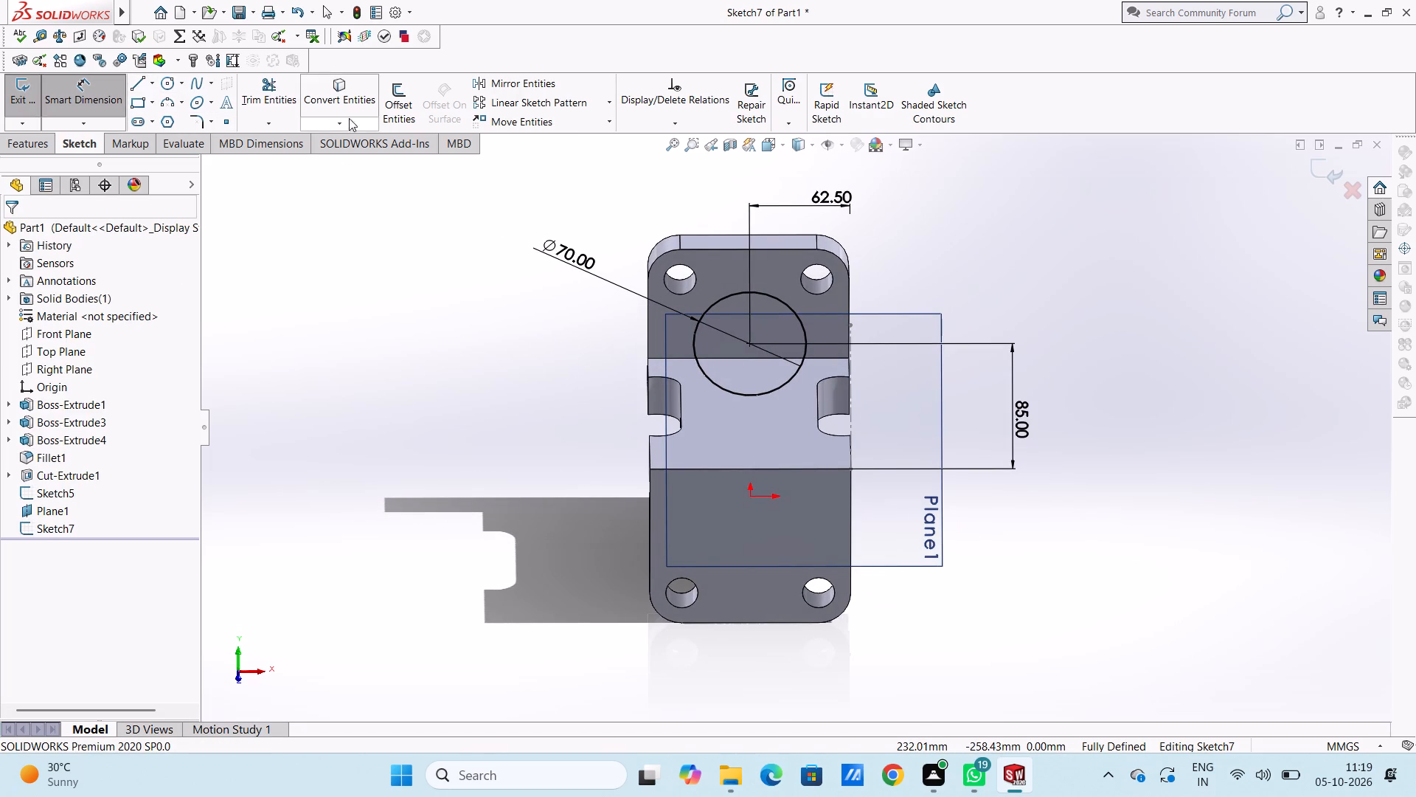
pyautogui.click(404, 96)
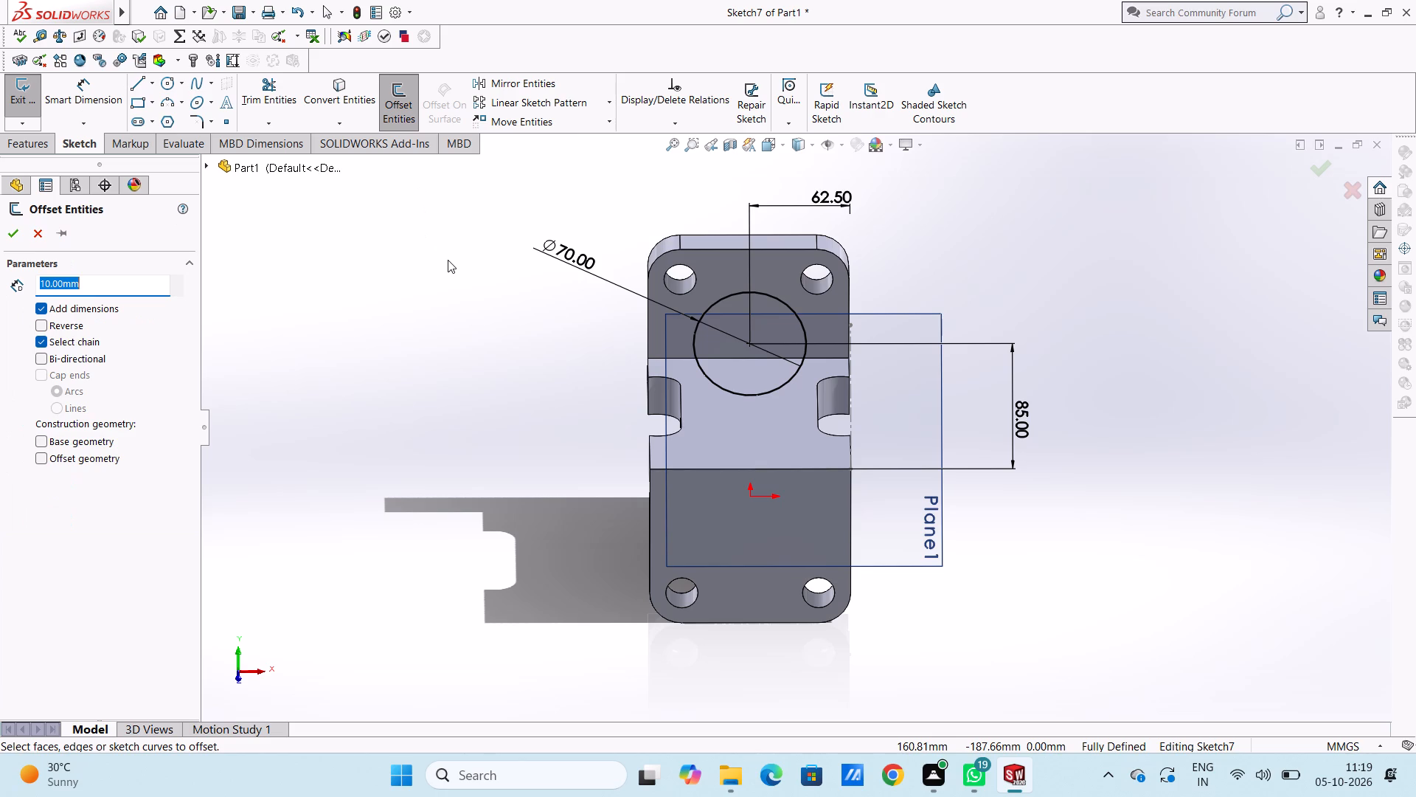
pyautogui.write('35')
pyautogui.press('Return')
pyautogui.click(41, 359)
pyautogui.click(41, 345)
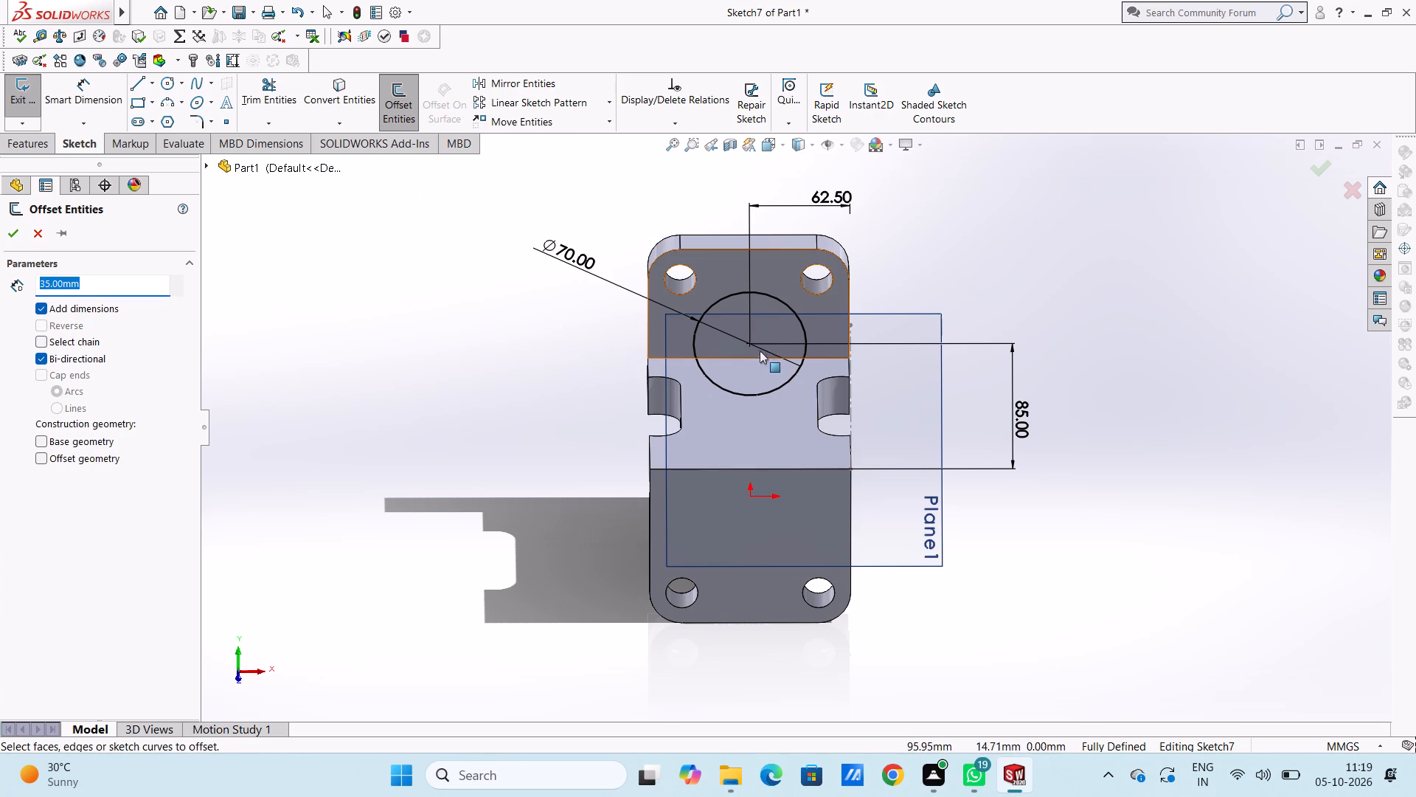
pyautogui.click(36, 235)
# Draw an 85 mm line from the circle's center straight down to the edge between the middle section and lower plate.
pyautogui.click(137, 86)
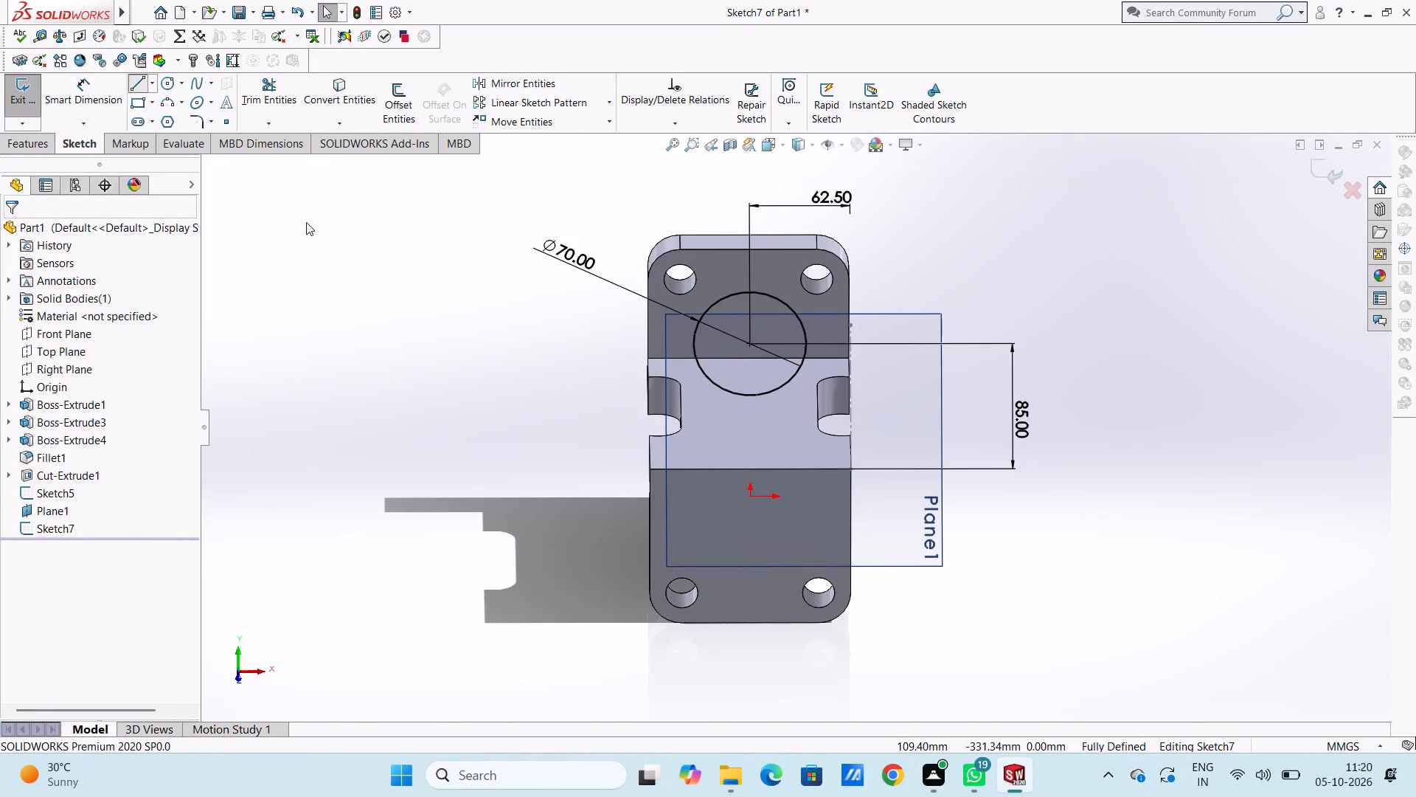
pyautogui.click(749, 344)
pyautogui.click(752, 467)
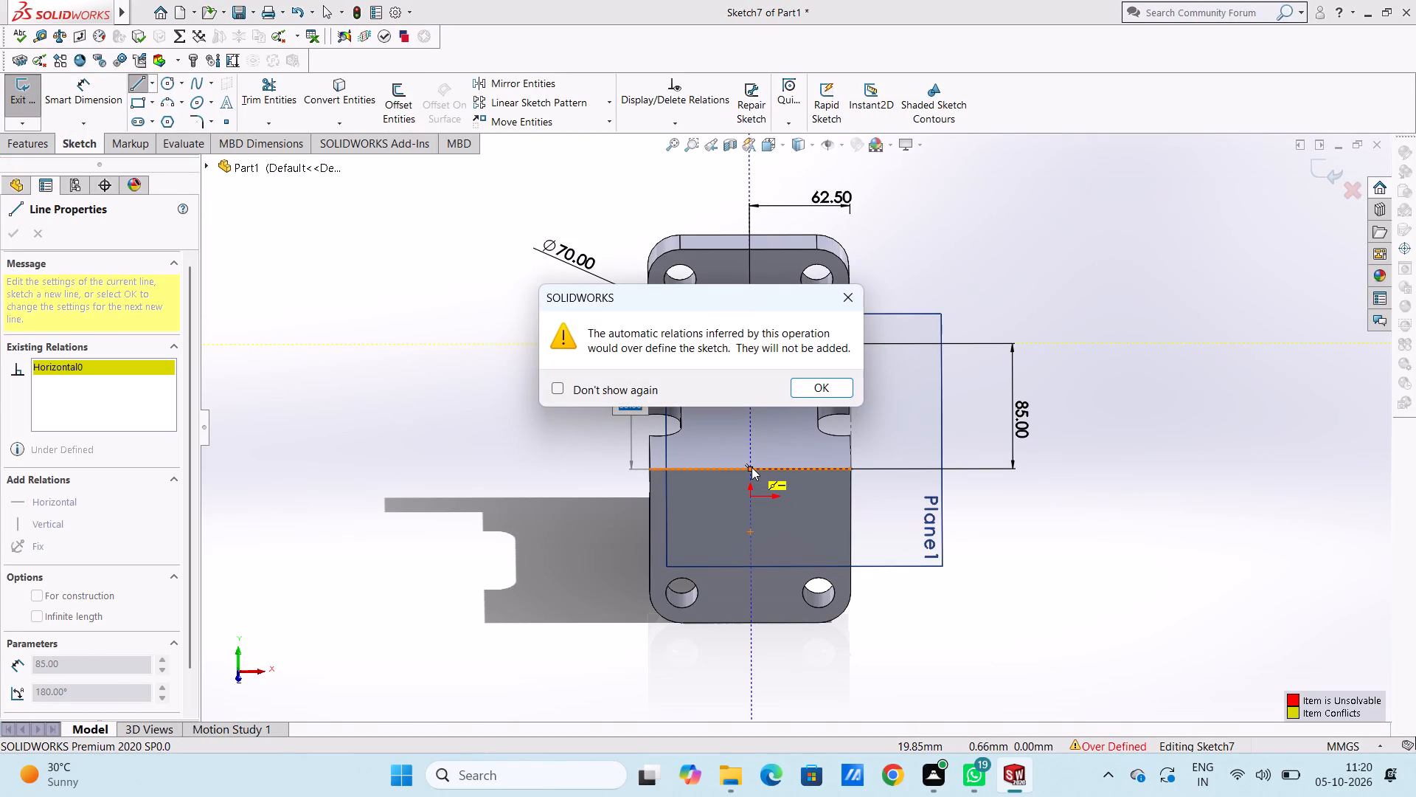
pyautogui.press('Escape')
pyautogui.press('Escape')
pyautogui.press('Escape')
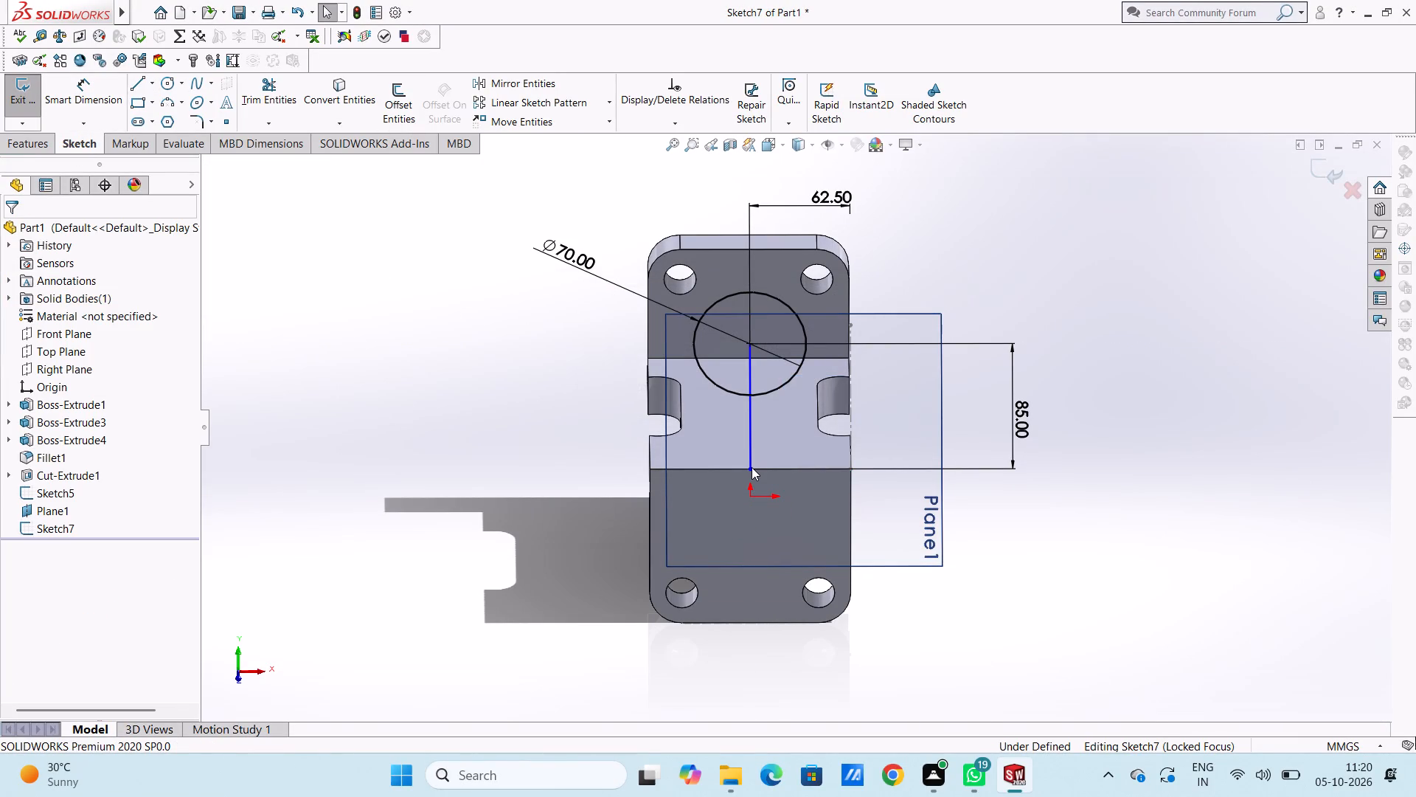
# Offset the 85 mm center line by 35 mm in both directions, with dimensions added.
pyautogui.click(392, 87)
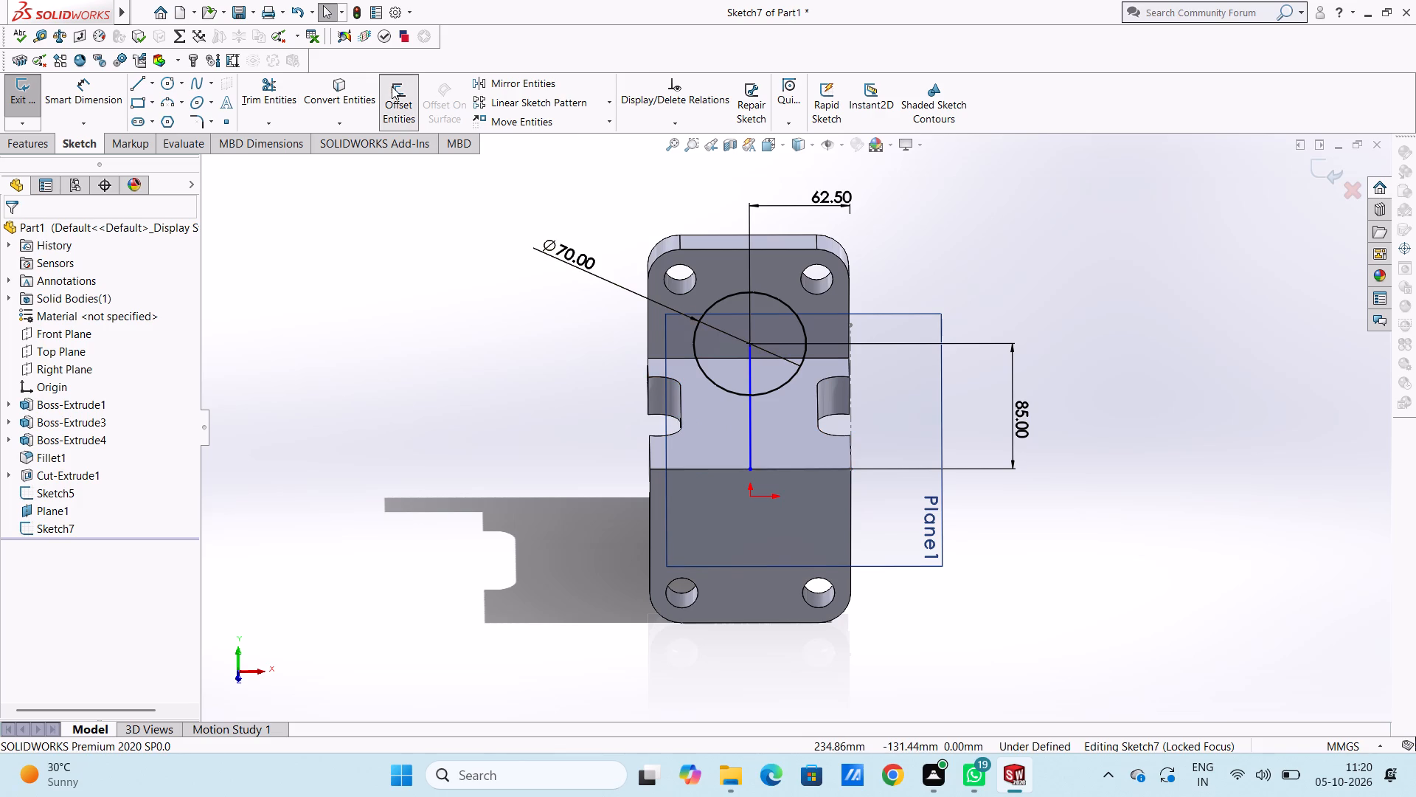
pyautogui.click(752, 371)
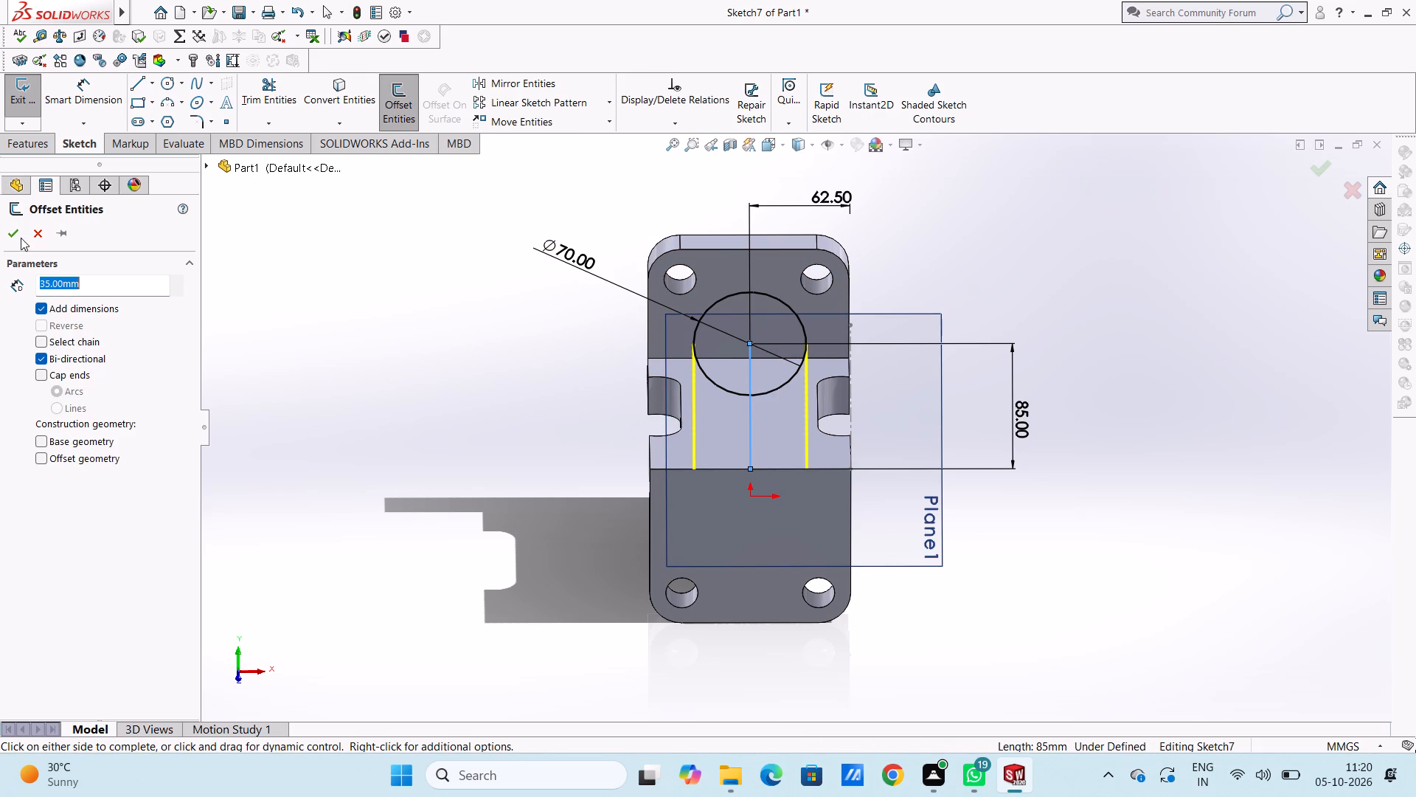
pyautogui.click(15, 233)
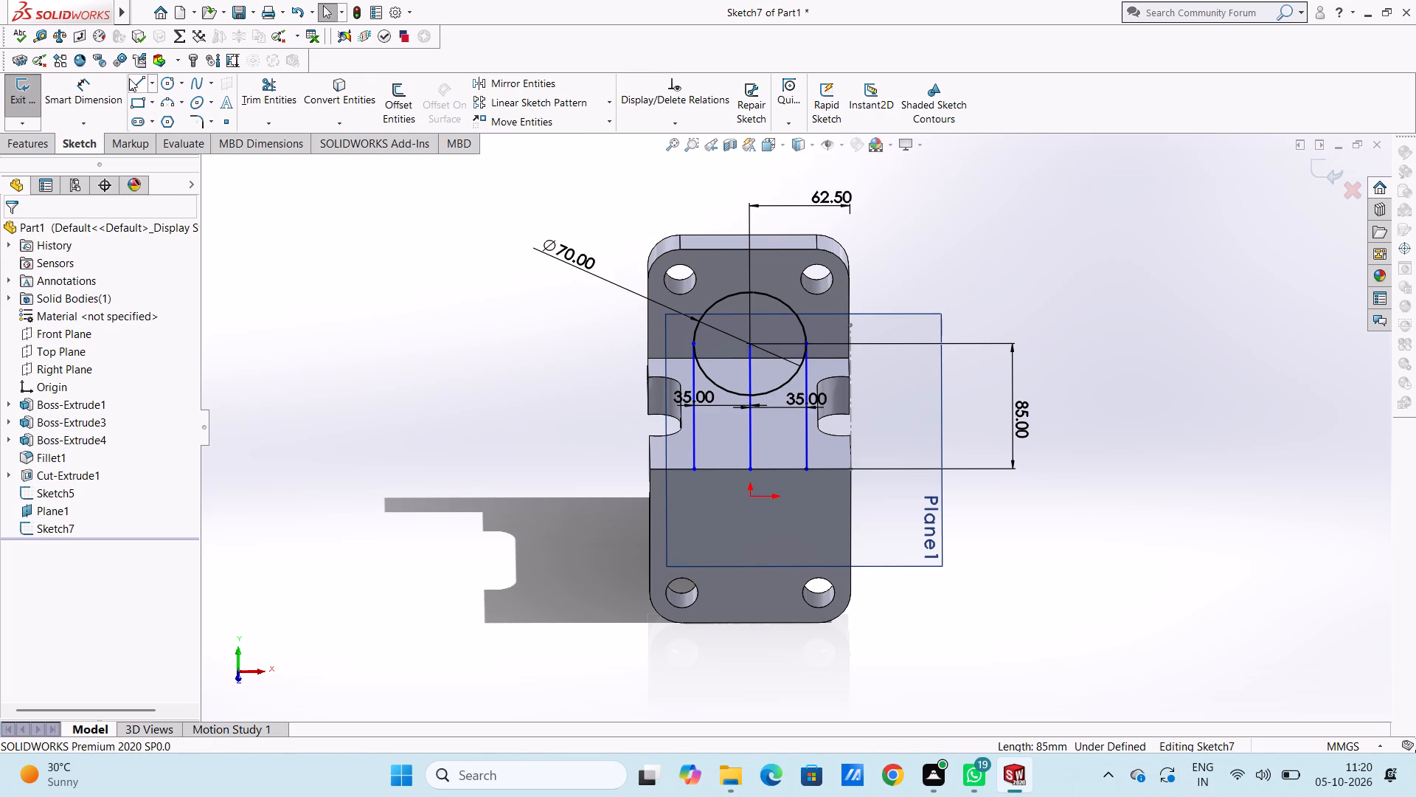
# Draw a 70 mm line joining the lower ends of the two offset lines to close the profile's bottom.
pyautogui.click(136, 82)
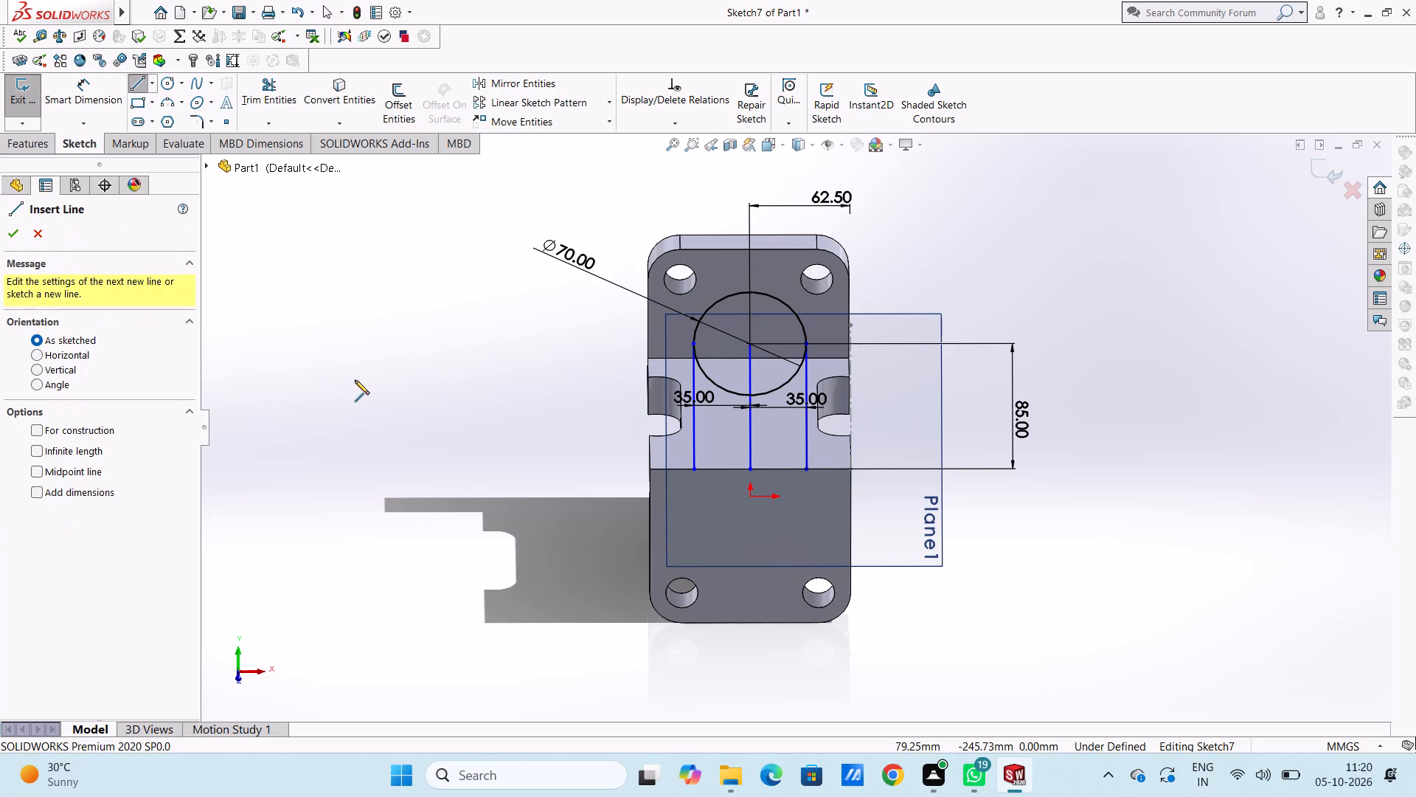
pyautogui.click(694, 472)
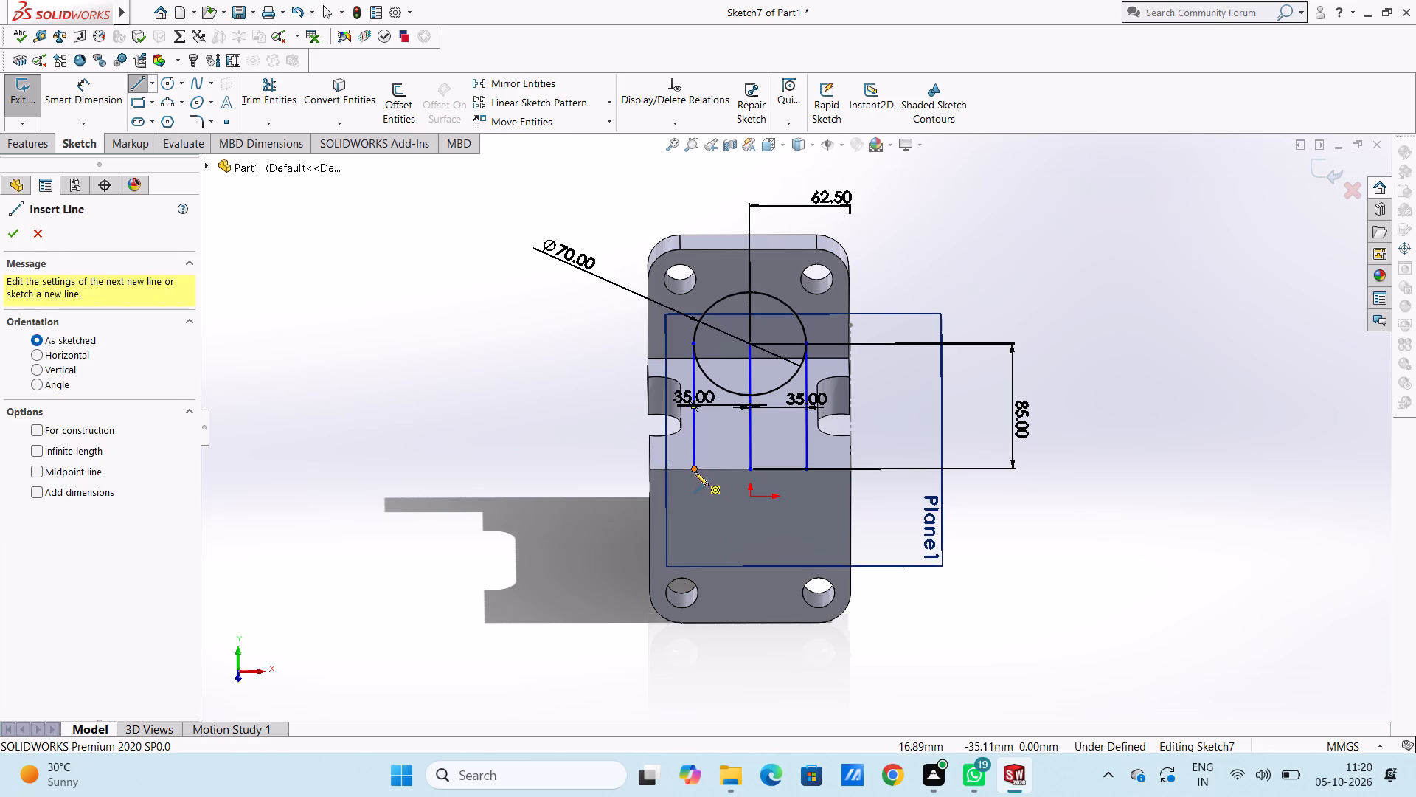
pyautogui.click(805, 470)
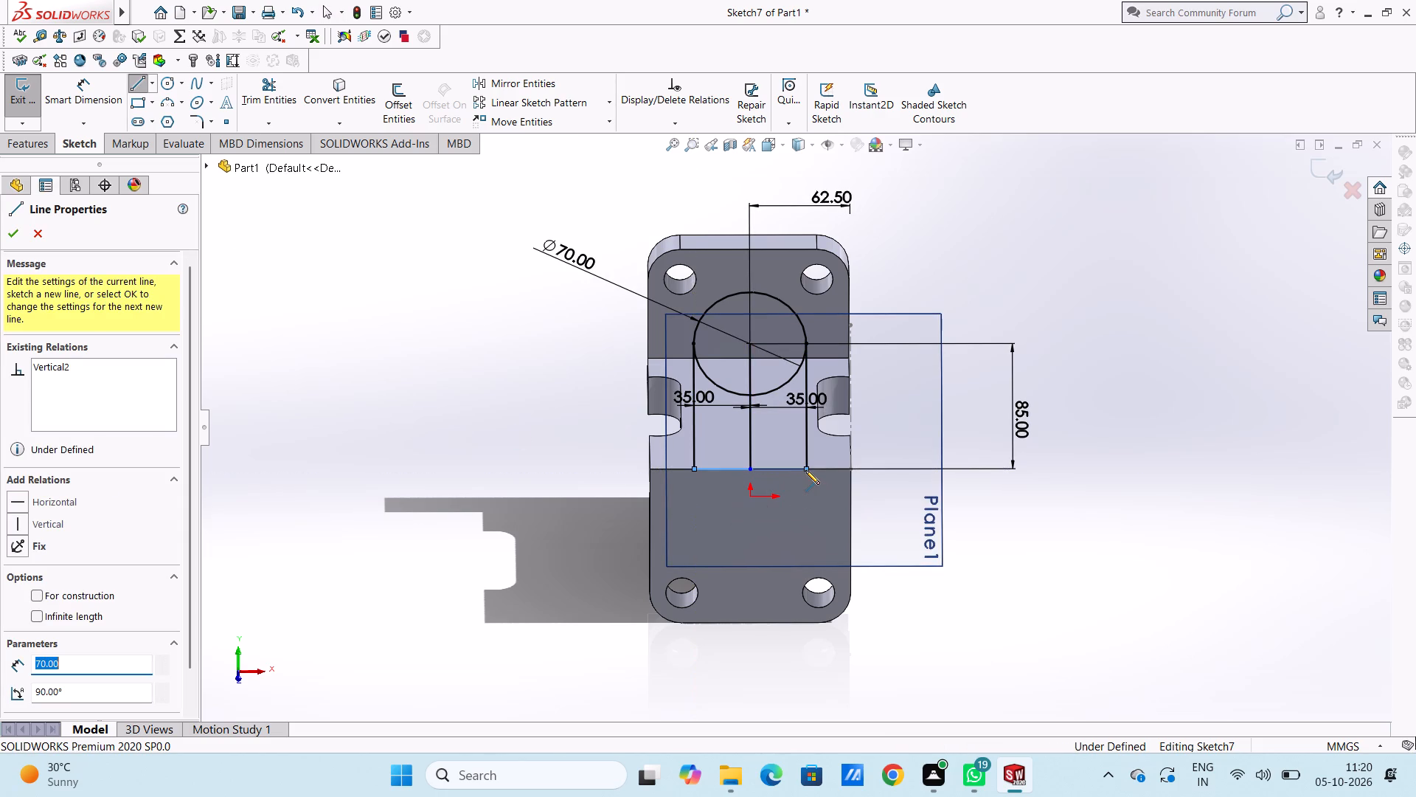
pyautogui.press('Escape')
pyautogui.press('Escape')
pyautogui.press('Escape')
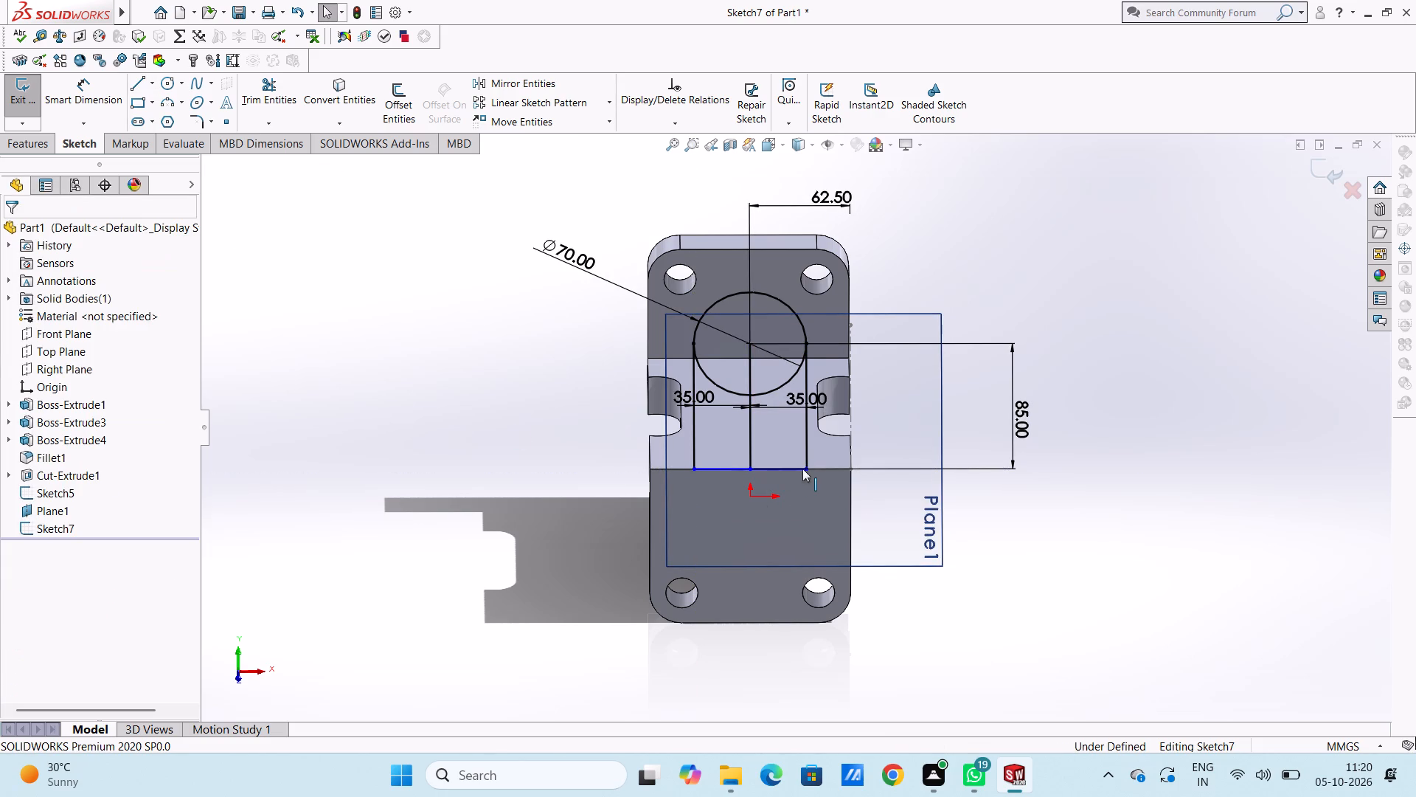
# Delete the 85 mm center line and trim away the circle's lower arc between the two side lines.
pyautogui.click(749, 438)
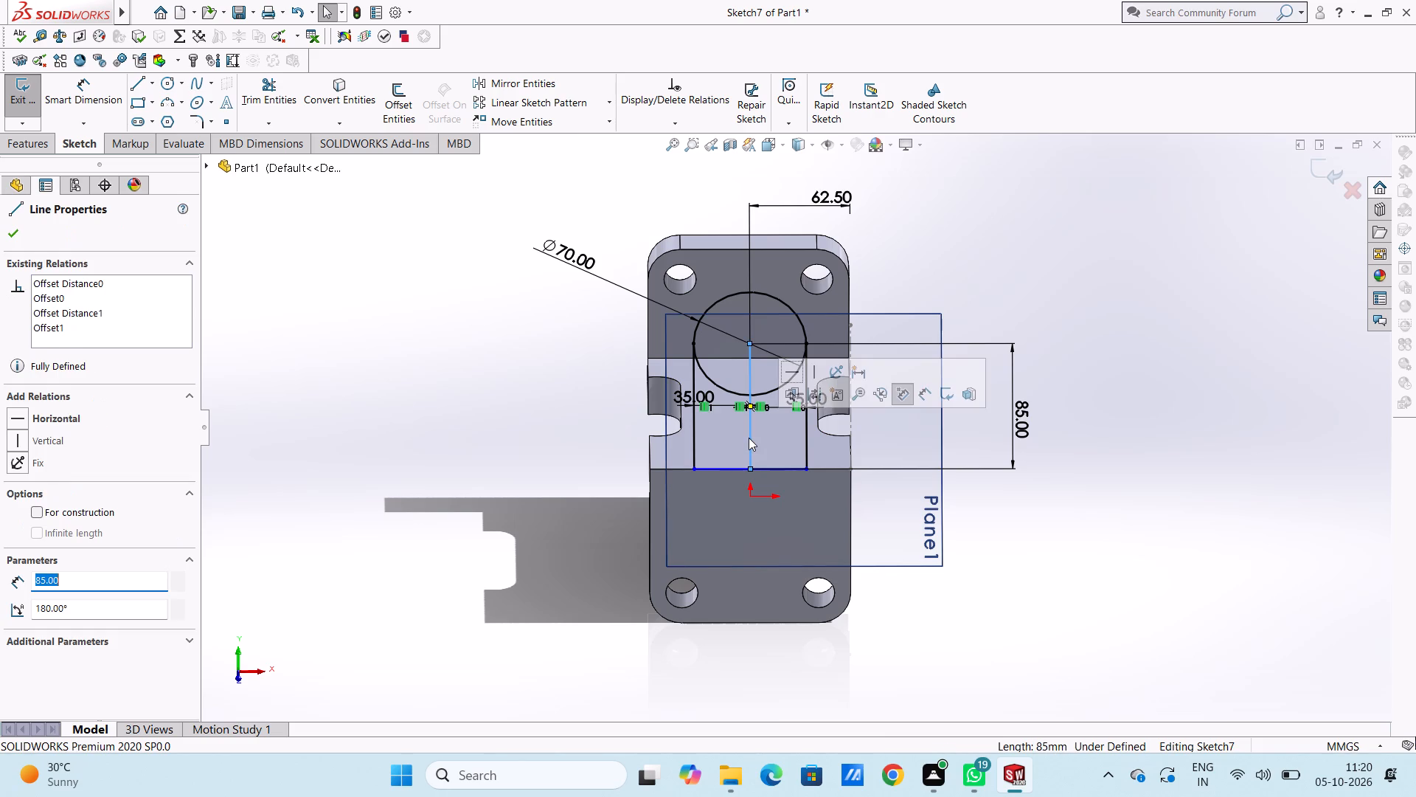
pyautogui.press('Delete')
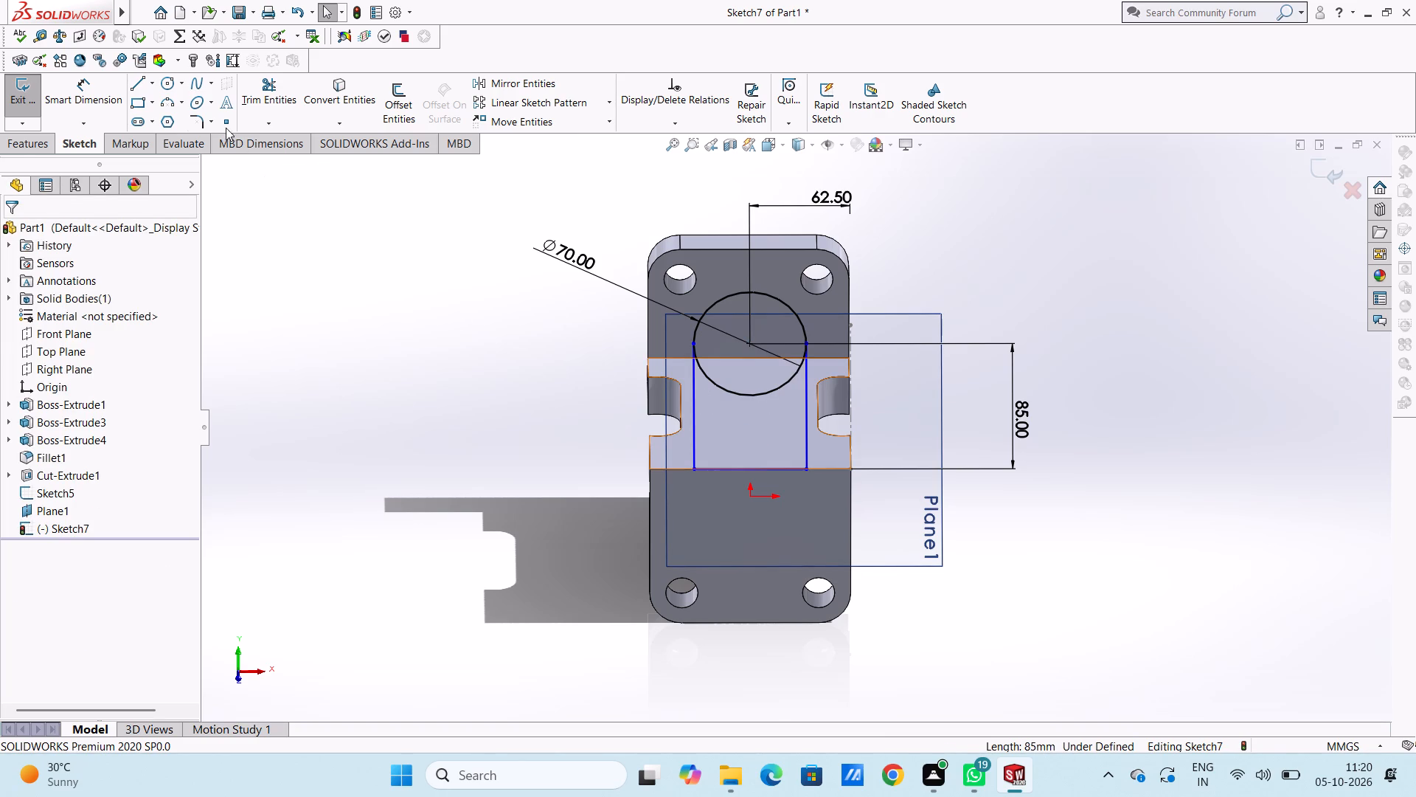
pyautogui.click(280, 85)
pyautogui.click(718, 384)
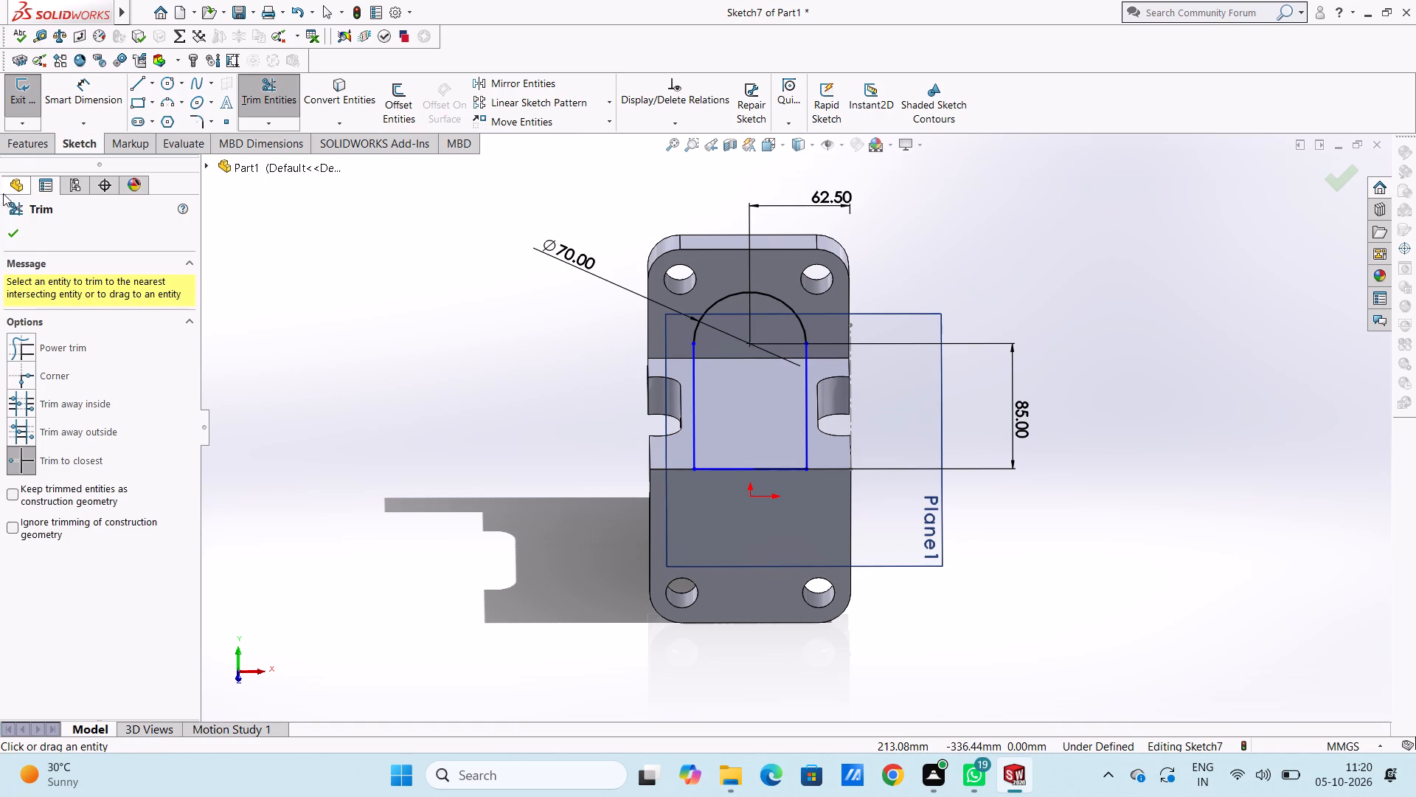
pyautogui.click(13, 230)
# Dimension the profile's left side line at 85 mm.
pyautogui.click(100, 101)
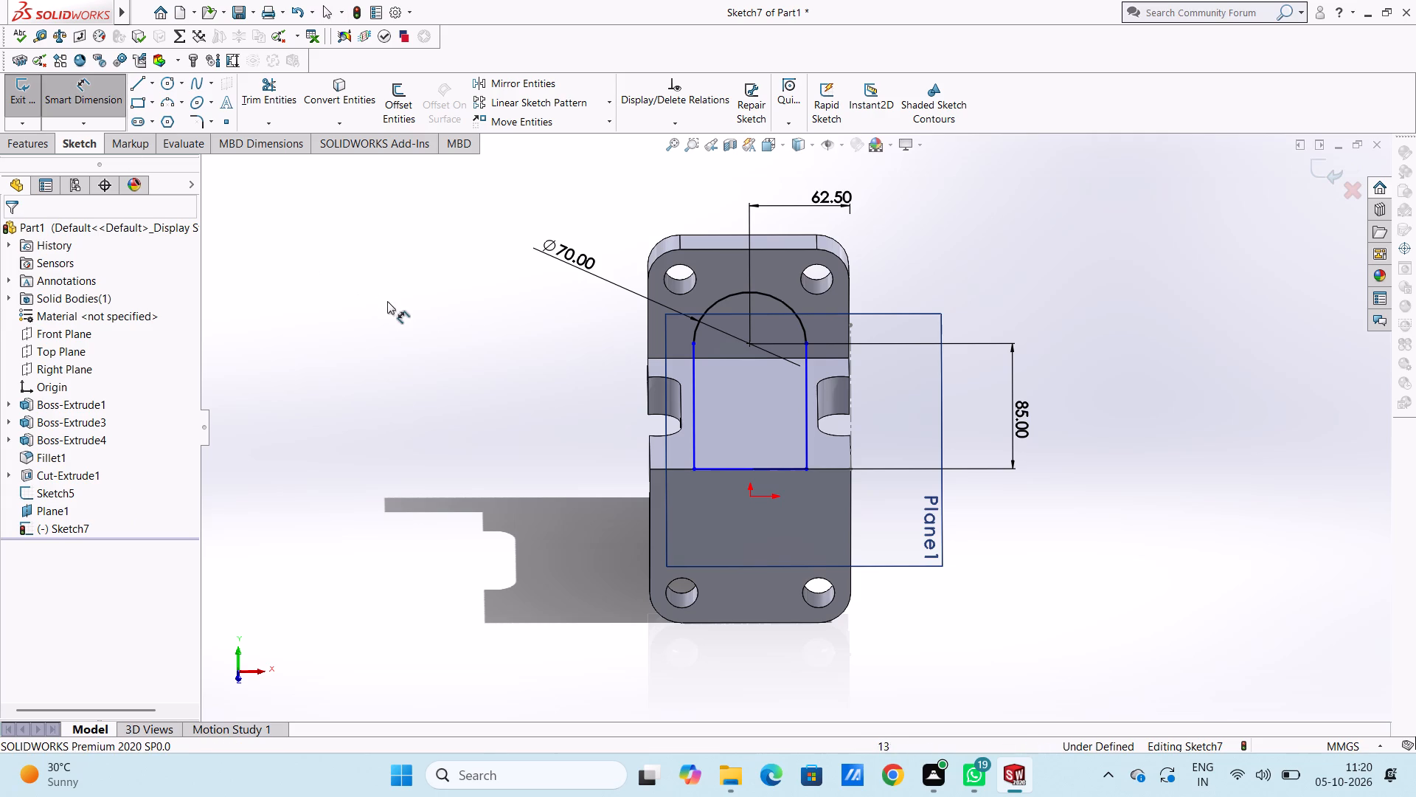
pyautogui.click(692, 398)
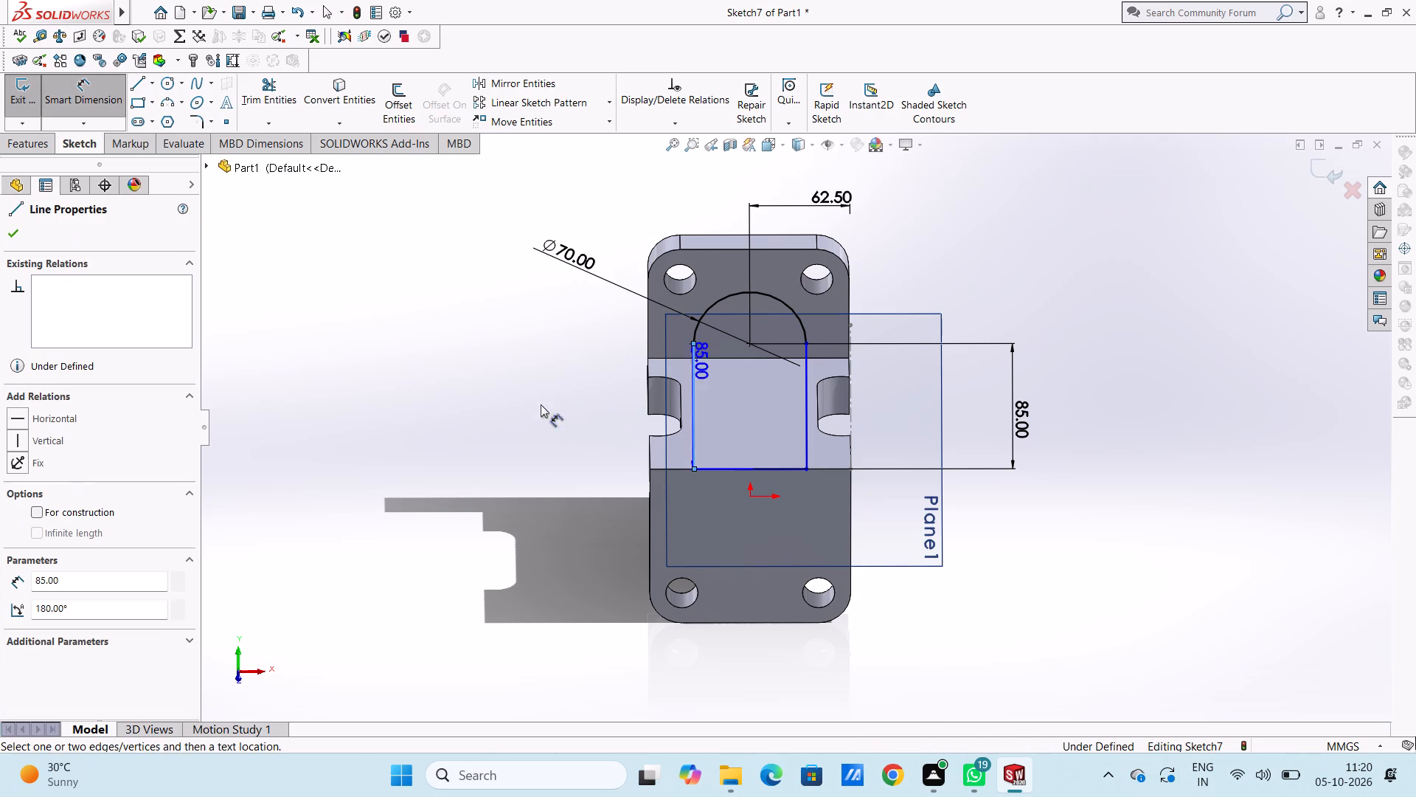
pyautogui.click(429, 391)
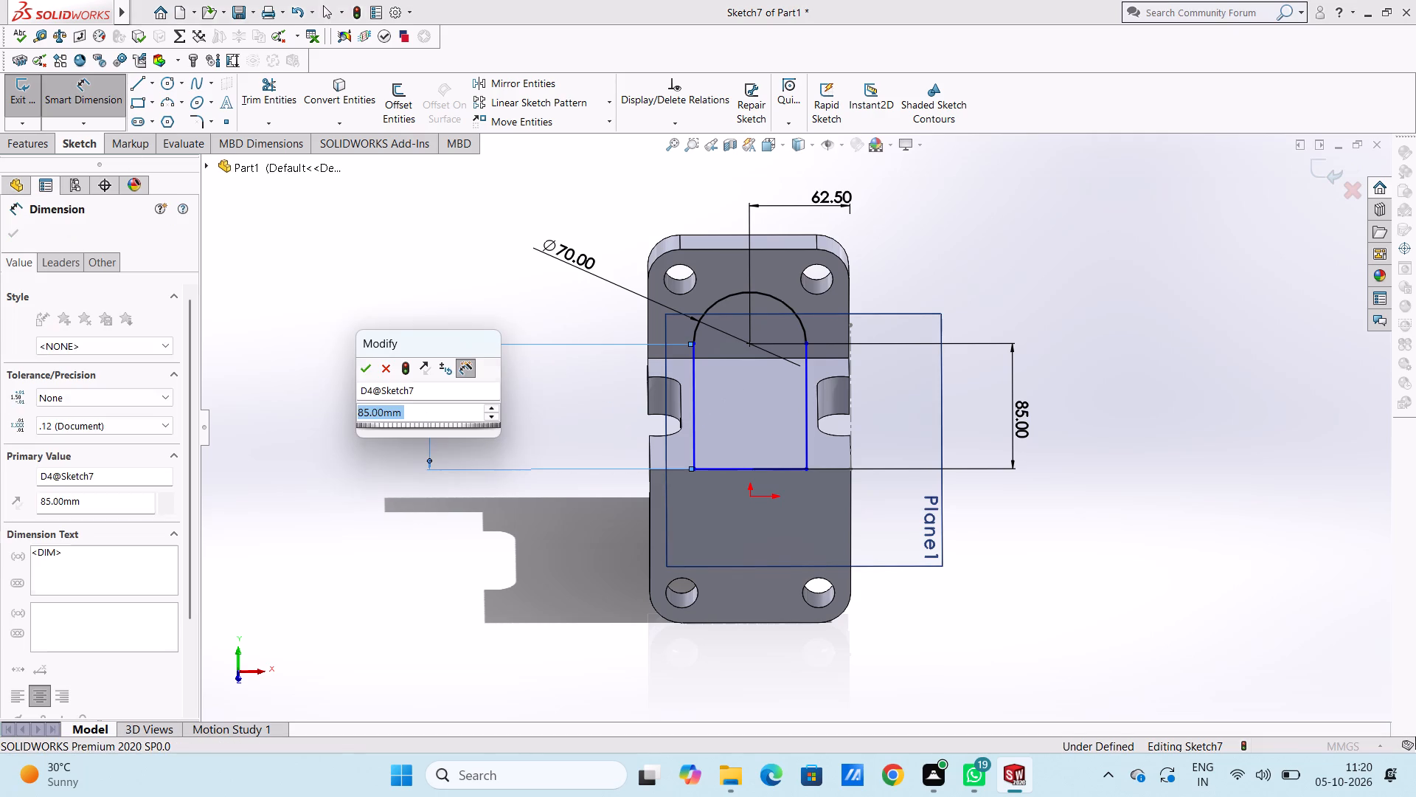
pyautogui.click(365, 365)
pyautogui.click(338, 370)
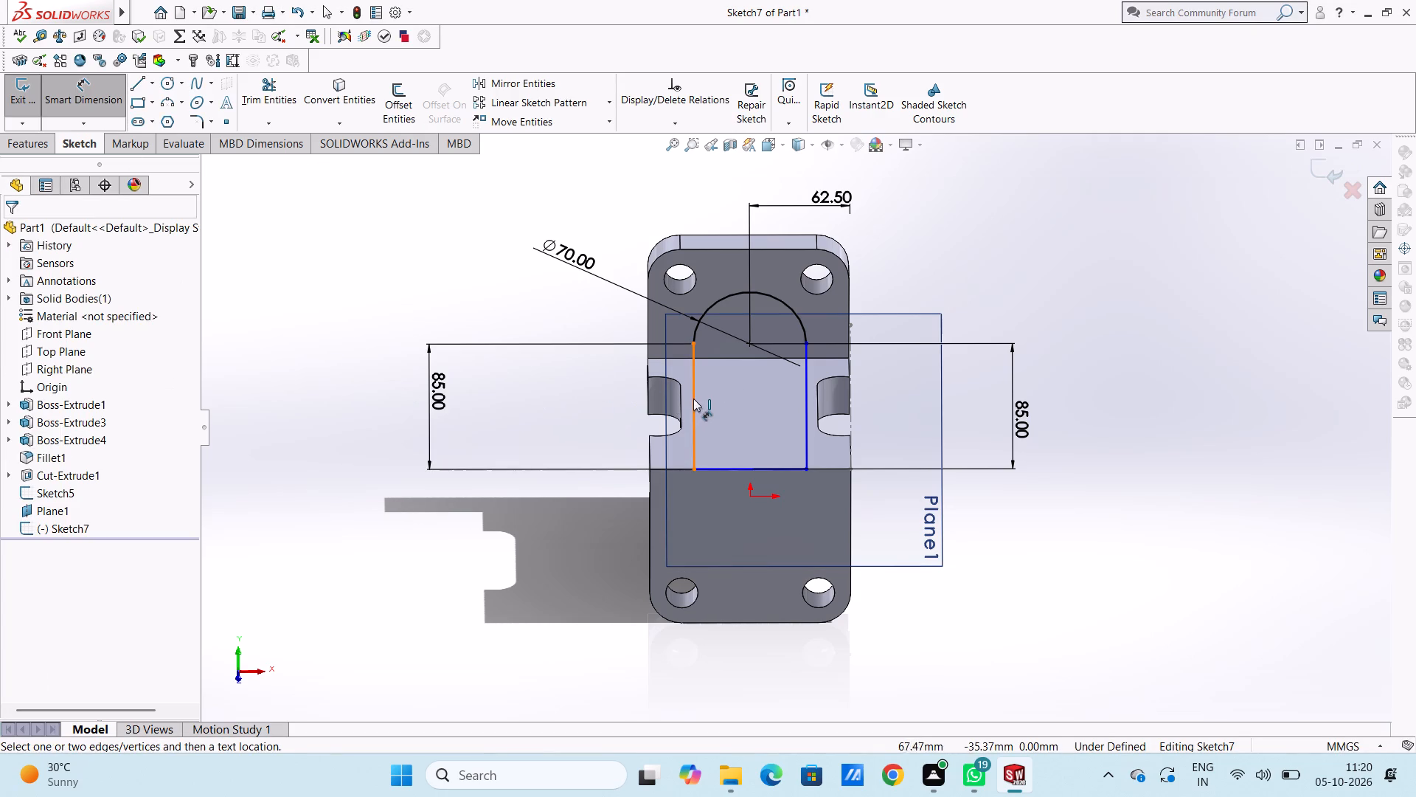
# Dimension the distance between the profile's two side lines at 70 mm, placed below the part.
pyautogui.click(693, 400)
pyautogui.click(808, 402)
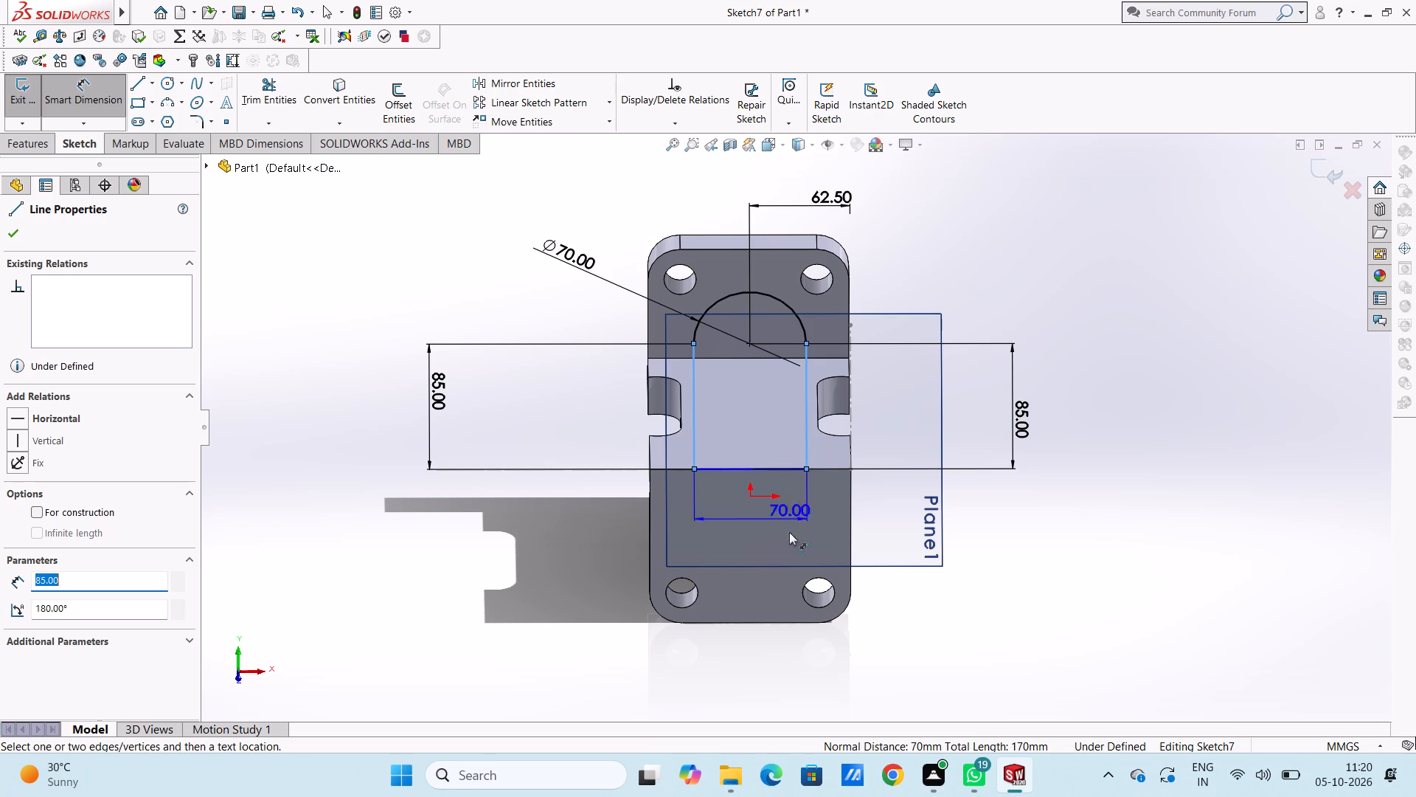
pyautogui.click(761, 672)
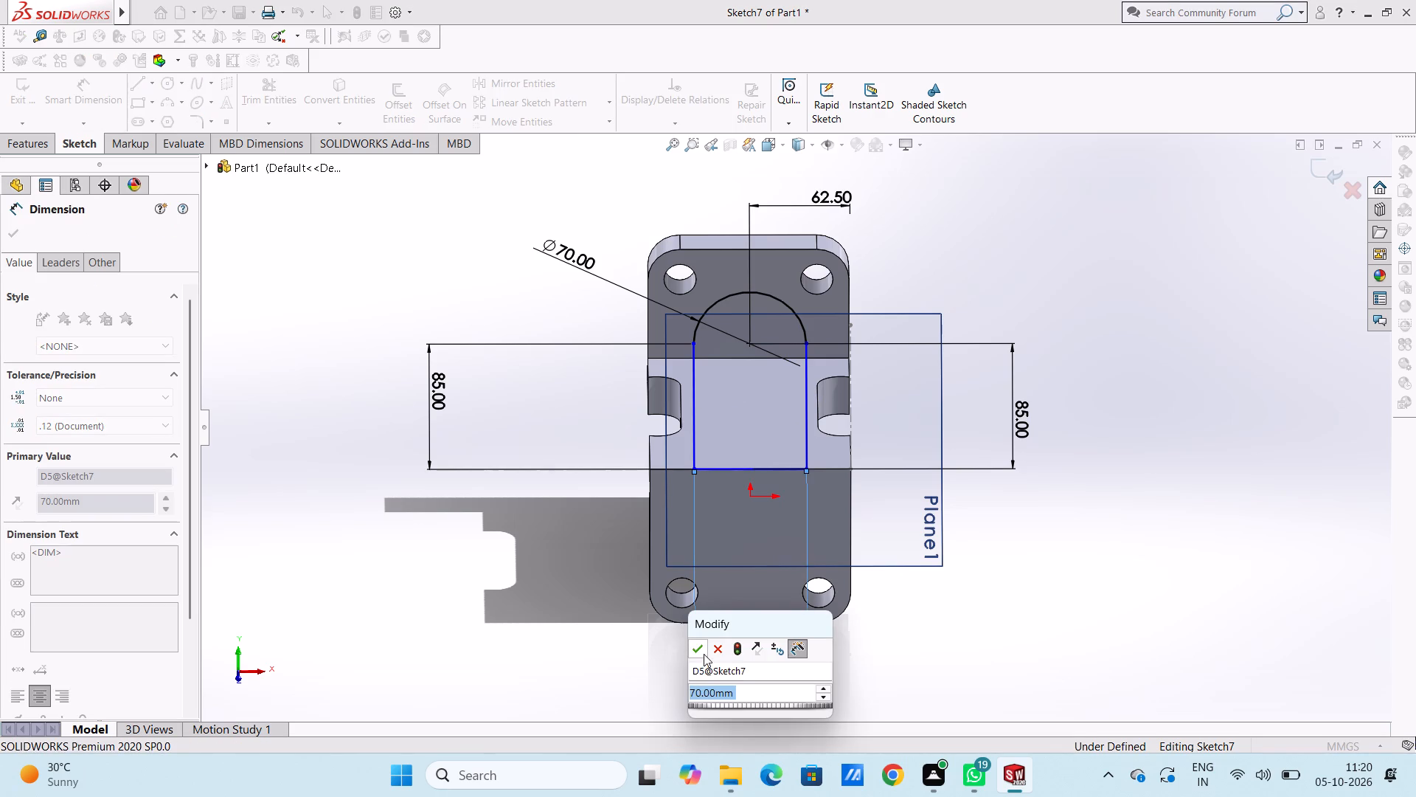
pyautogui.click(702, 651)
pyautogui.click(590, 652)
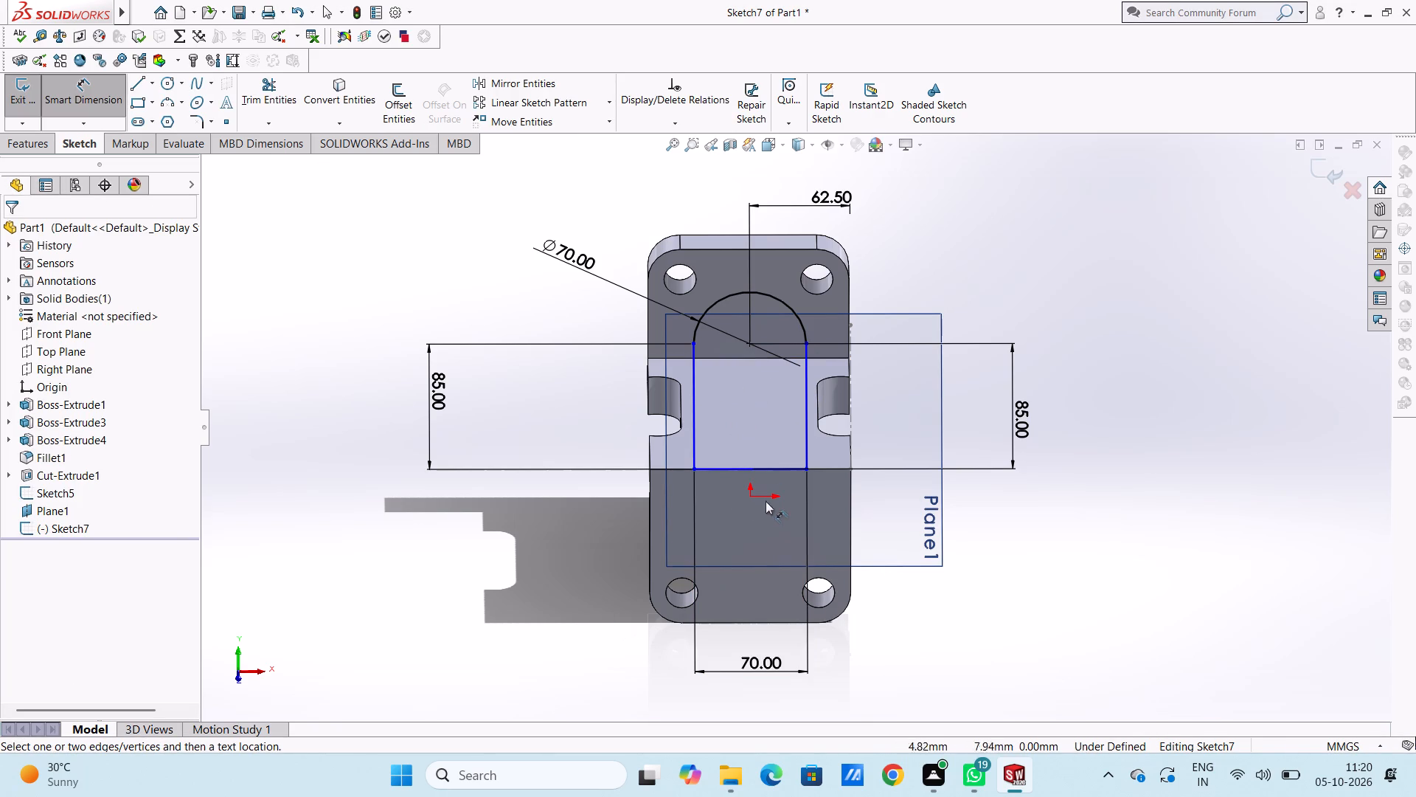
# Dimension the 85 mm distance from the profile's bottom line to the upper endpoint of its right side line.
pyautogui.click(753, 468)
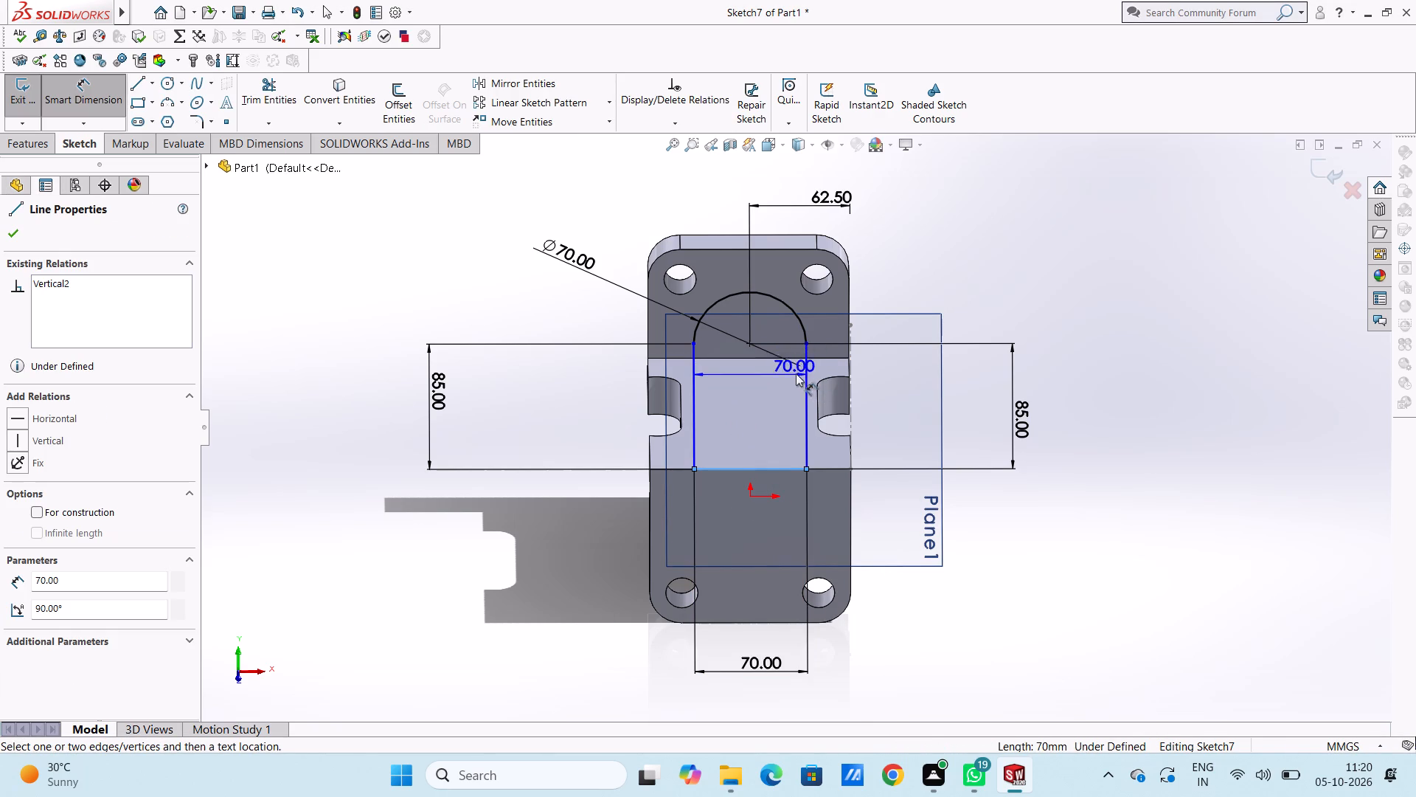
pyautogui.click(806, 343)
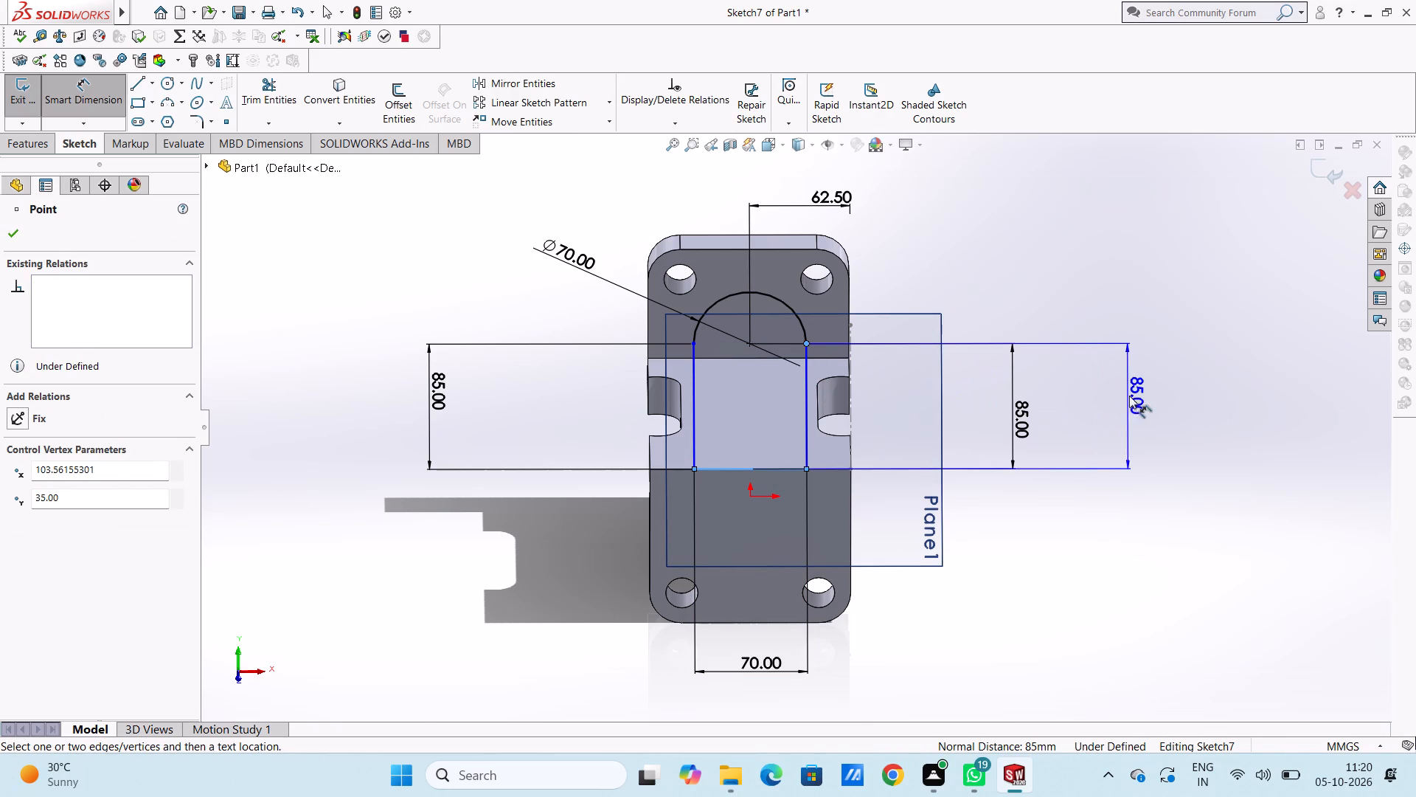
pyautogui.click(1130, 396)
pyautogui.click(1066, 372)
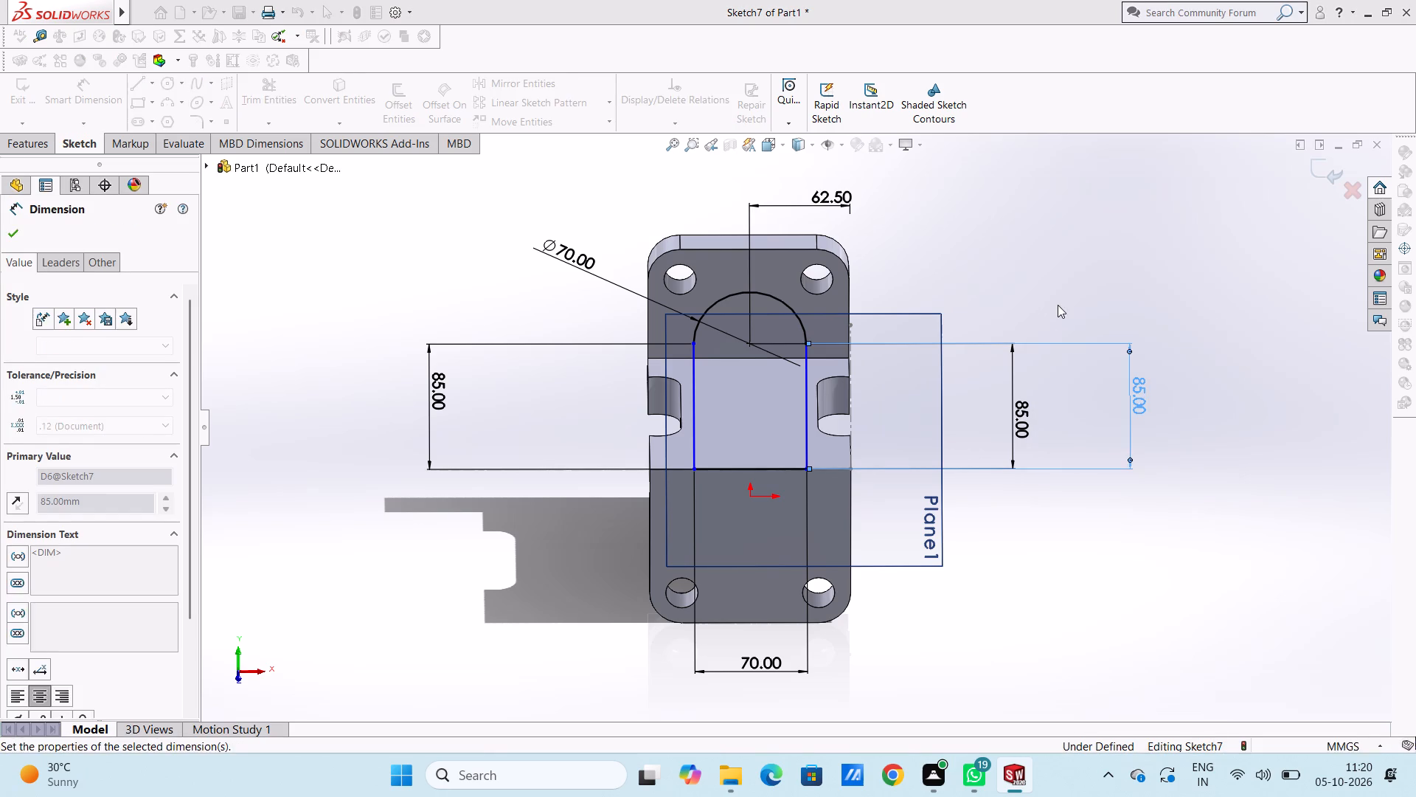
pyautogui.click(1058, 305)
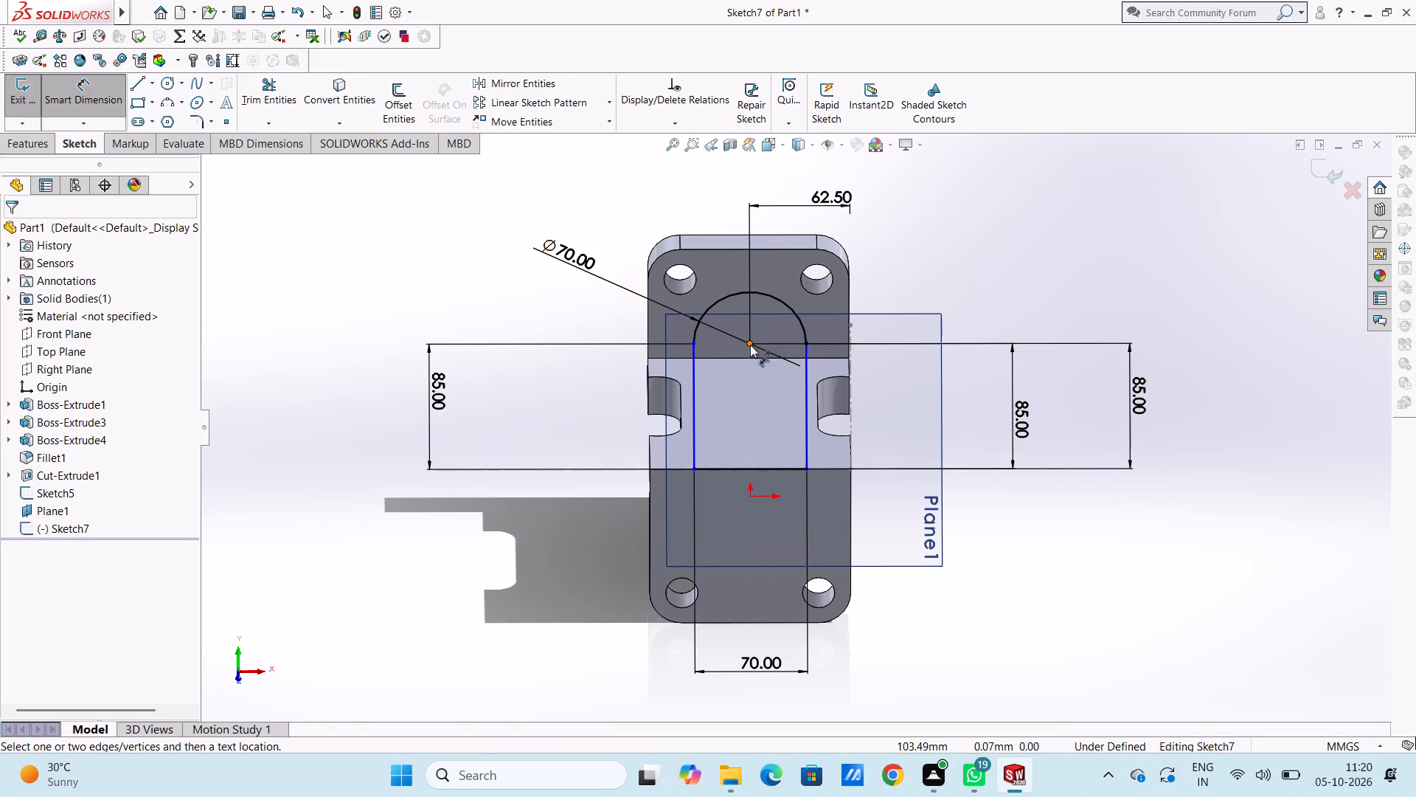
# Dimension the arc's center 35 mm horizontally from the profile's lower left corner.
pyautogui.click(750, 345)
pyautogui.click(693, 469)
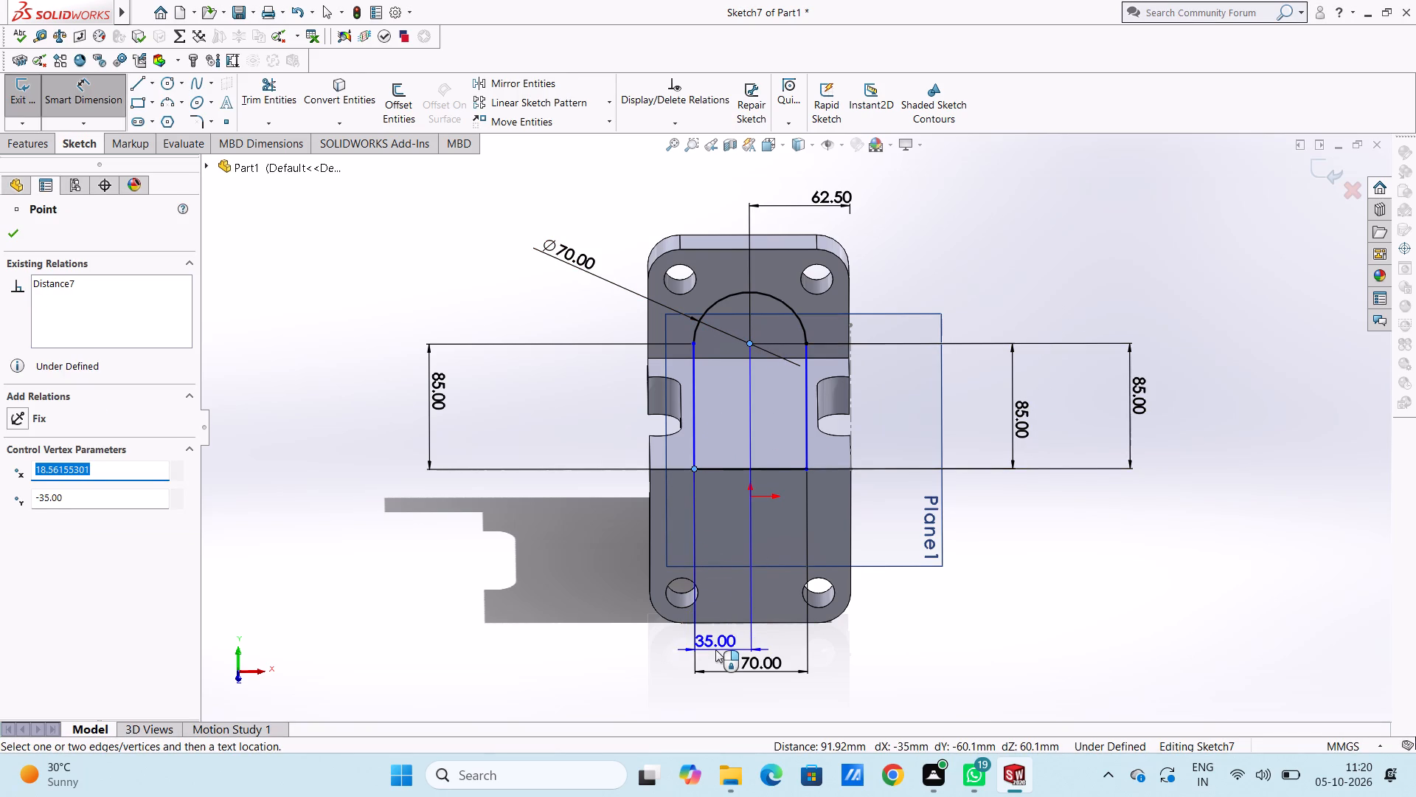
pyautogui.click(715, 649)
pyautogui.click(650, 623)
pyautogui.click(597, 625)
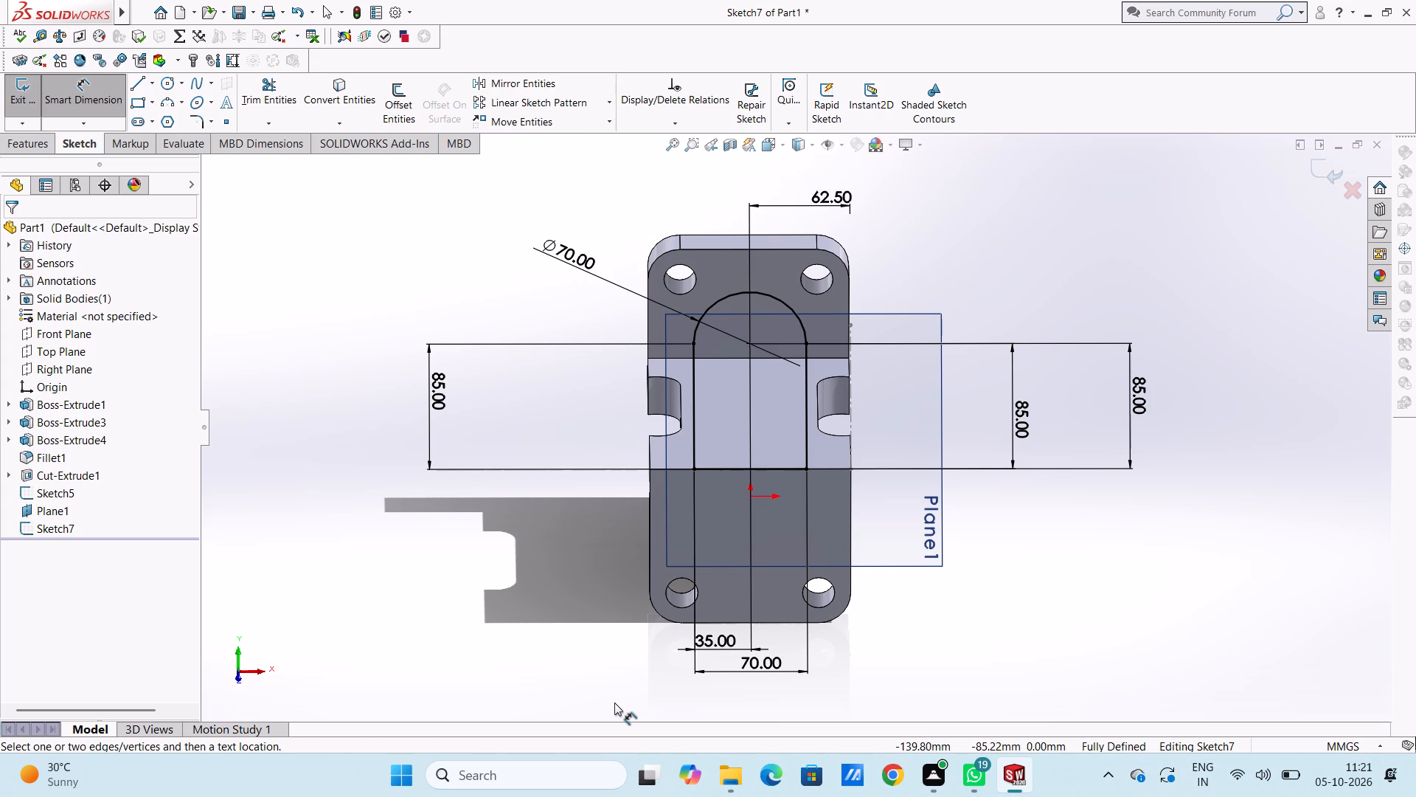
# Sketch a circle about 41 mm in diameter centered on the profile's arc center.
pyautogui.scroll(1, 614, 703)
pyautogui.moveTo(614, 703); pyautogui.dragTo(575, 704, button='middle')
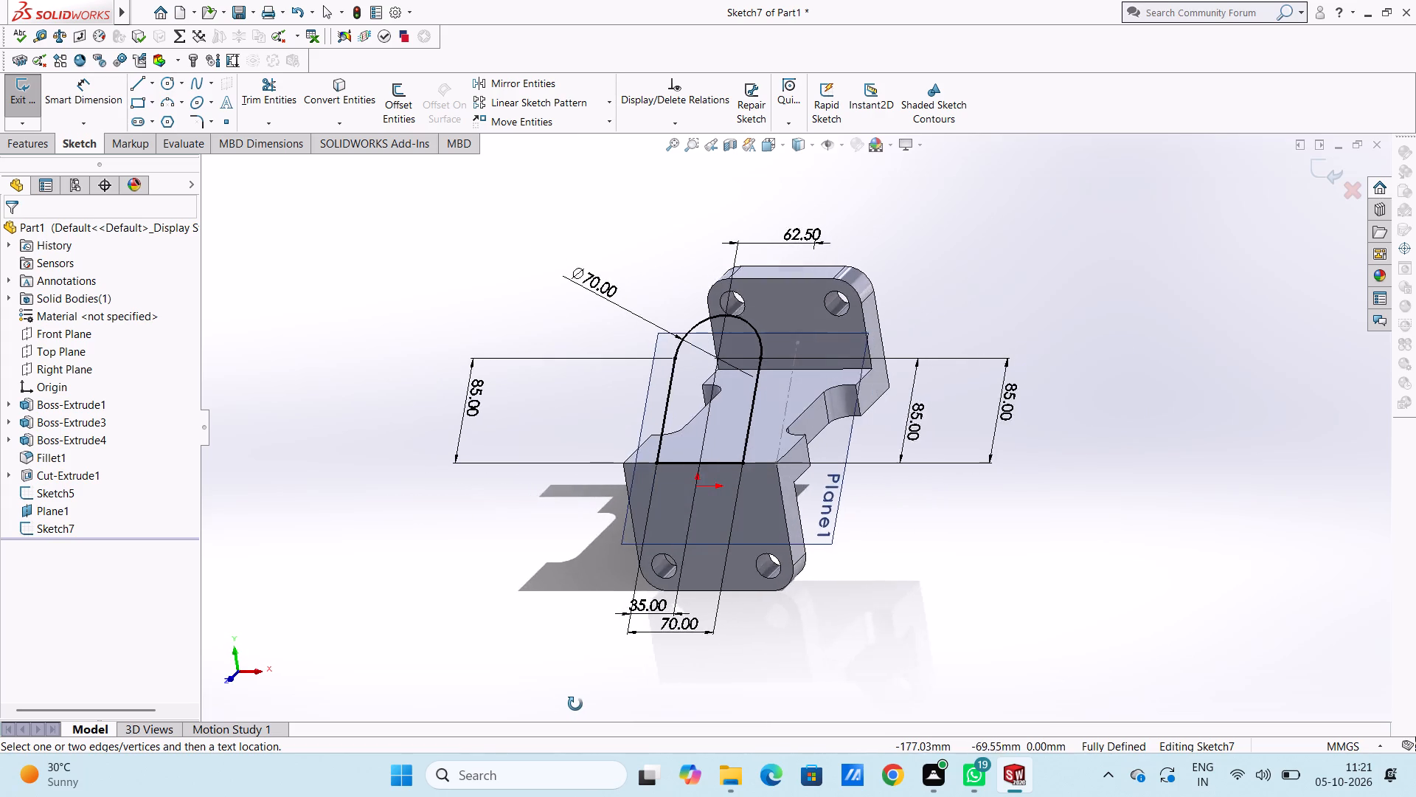
pyautogui.moveTo(575, 704); pyautogui.dragTo(557, 708, button='middle')
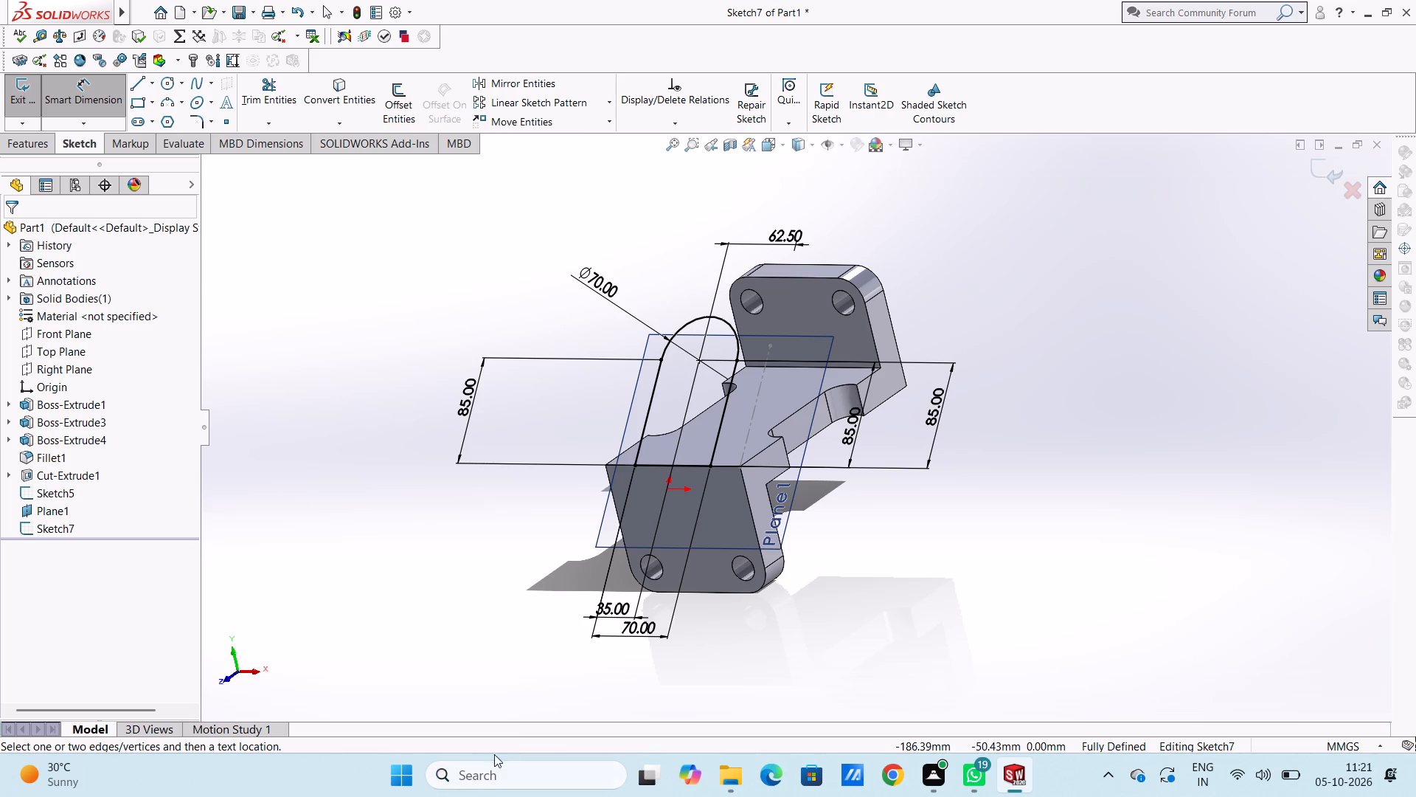
pyautogui.click(163, 86)
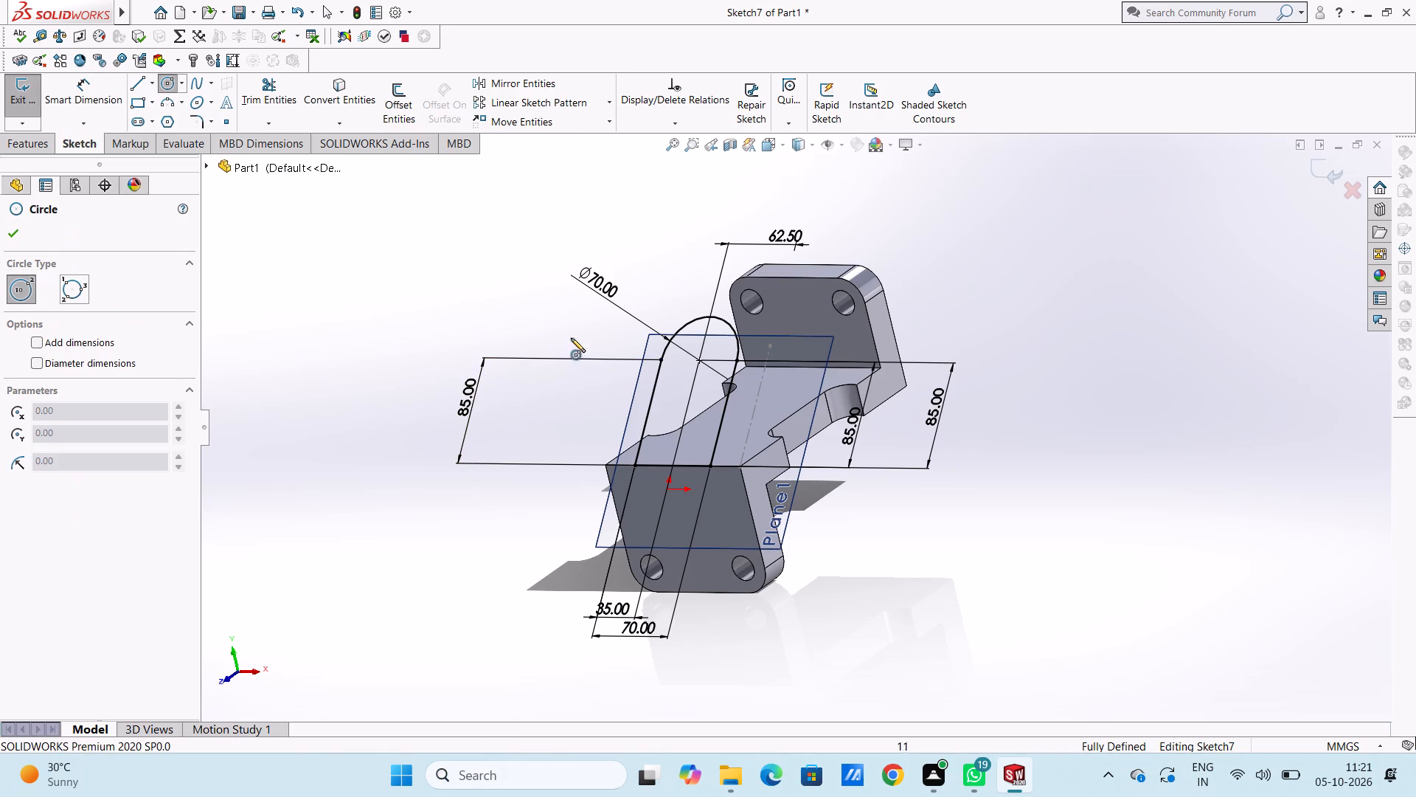
pyautogui.moveTo(561, 314); pyautogui.dragTo(608, 354, button='middle')
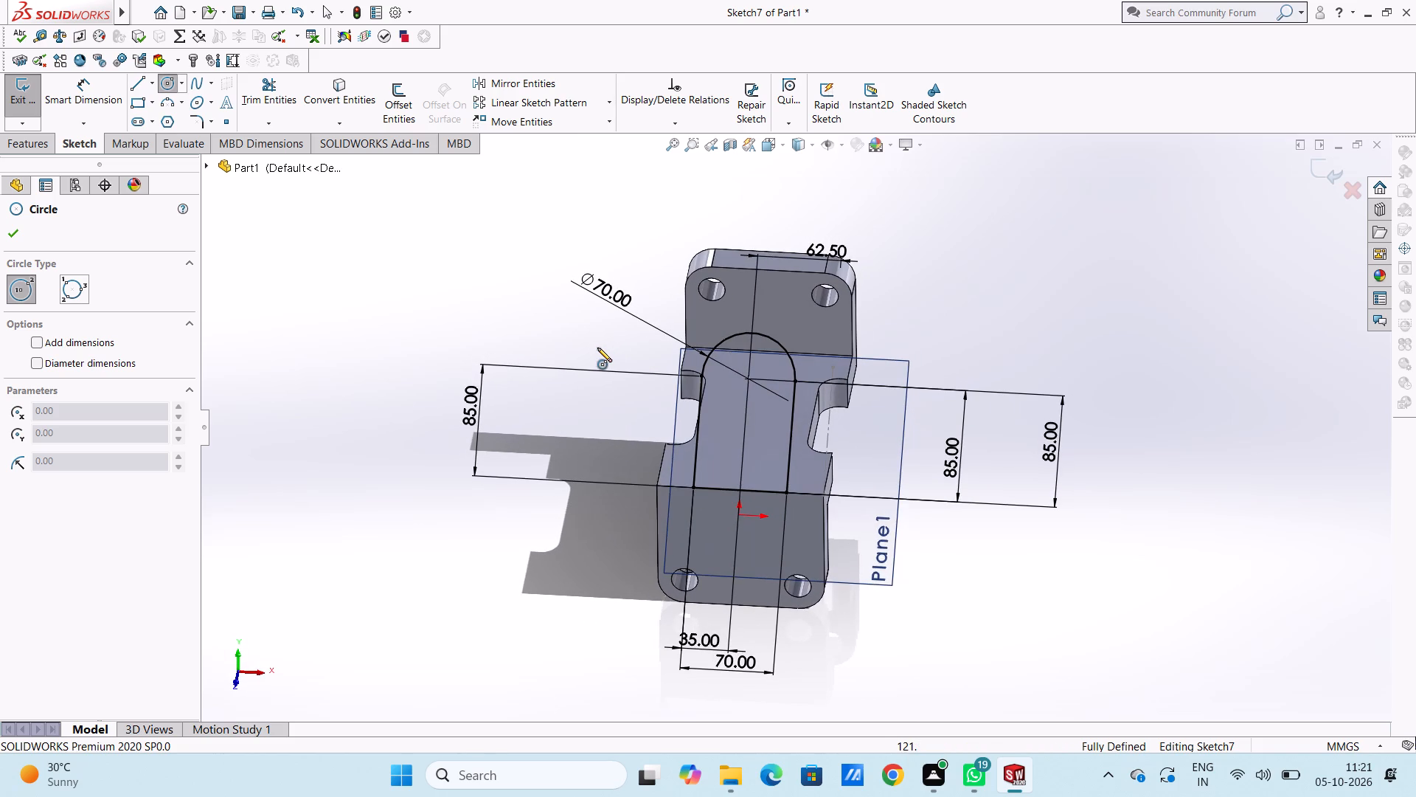
pyautogui.click(747, 379)
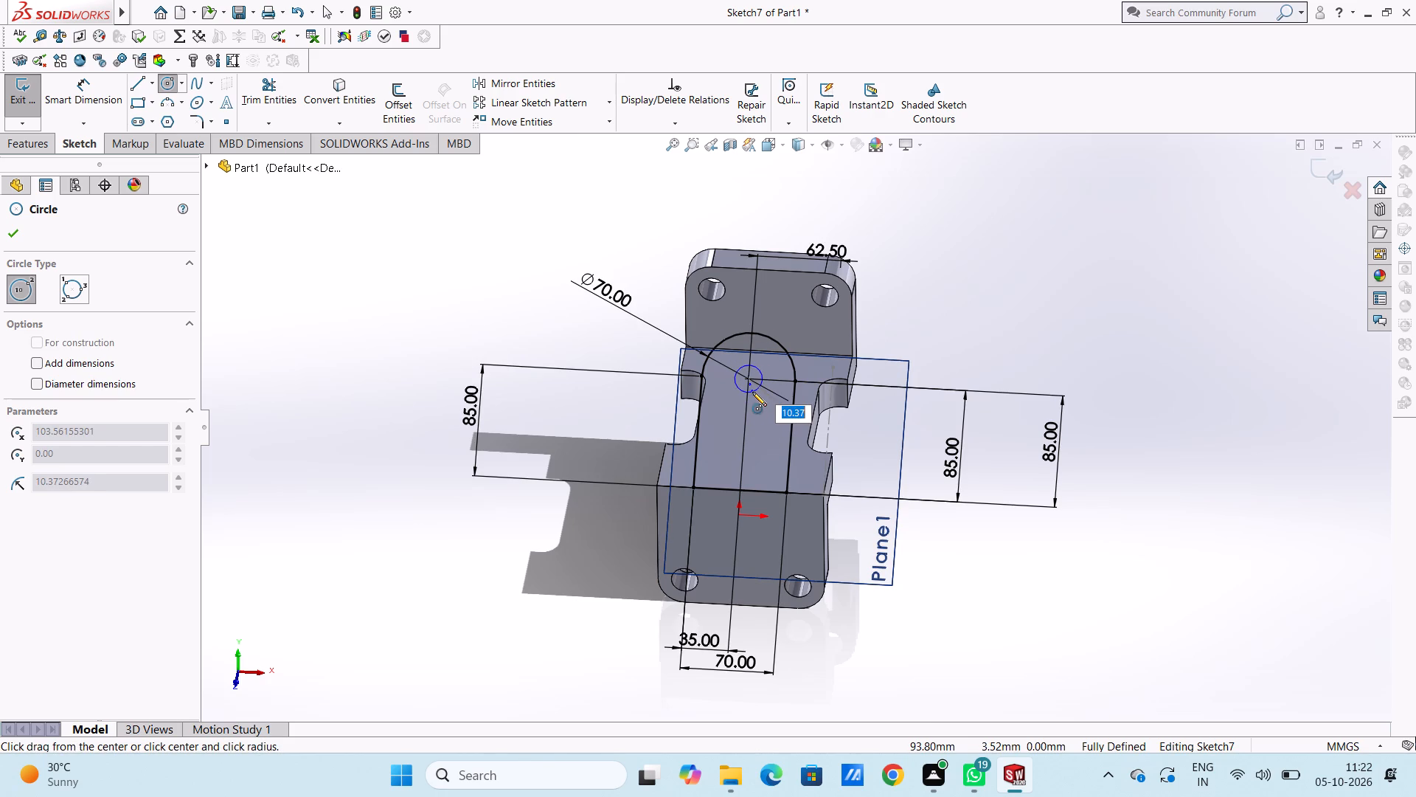
pyautogui.click(753, 405)
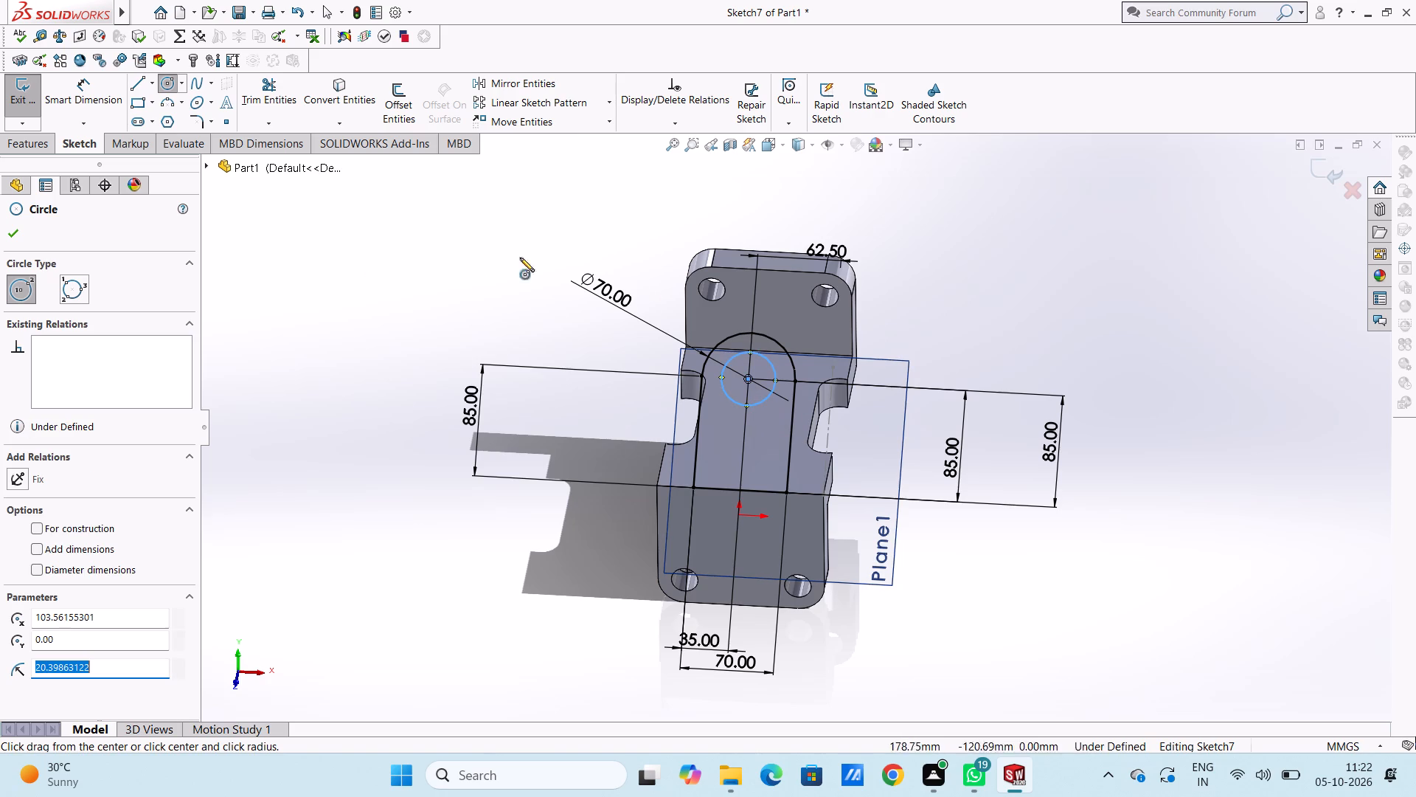
pyautogui.click(17, 235)
# Dimension the inner circle's diameter at 30 mm.
pyautogui.click(111, 90)
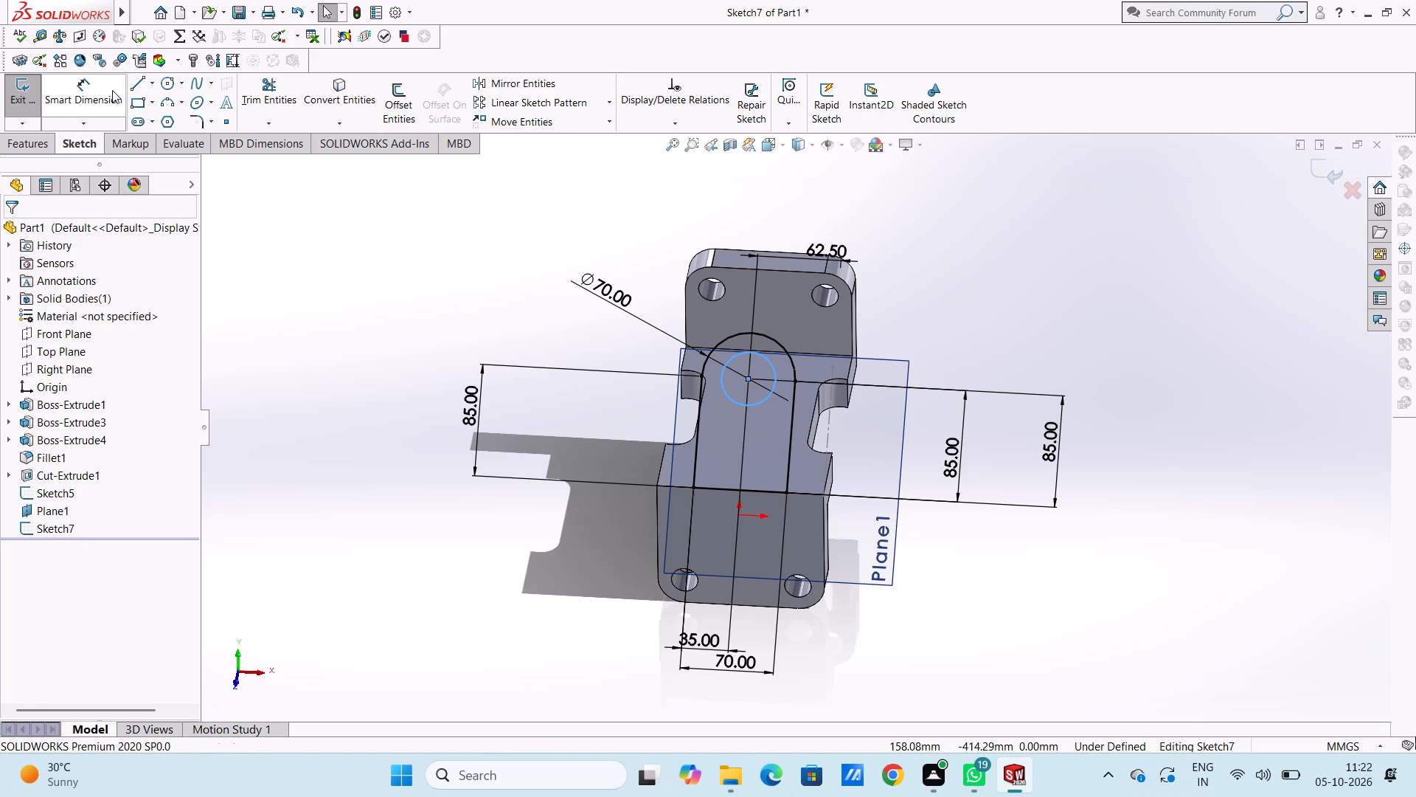
pyautogui.click(777, 366)
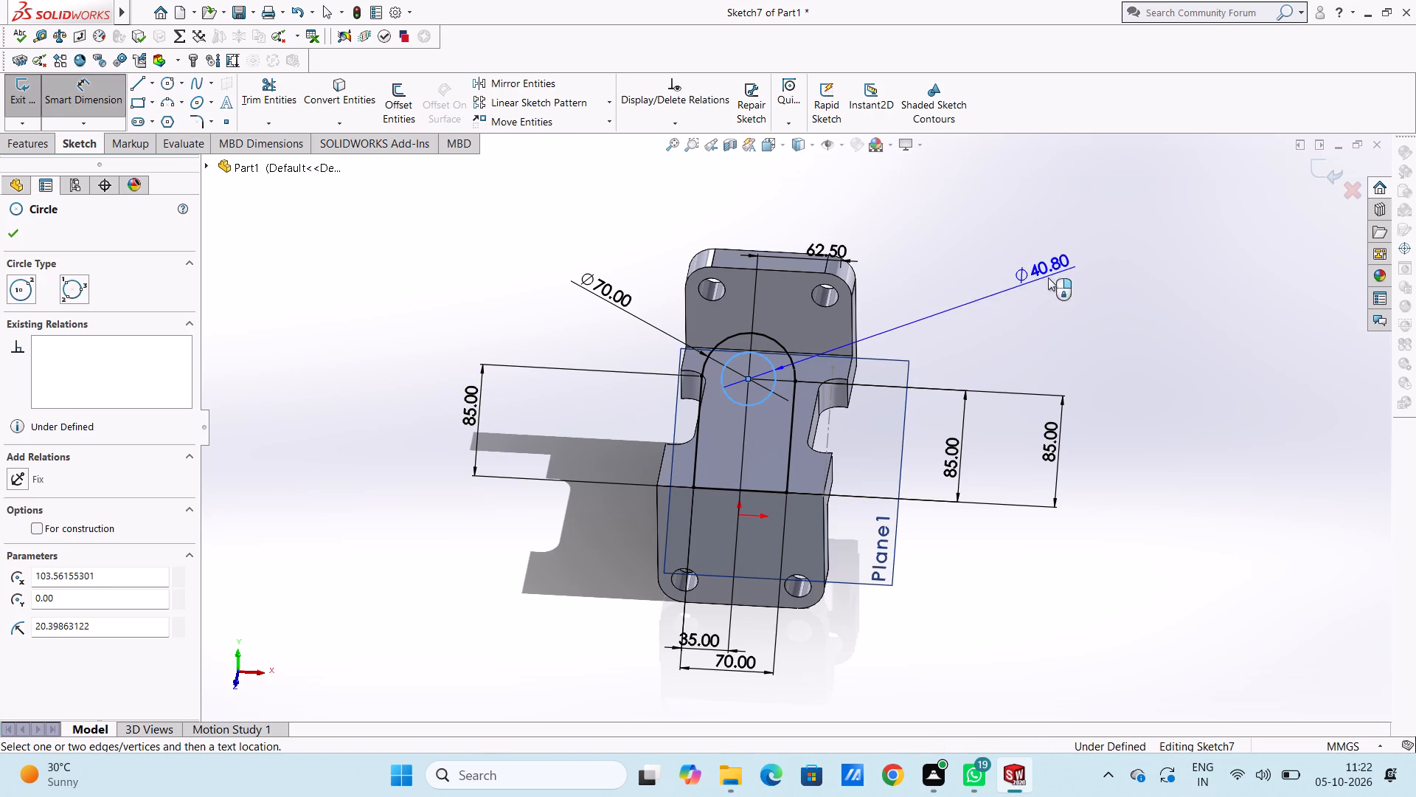
pyautogui.click(1053, 297)
pyautogui.write('30')
pyautogui.press('Return')
pyautogui.click(958, 211)
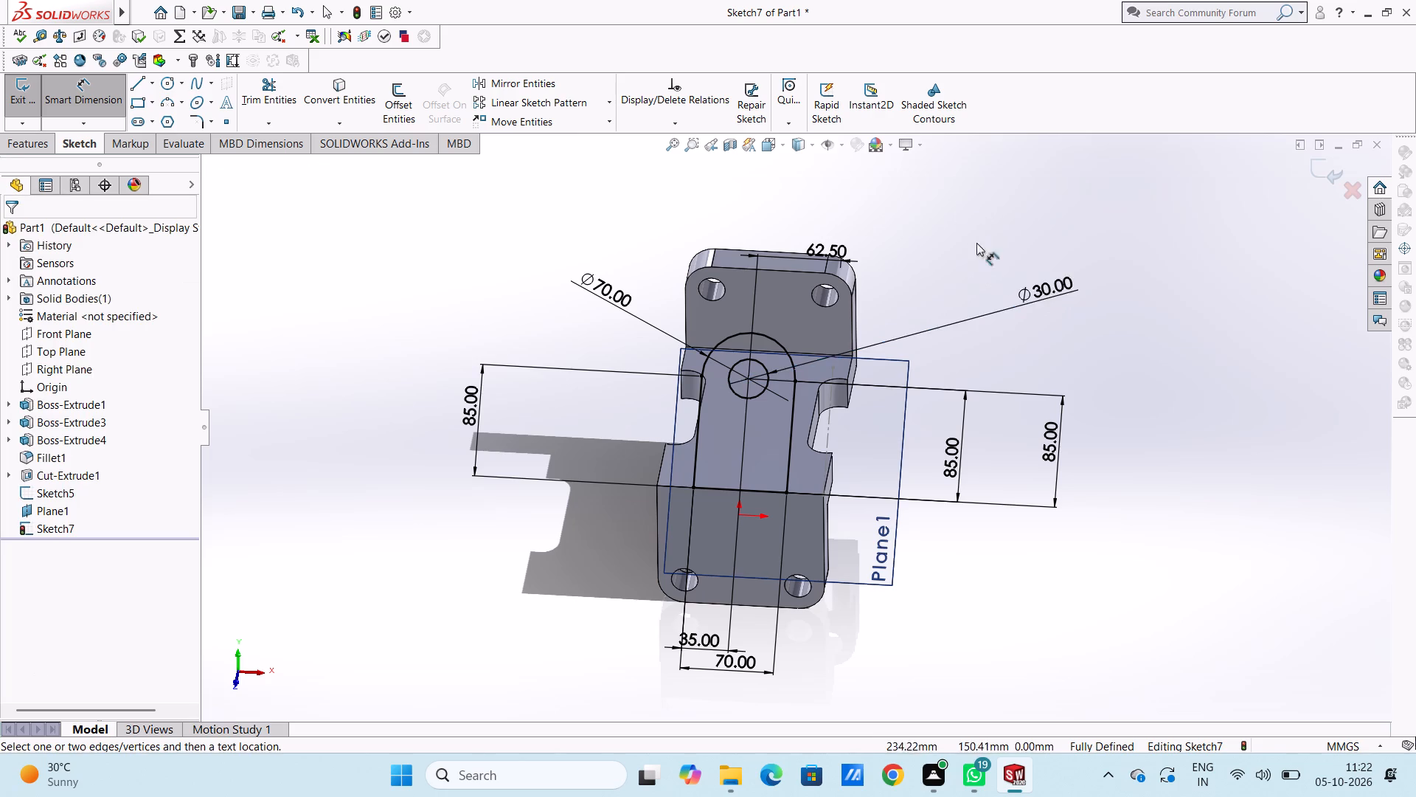
# Extrude the rounded profile with its 30 mm hole Up To Surface, ending at the middle section's top face.
pyautogui.moveTo(1126, 345); pyautogui.dragTo(1043, 372, button='middle')
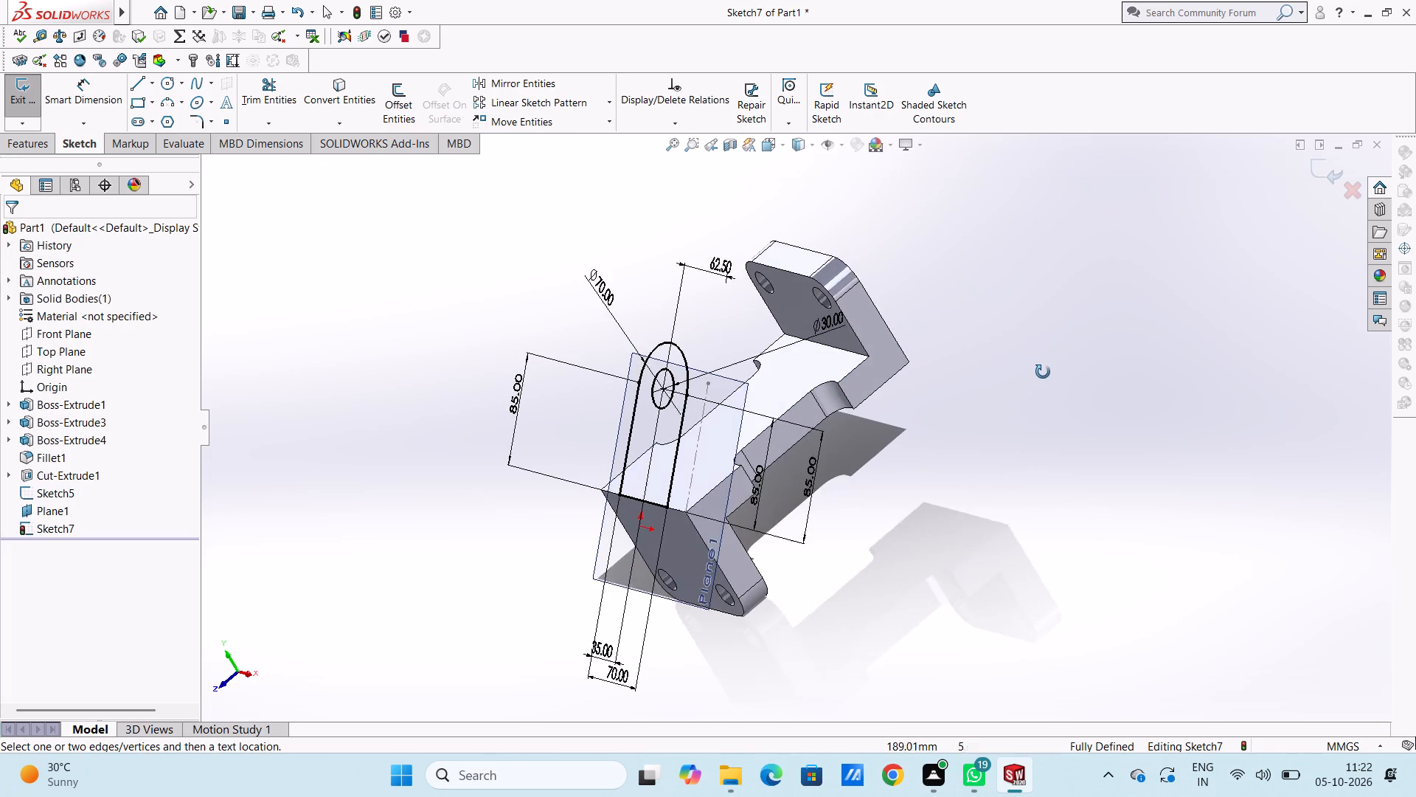
pyautogui.moveTo(1043, 372); pyautogui.dragTo(1058, 381, button='middle')
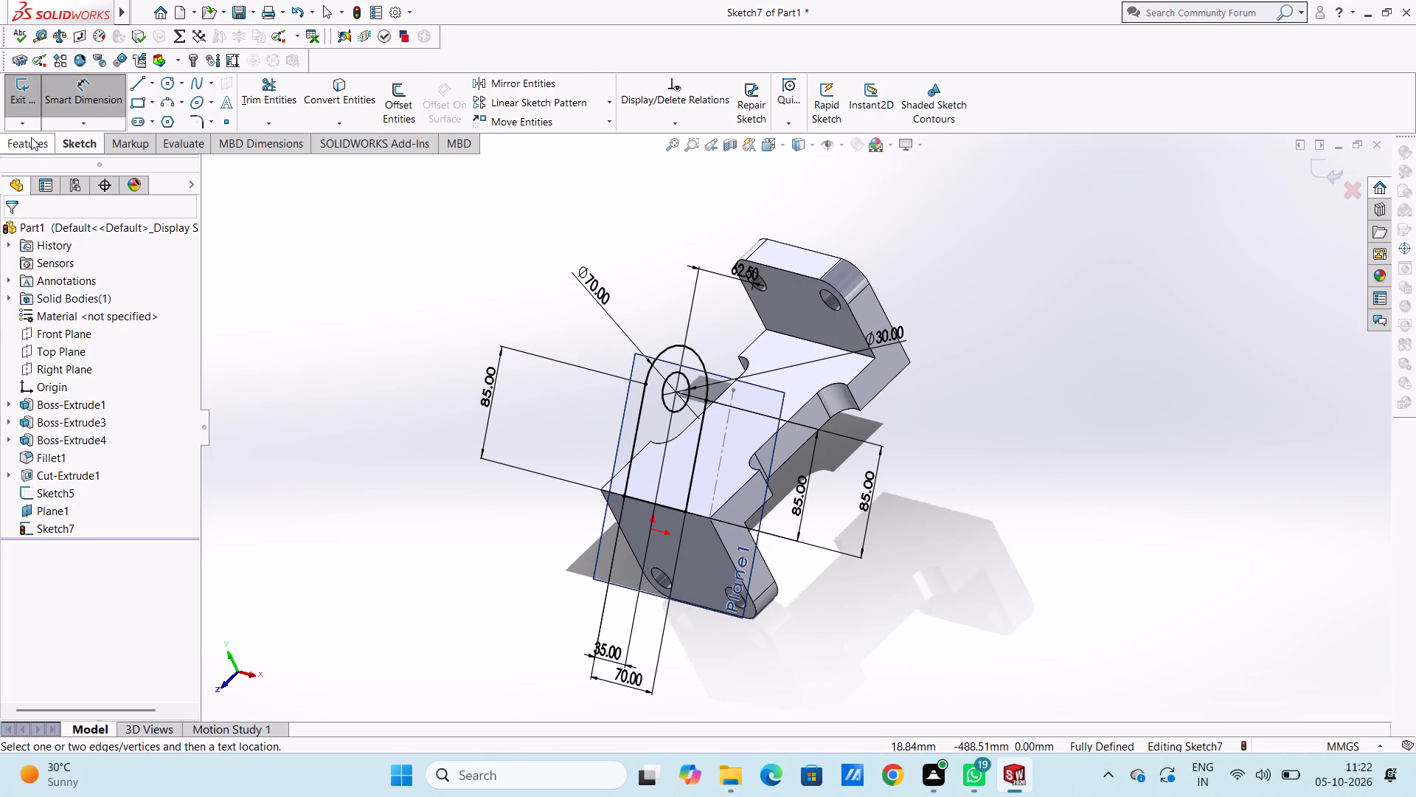
pyautogui.click(31, 137)
pyautogui.click(37, 101)
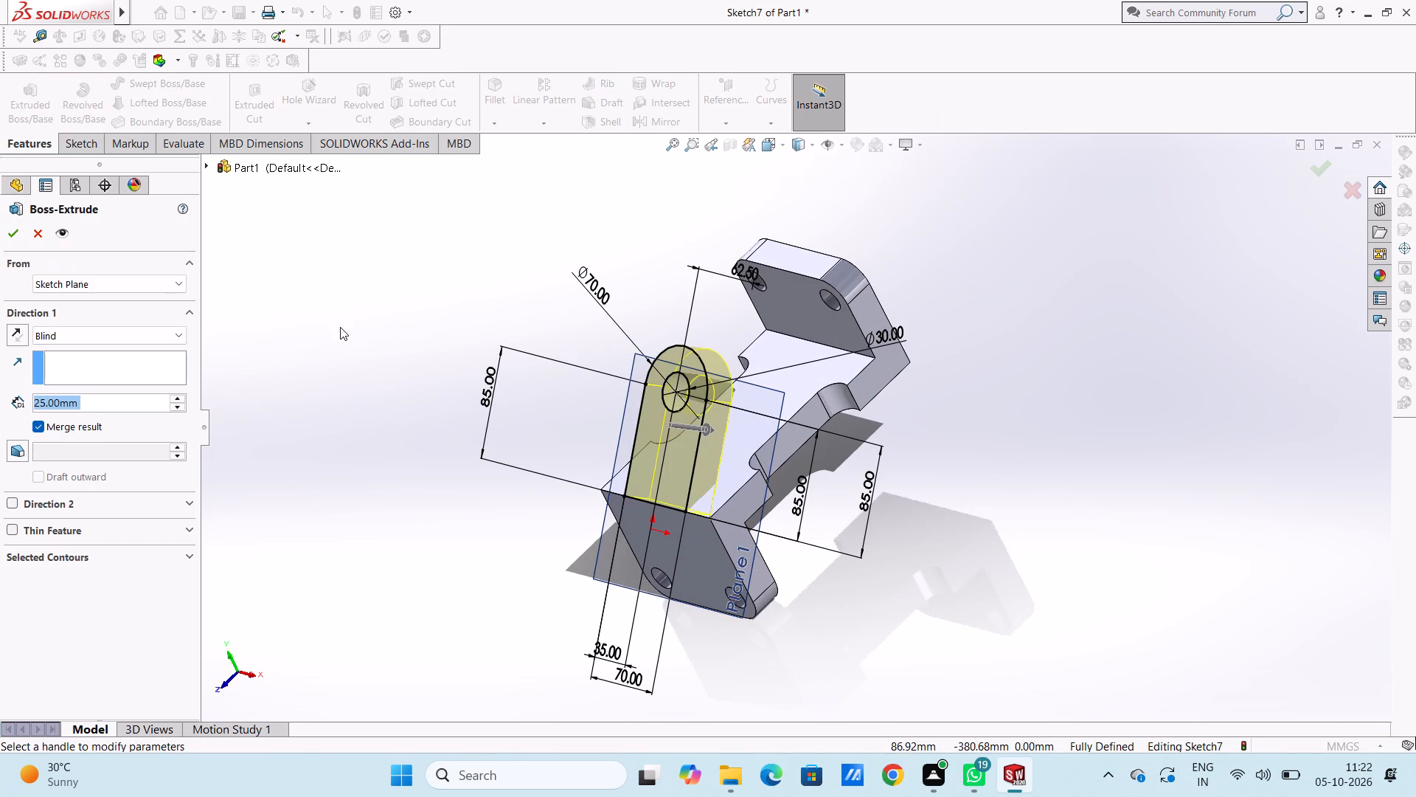
pyautogui.click(131, 338)
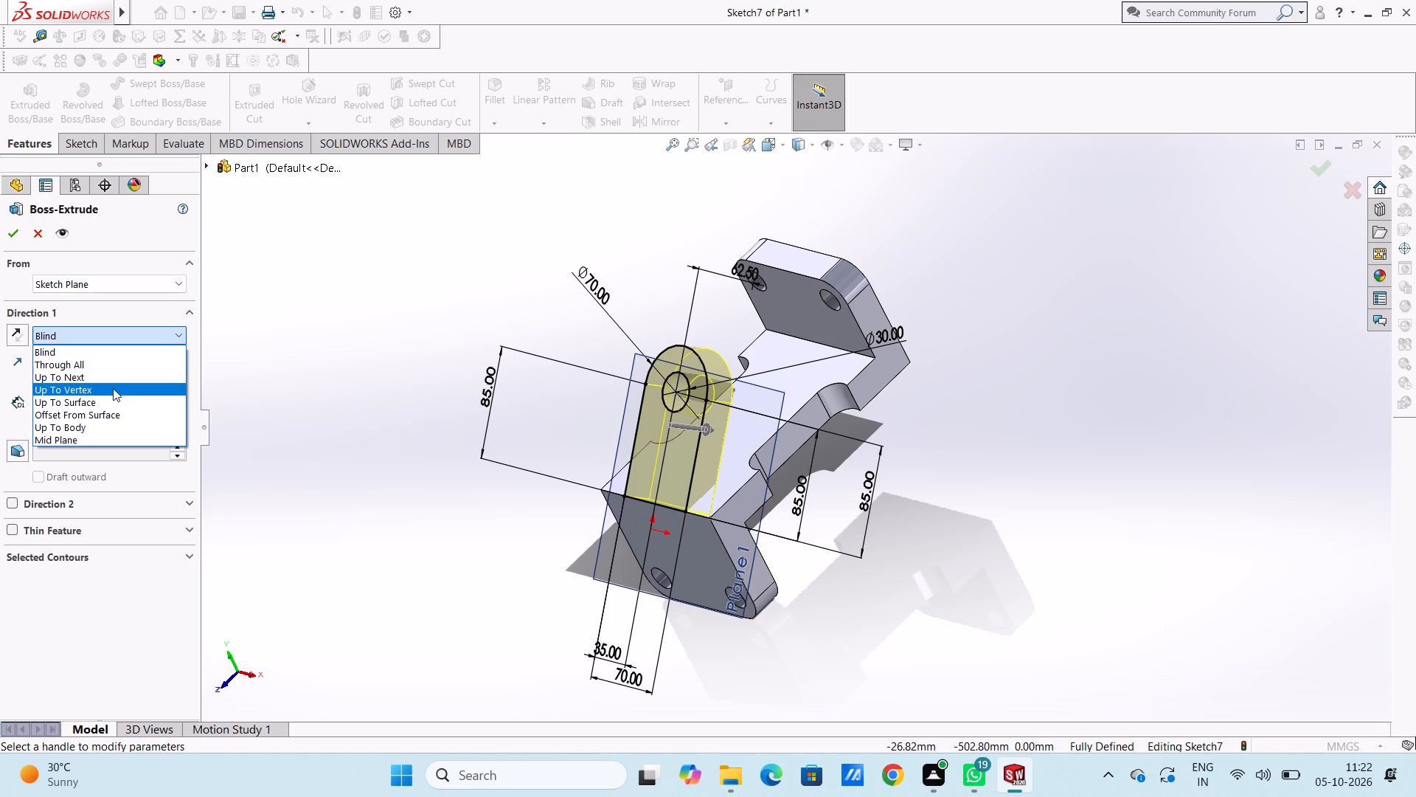
pyautogui.click(111, 398)
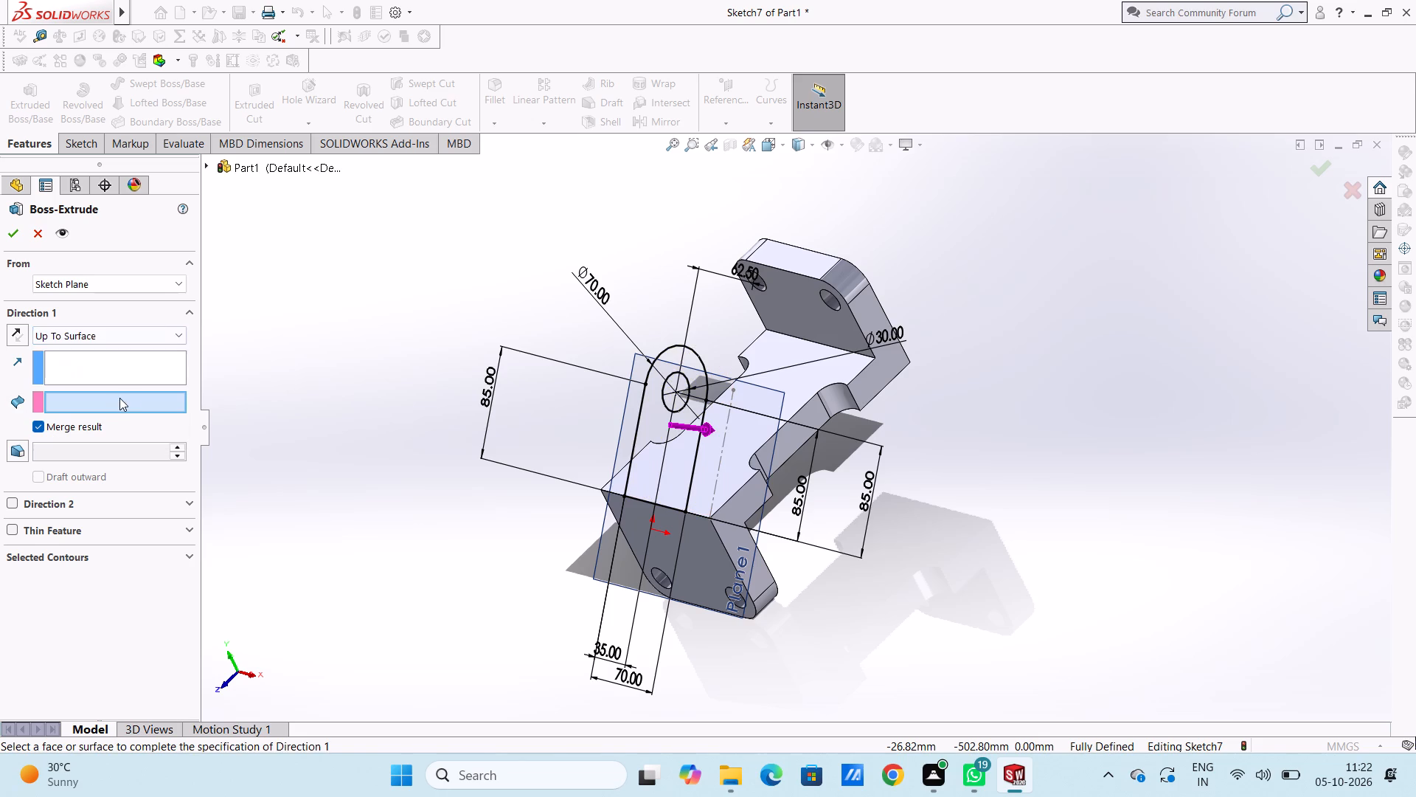
pyautogui.click(808, 373)
pyautogui.moveTo(372, 486); pyautogui.dragTo(414, 433, button='middle')
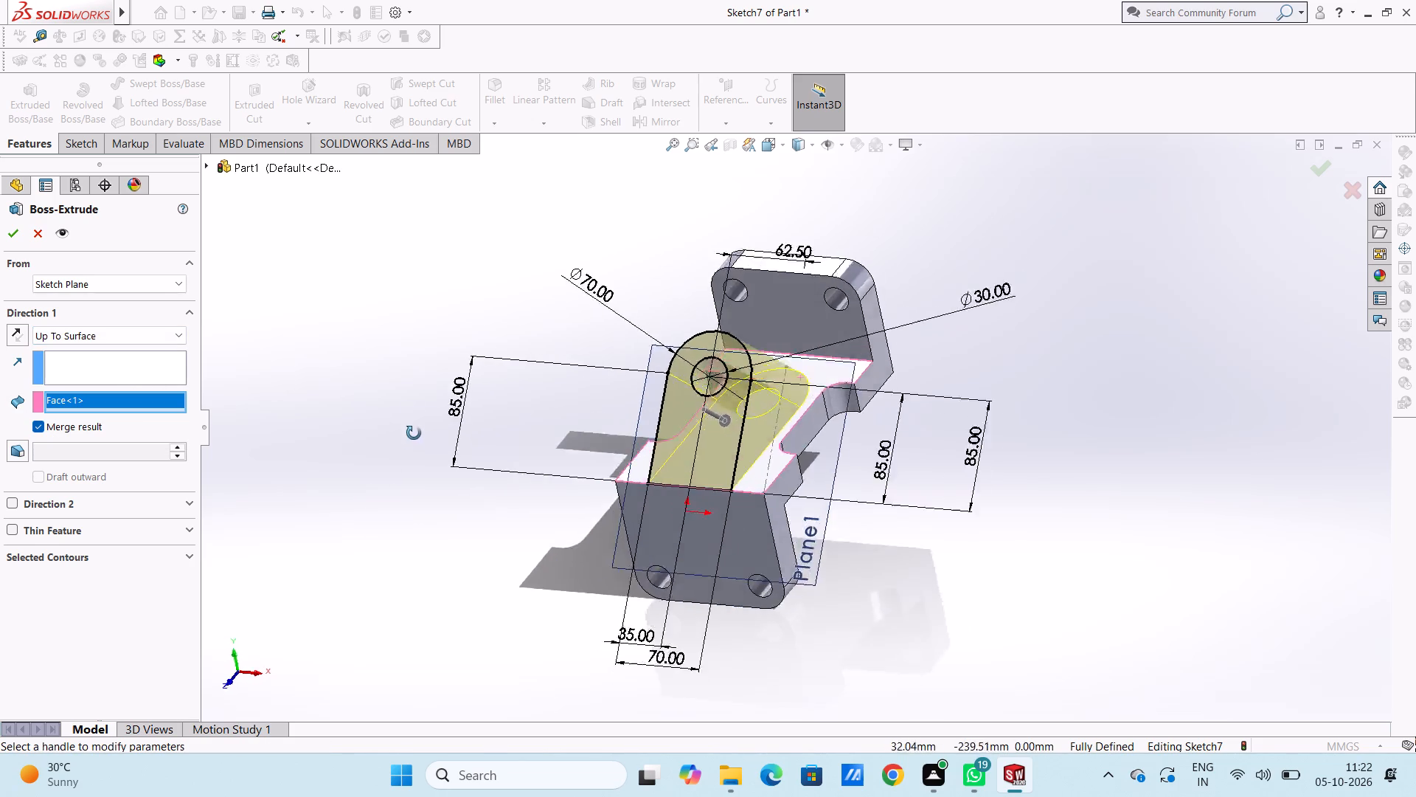
pyautogui.moveTo(414, 433); pyautogui.dragTo(398, 427, button='middle')
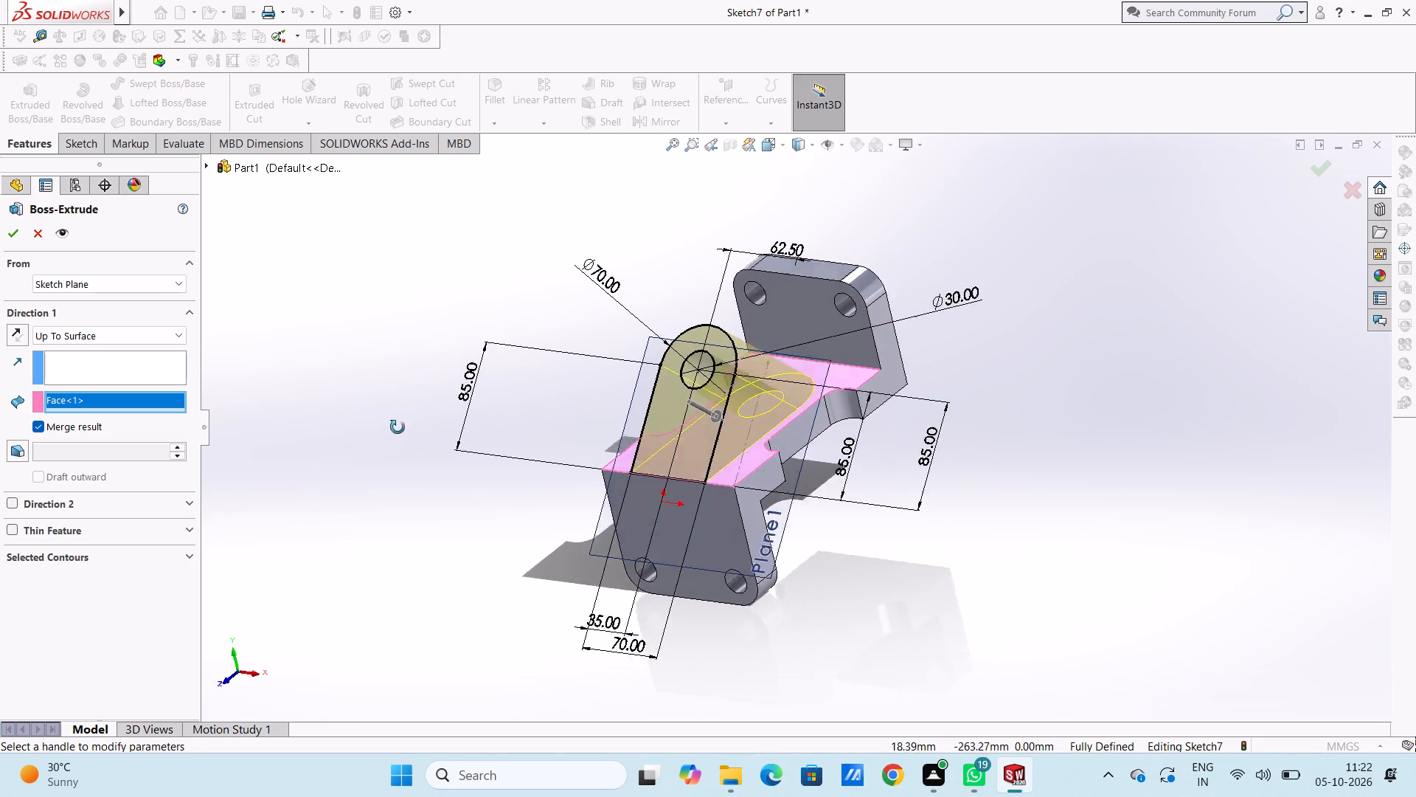
pyautogui.moveTo(398, 427); pyautogui.dragTo(358, 419, button='middle')
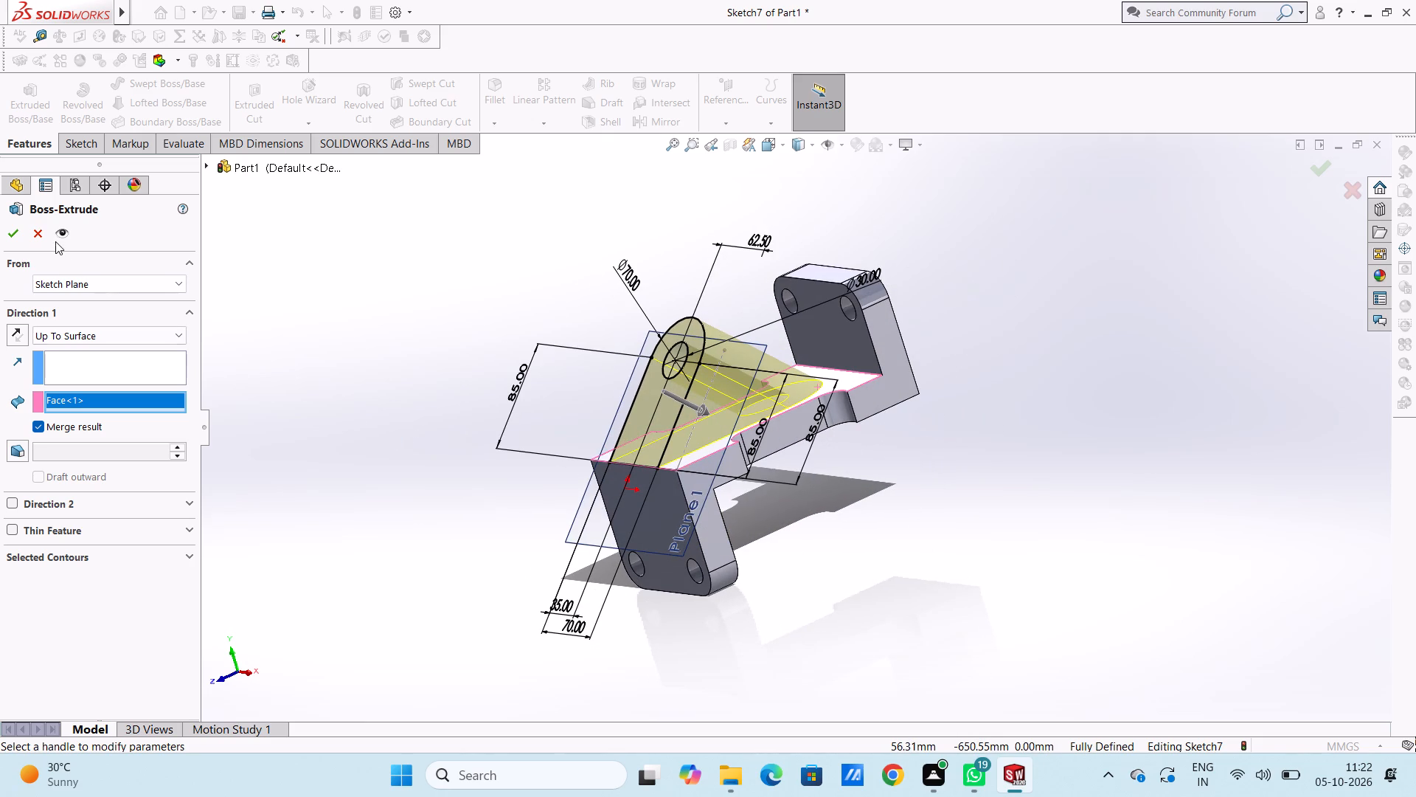
pyautogui.click(8, 236)
pyautogui.click(342, 398)
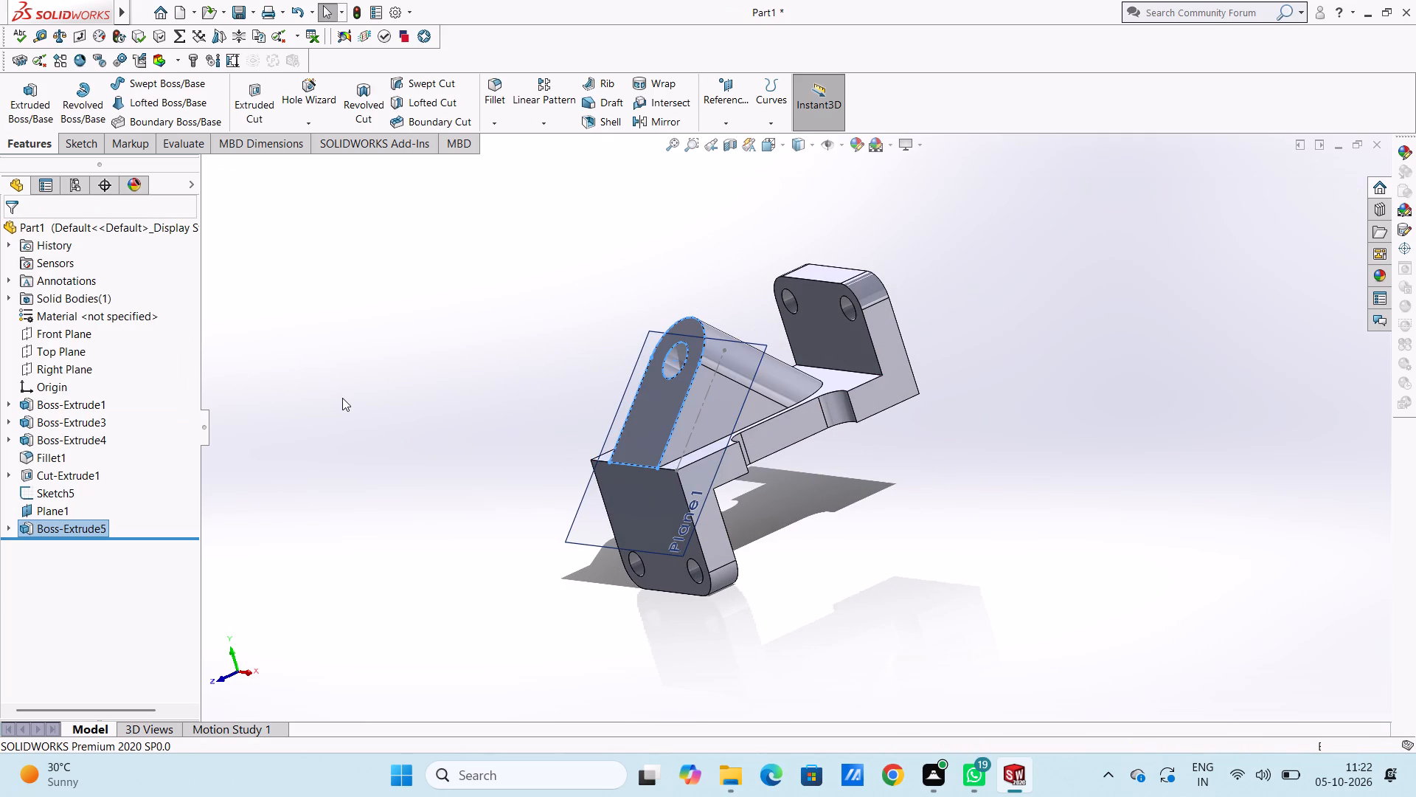
# Hide Plane1 and the 45° line's sketch, Sketch5.
pyautogui.scroll(-1, 355, 404)
pyautogui.moveTo(355, 404); pyautogui.dragTo(392, 351, button='middle')
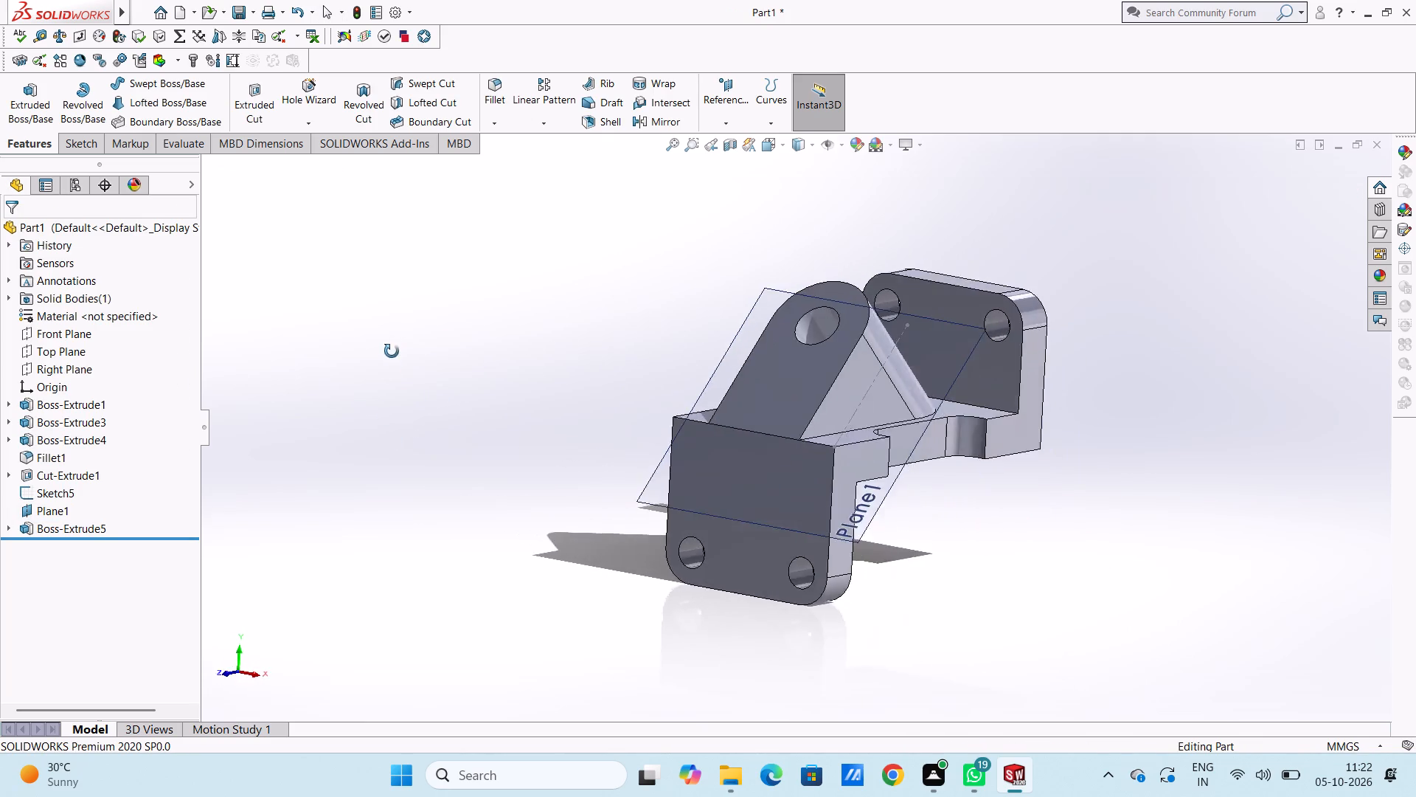
pyautogui.moveTo(392, 351); pyautogui.dragTo(385, 384, button='middle')
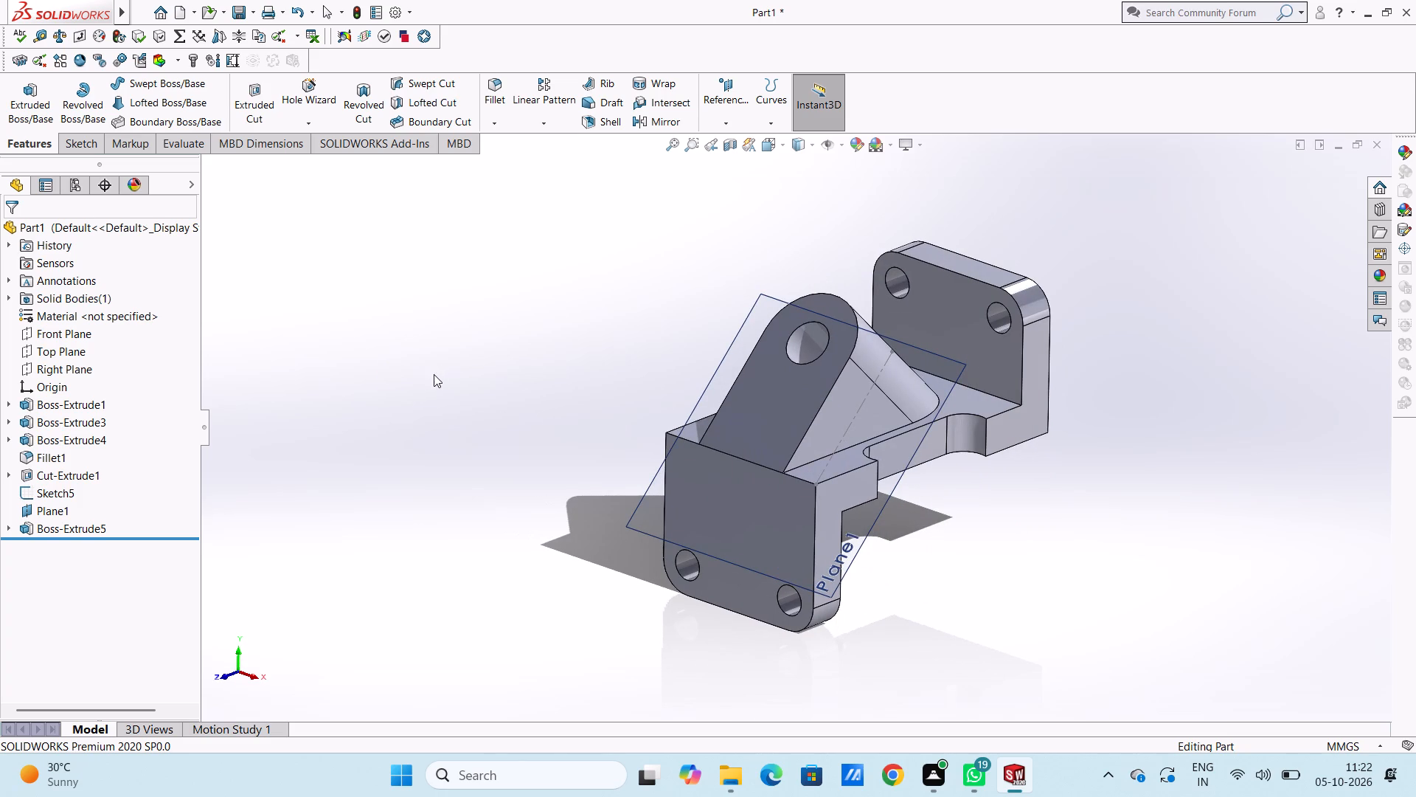
pyautogui.click(52, 513)
pyautogui.click(83, 491)
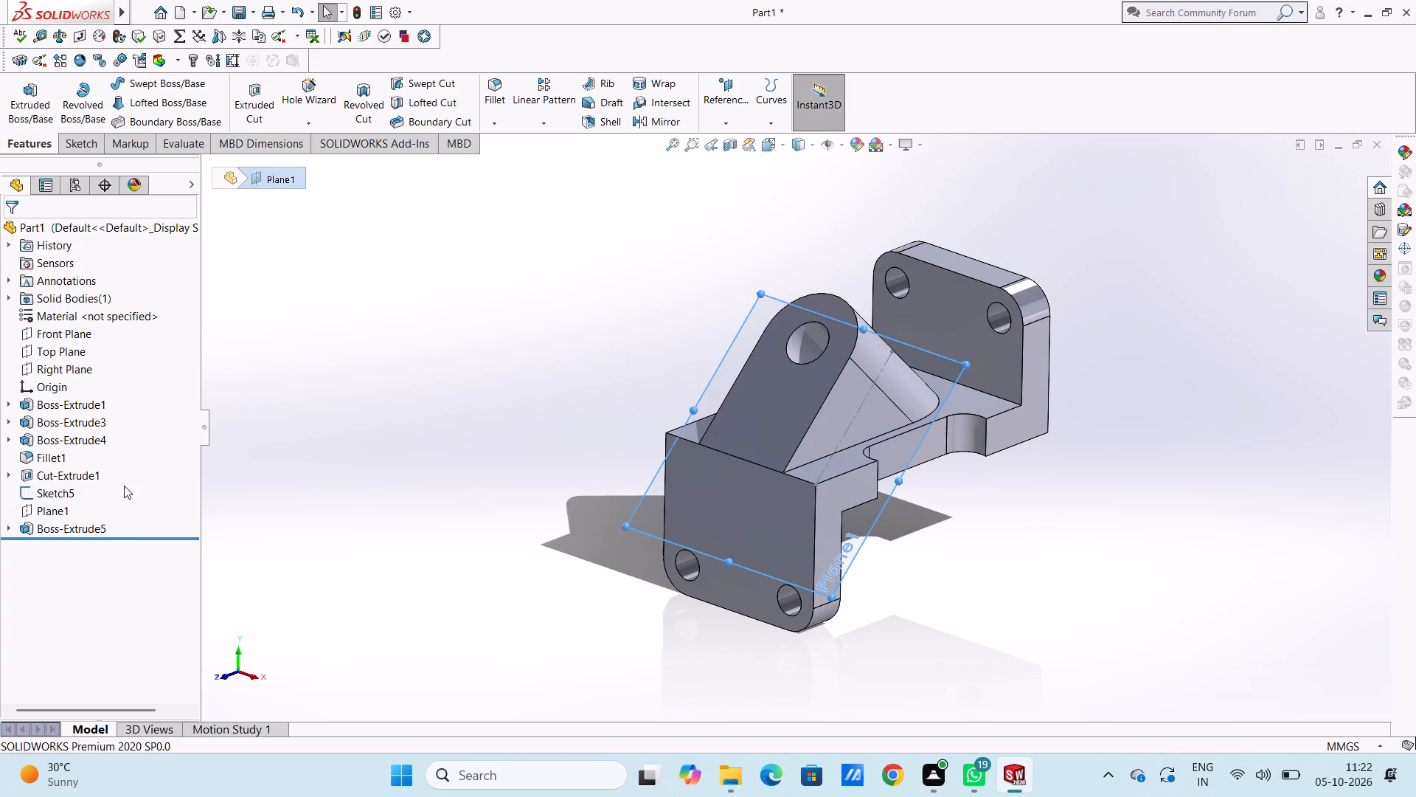
pyautogui.moveTo(426, 405); pyautogui.dragTo(357, 362, button='middle')
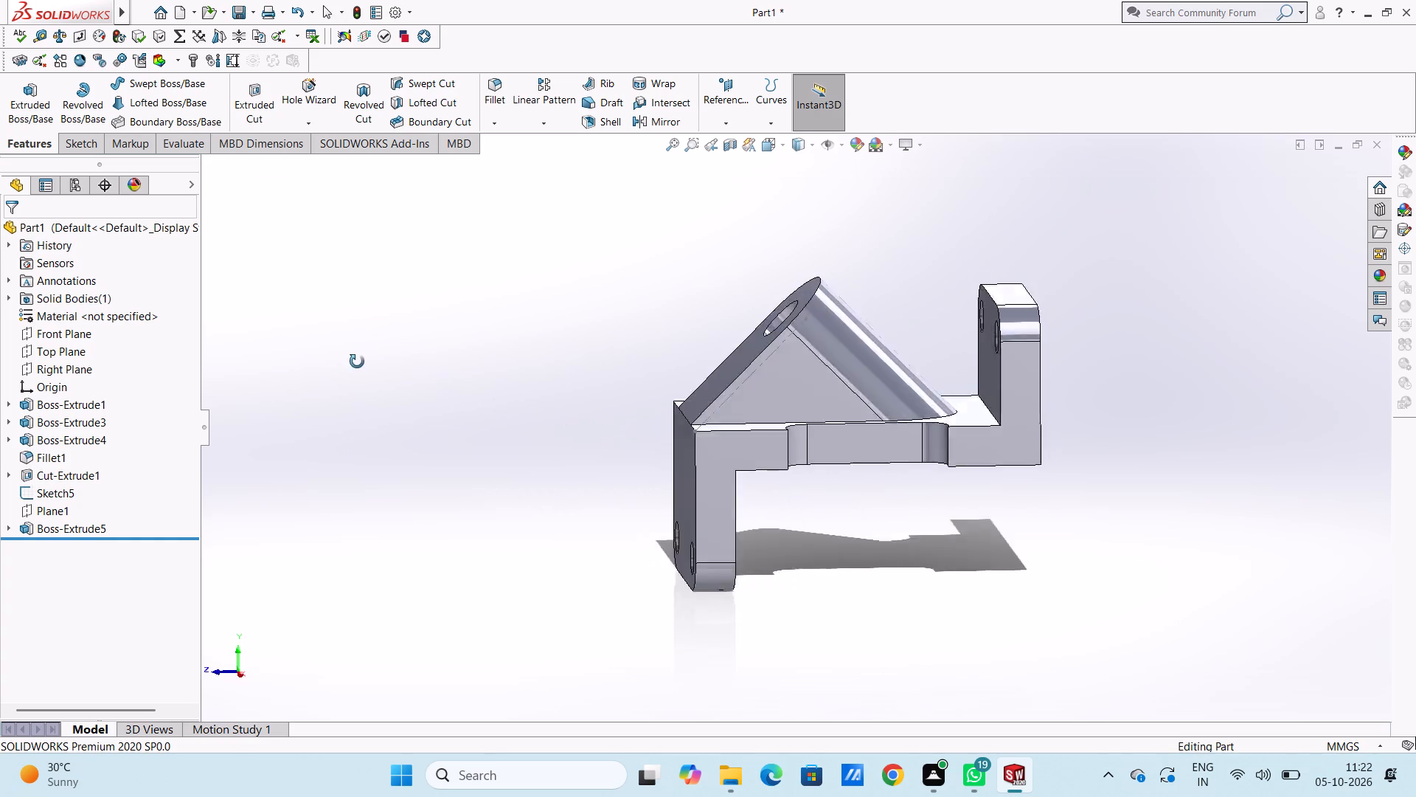
pyautogui.moveTo(357, 362); pyautogui.dragTo(388, 396, button='middle')
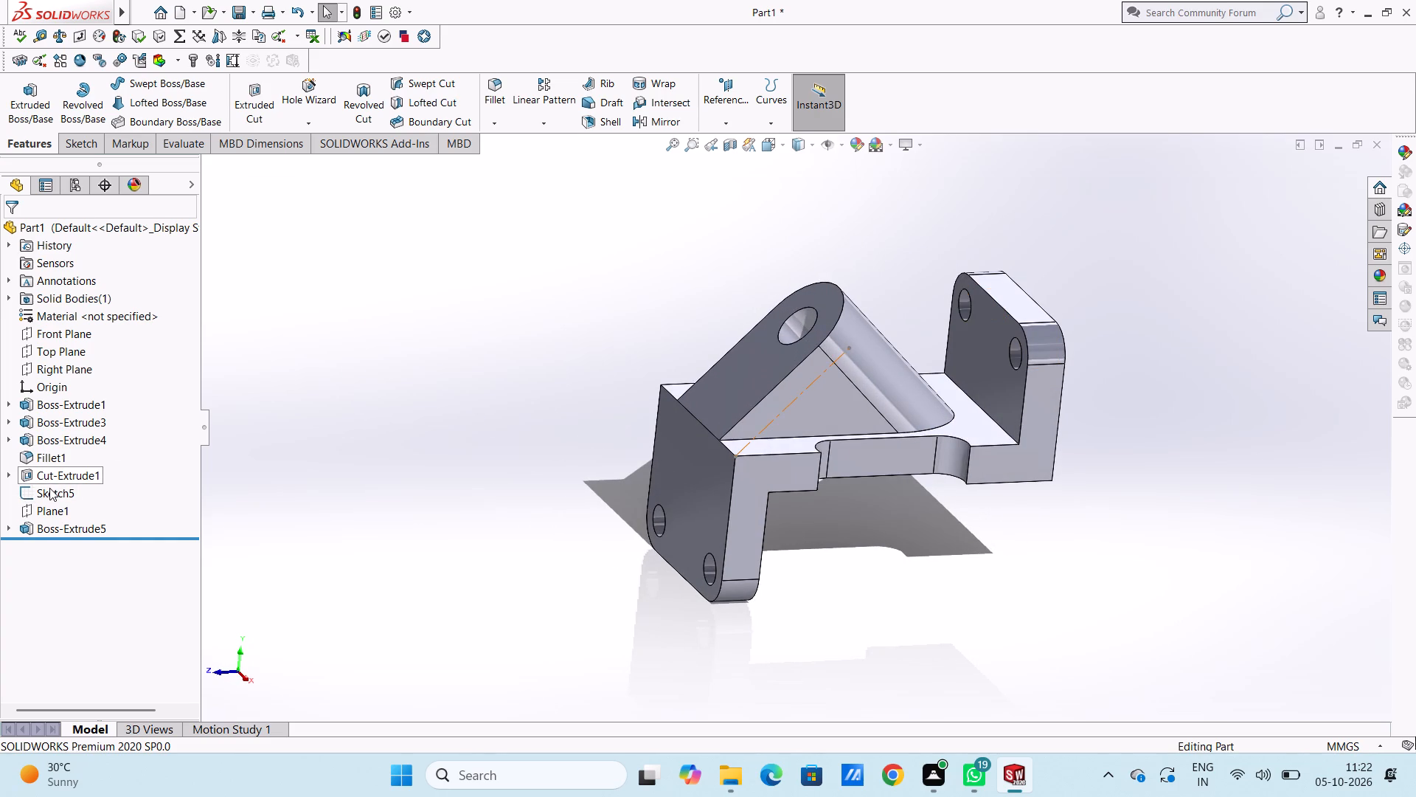
pyautogui.click(49, 488)
pyautogui.click(60, 463)
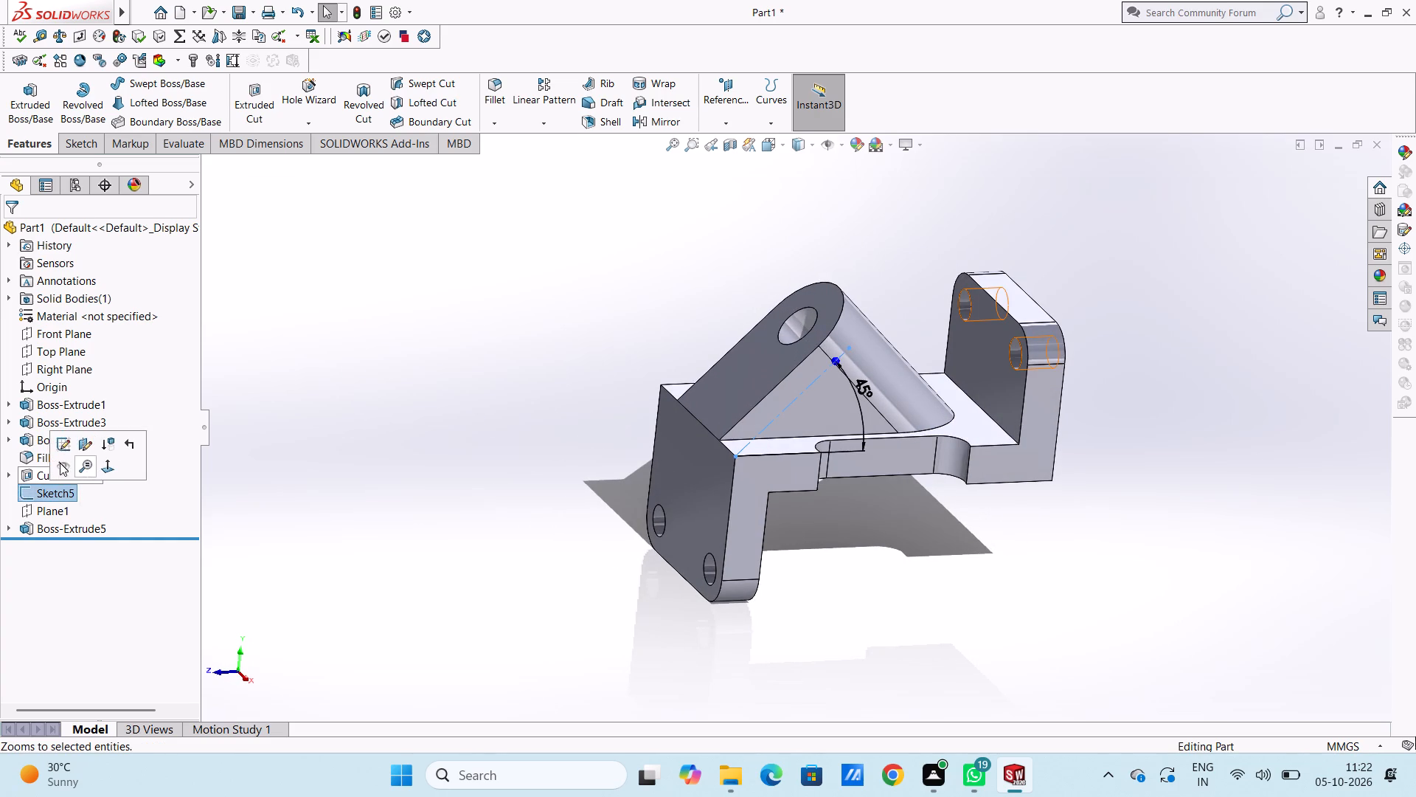
pyautogui.click(304, 446)
# Examine the bracket and its new angled boss from several directions, including the front view.
pyautogui.moveTo(317, 407); pyautogui.dragTo(426, 447, button='middle')
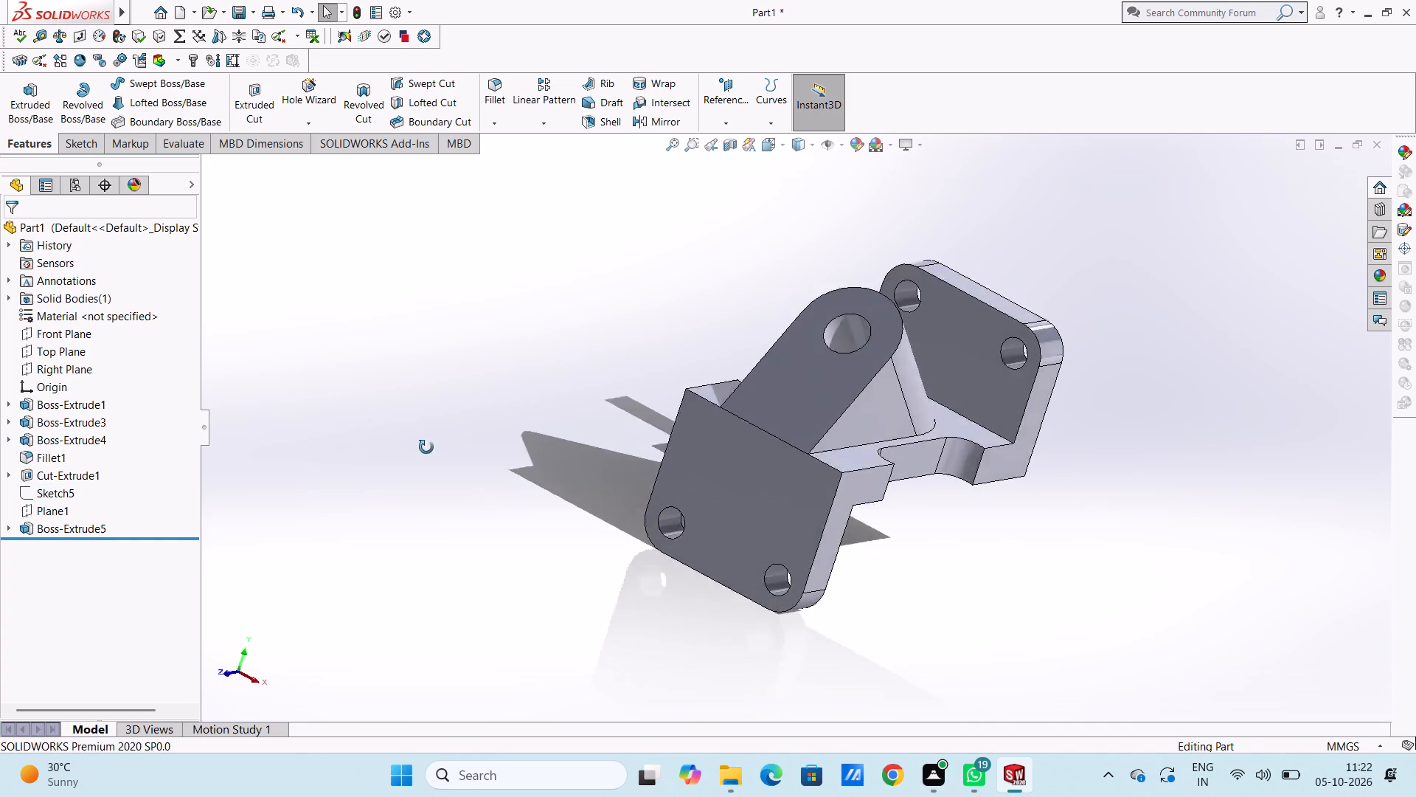
pyautogui.moveTo(426, 447); pyautogui.dragTo(454, 589, button='middle')
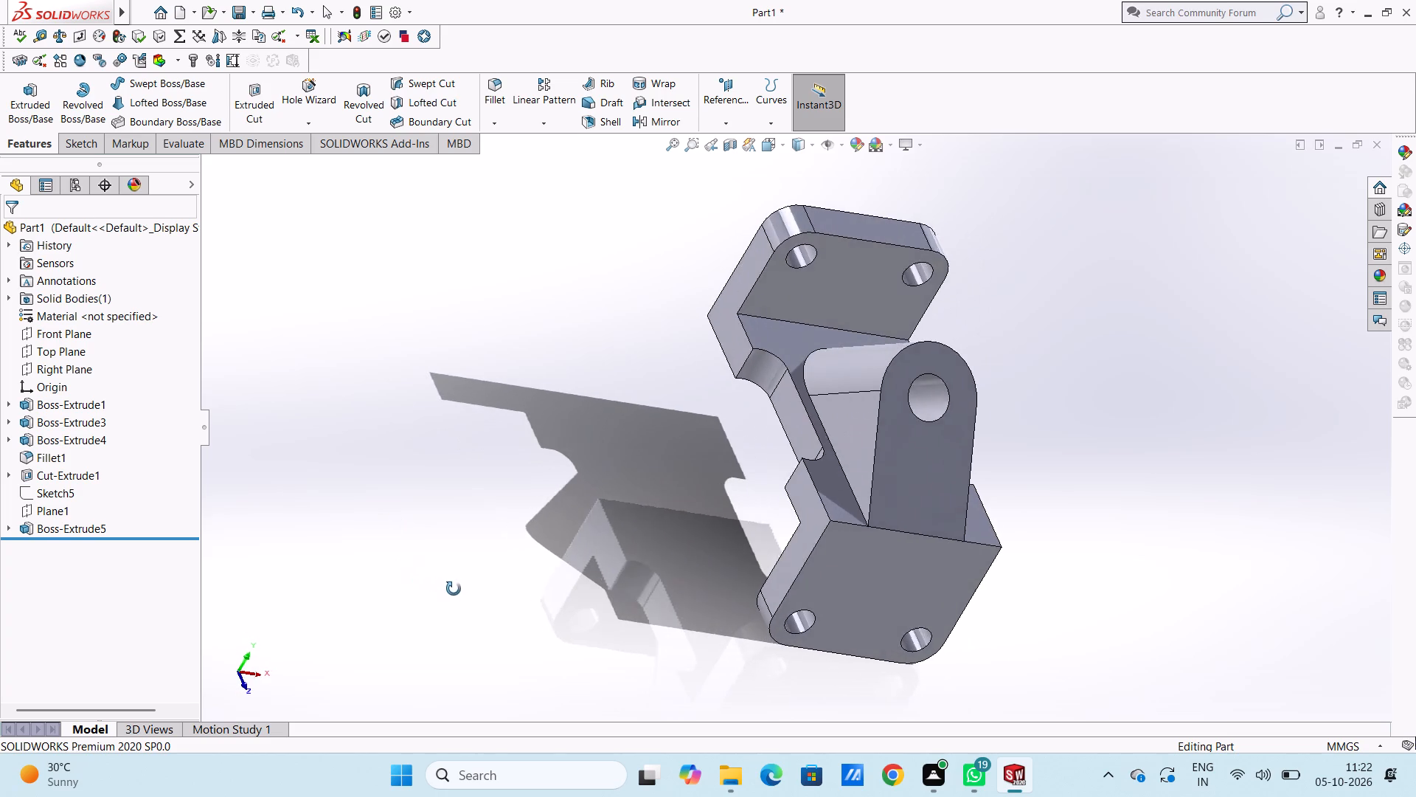
pyautogui.moveTo(454, 589); pyautogui.dragTo(417, 583, button='middle')
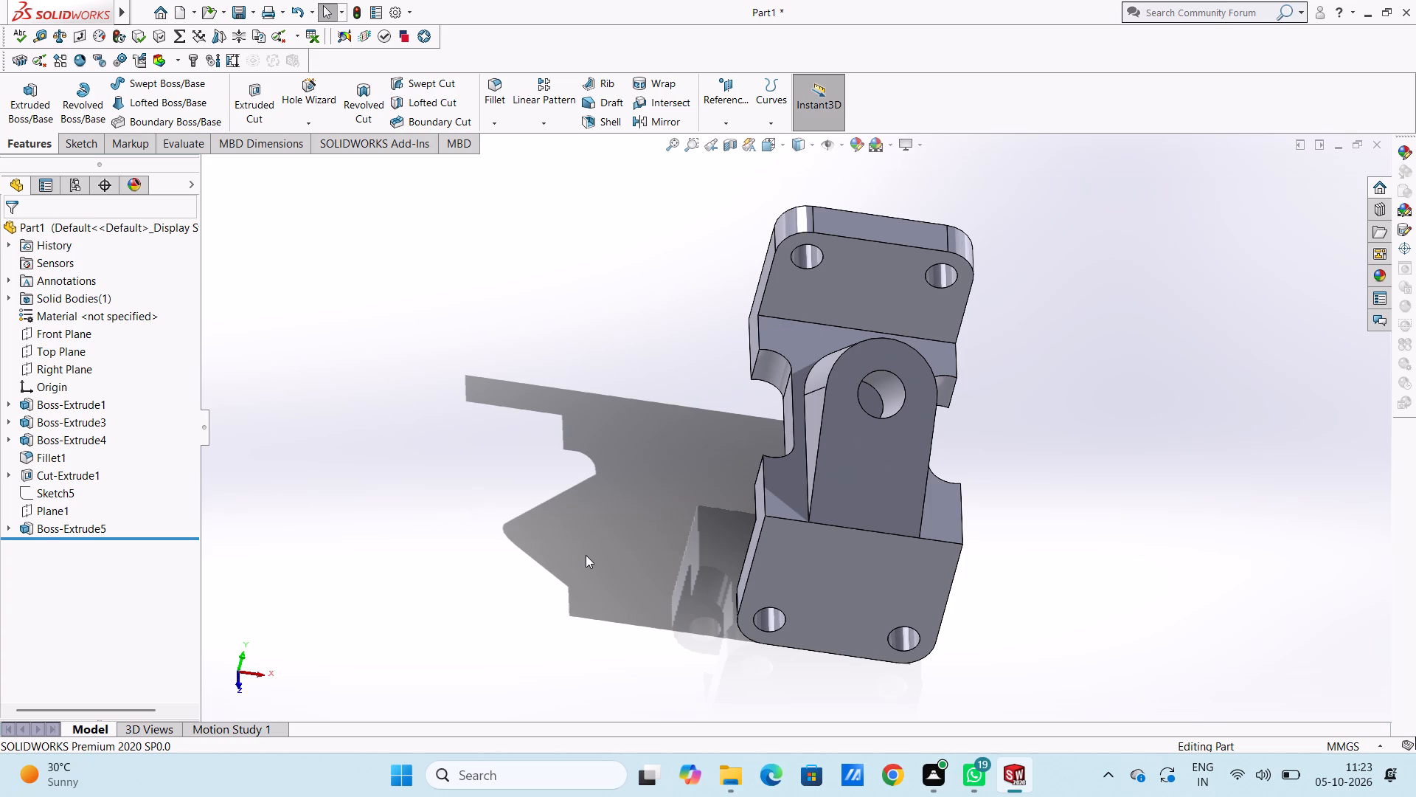
pyautogui.scroll(-1, 586, 555)
pyautogui.moveTo(586, 555); pyautogui.dragTo(524, 483, button='middle')
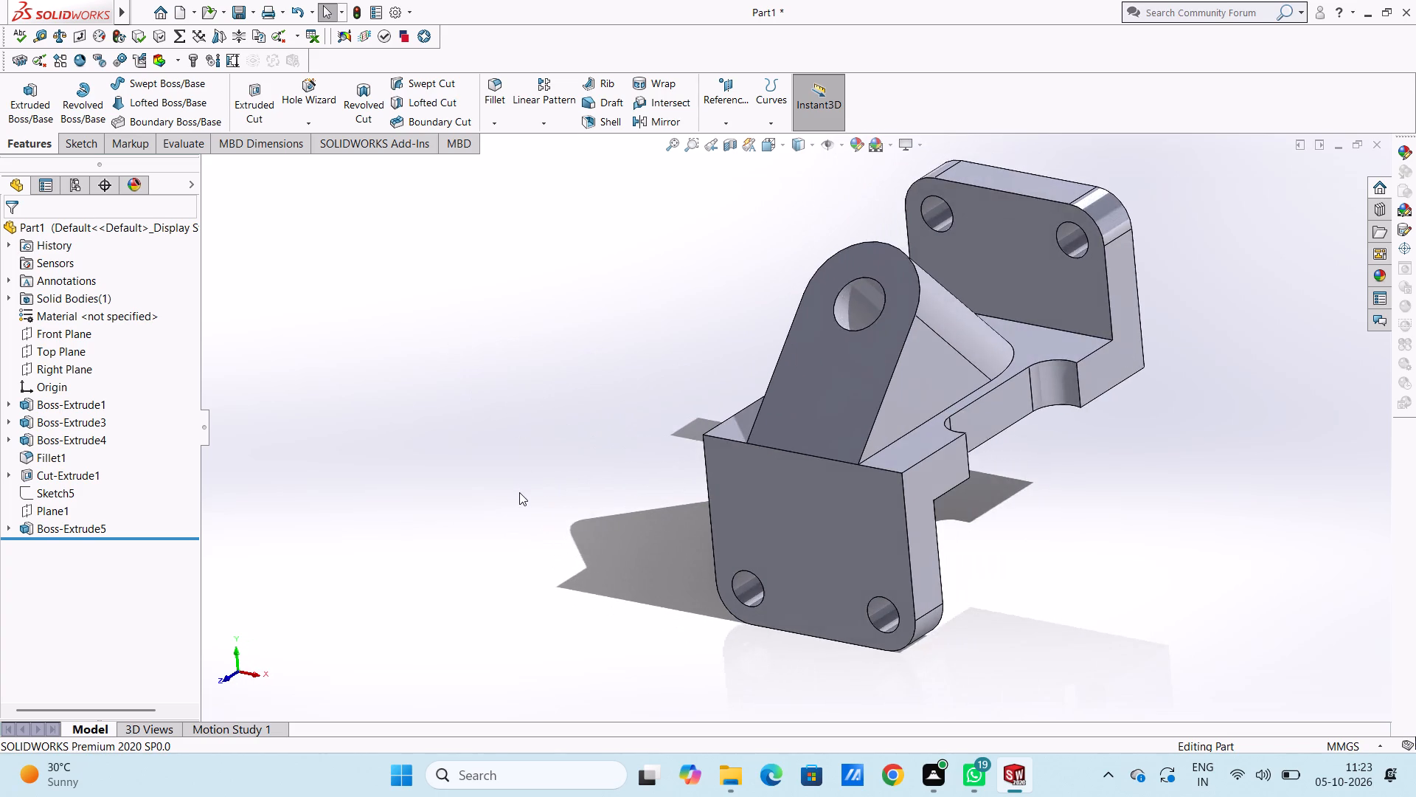
pyautogui.scroll(2, 519, 492)
pyautogui.scroll(2, 563, 441)
pyautogui.moveTo(570, 444); pyautogui.dragTo(725, 447, button='middle')
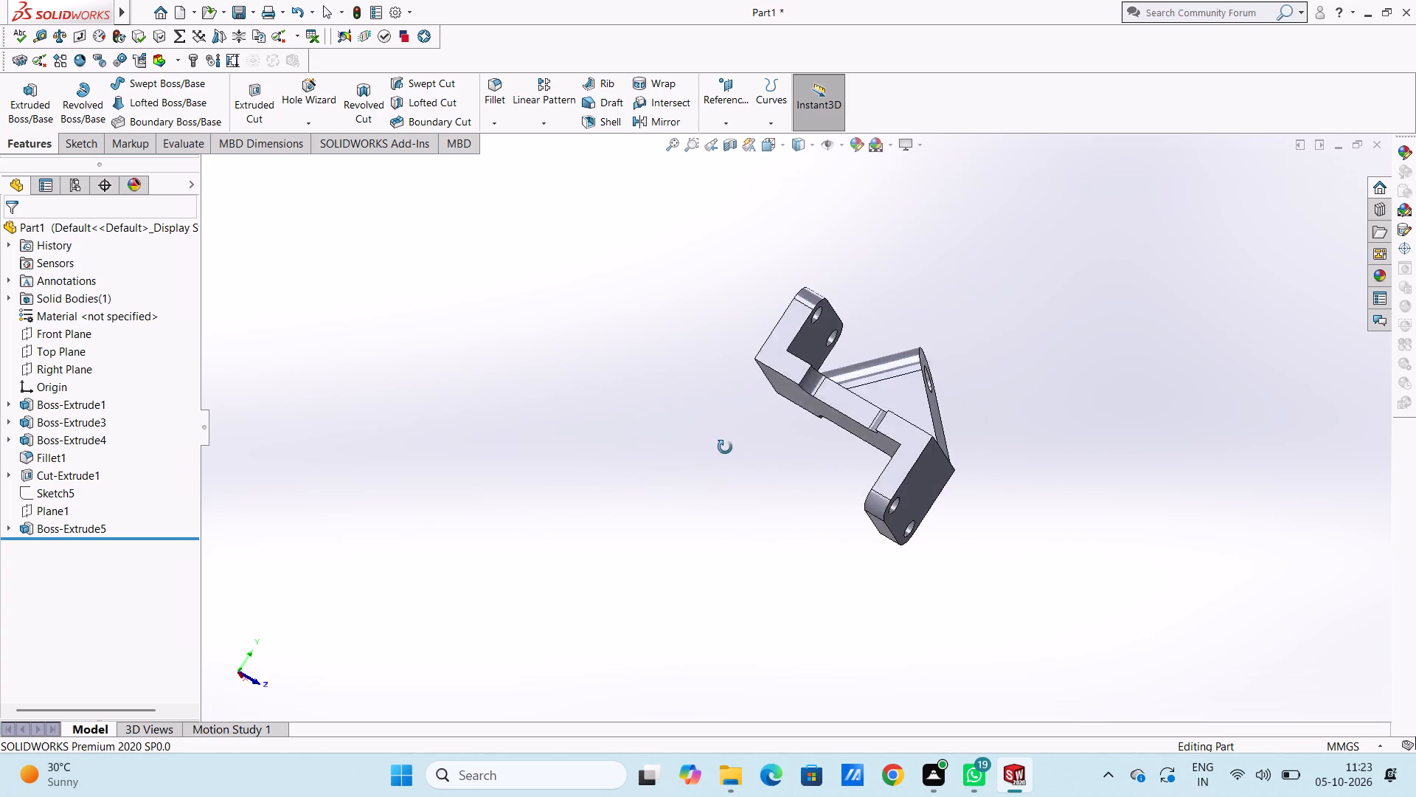
pyautogui.moveTo(725, 447); pyautogui.dragTo(585, 337, button='middle')
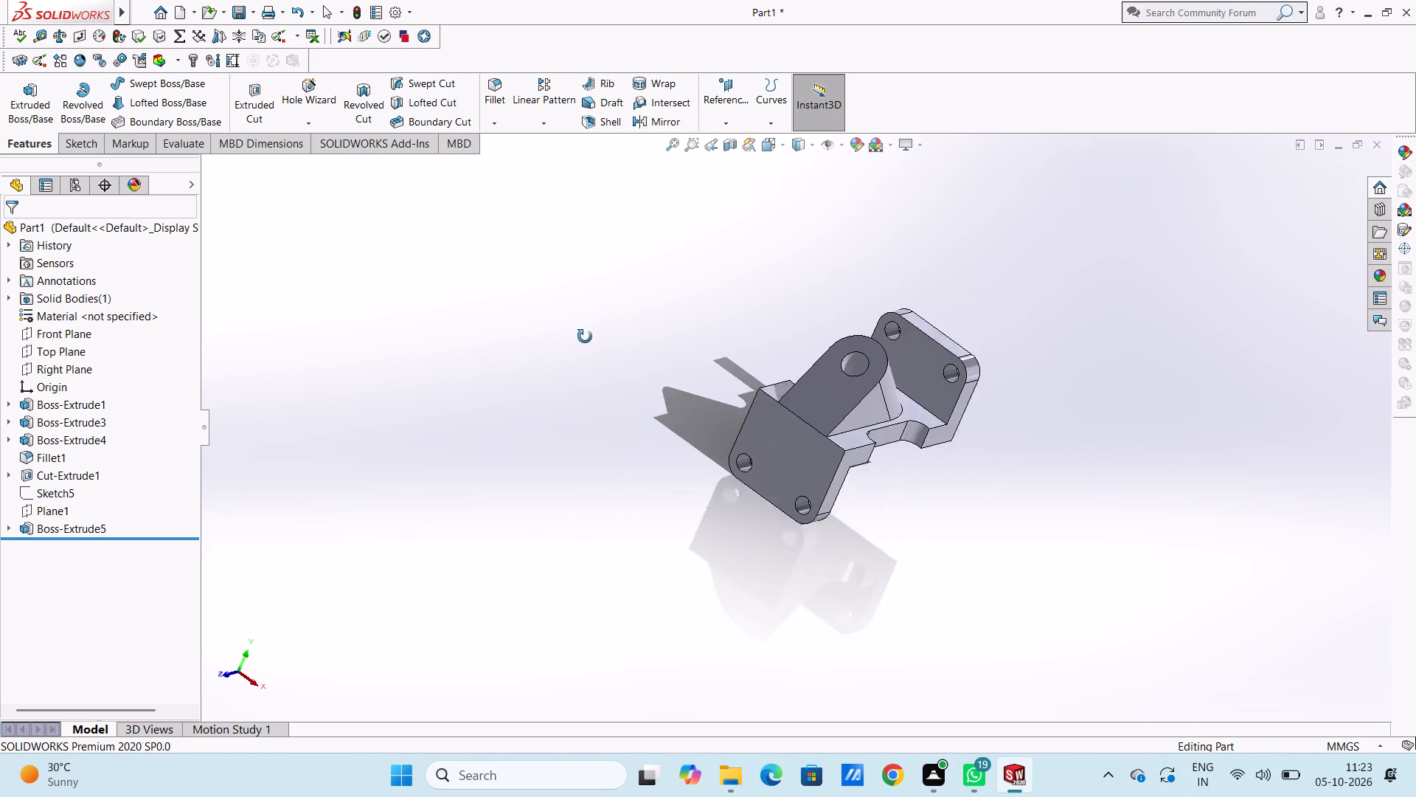
pyautogui.moveTo(585, 337); pyautogui.dragTo(536, 314, button='middle')
pyautogui.moveTo(697, 487); pyautogui.dragTo(624, 393, button='middle')
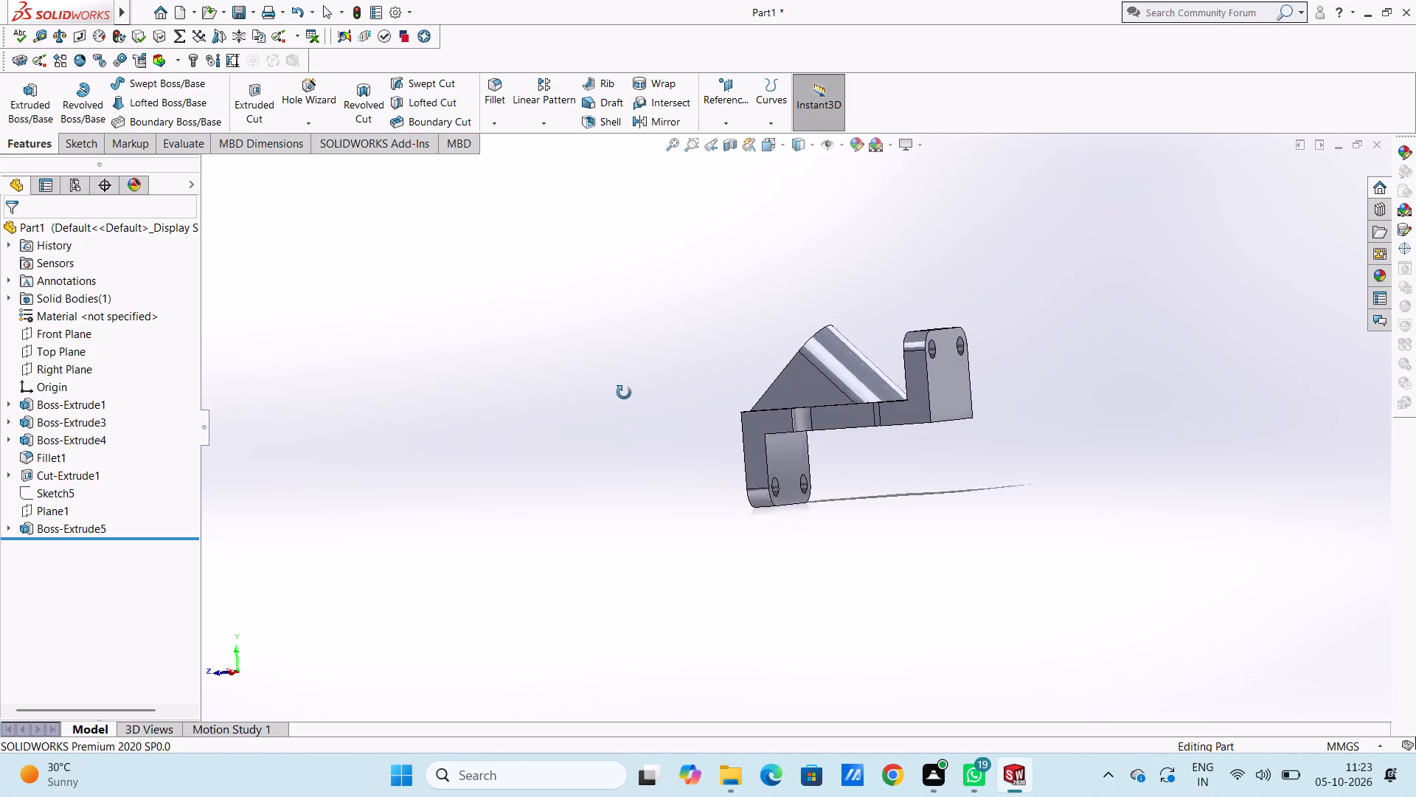
pyautogui.moveTo(624, 393); pyautogui.dragTo(892, 609, button='middle')
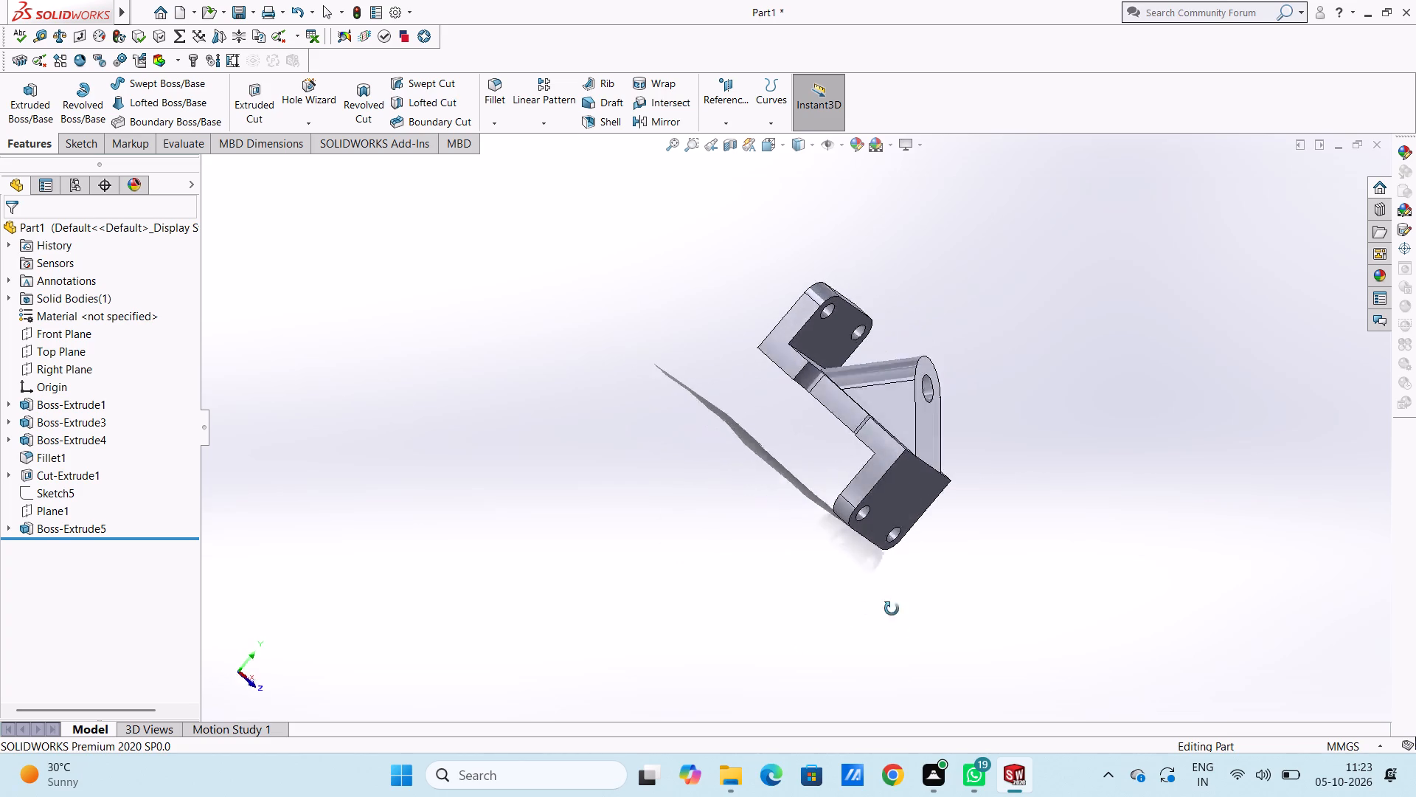
pyautogui.moveTo(892, 609); pyautogui.dragTo(784, 603, button='middle')
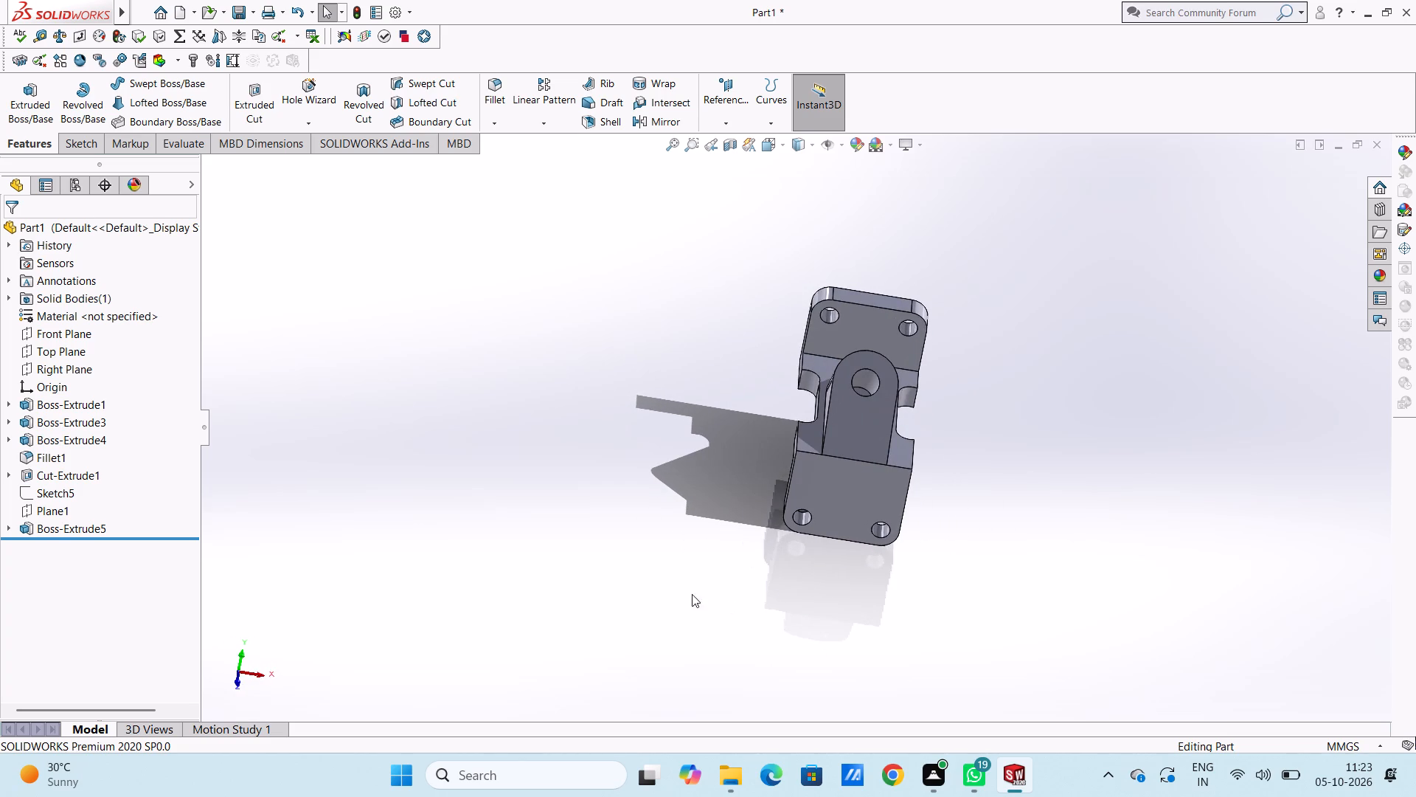
pyautogui.hotkey('ctrl', '1')
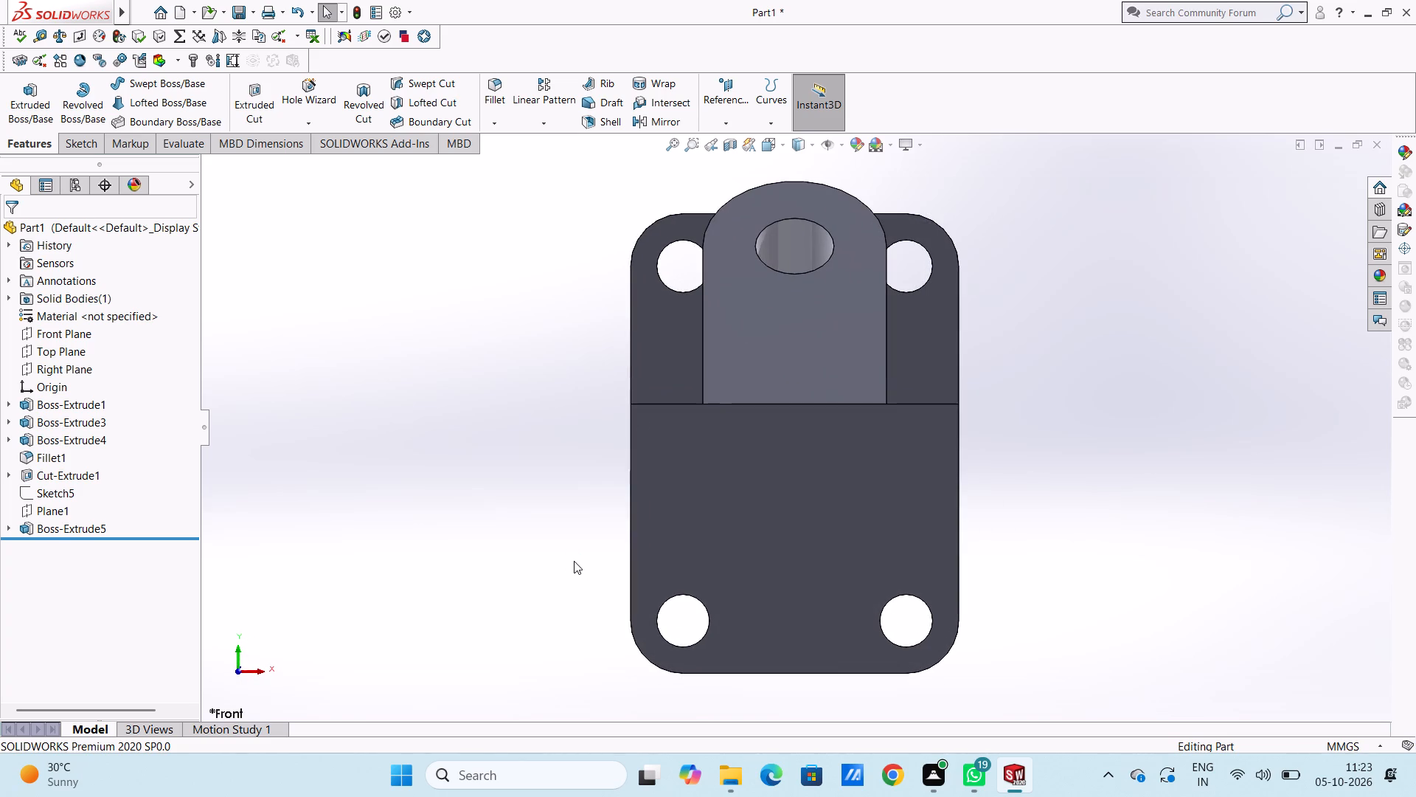
pyautogui.scroll(3, 574, 561)
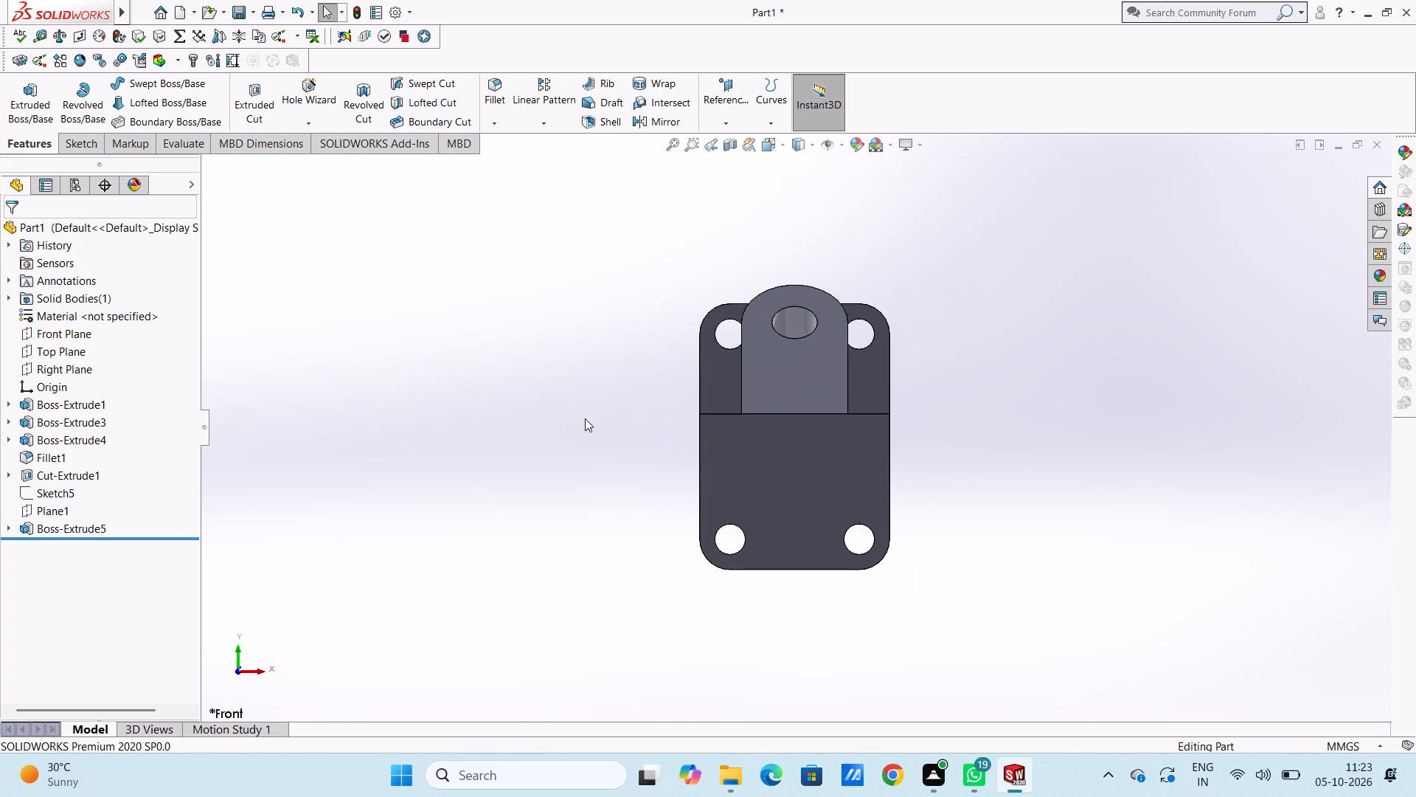
# On the boss's inclined front face, sketch a 120 mm line from the arc's top to the bottom edge's midpoint.
pyautogui.moveTo(584, 418); pyautogui.dragTo(573, 562, button='middle')
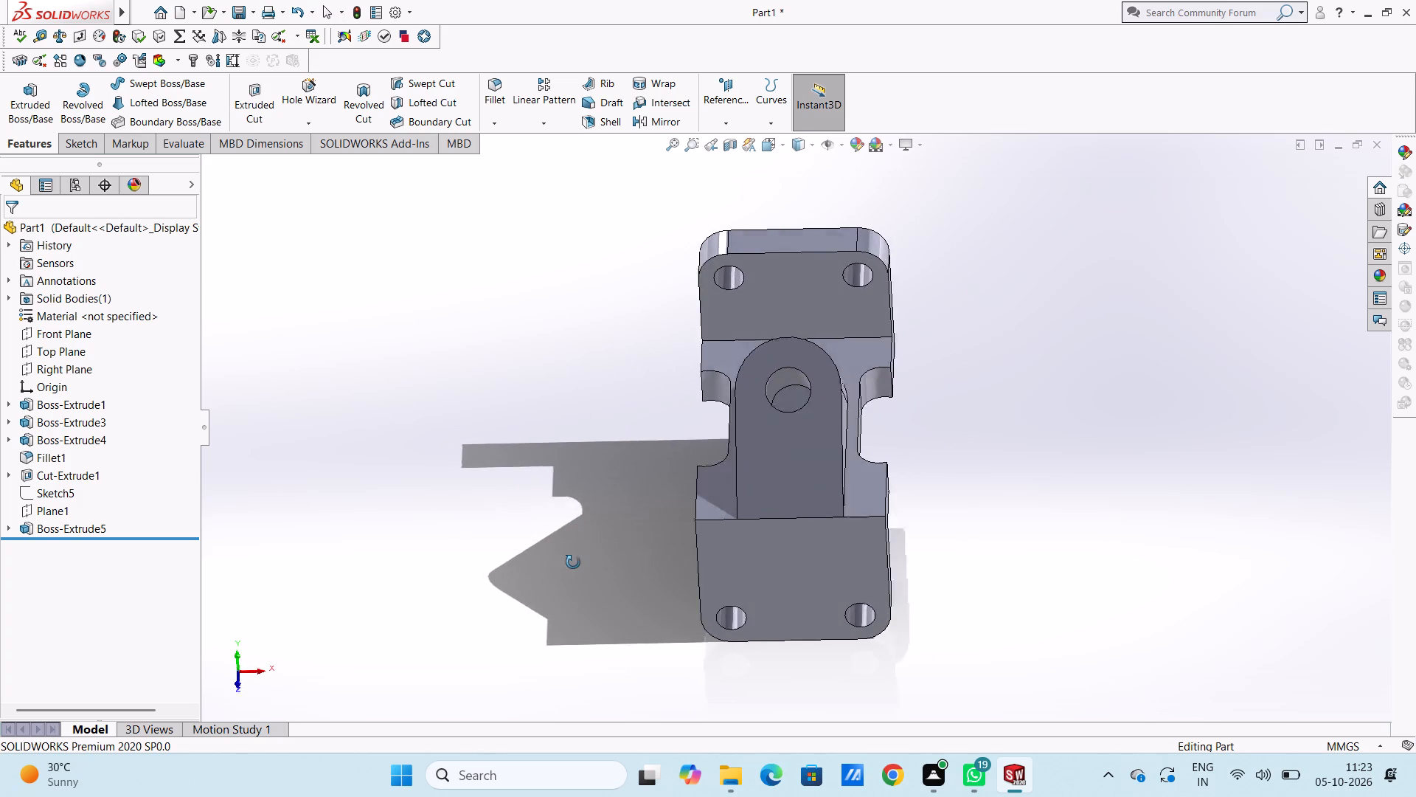
pyautogui.moveTo(573, 562); pyautogui.dragTo(584, 573, button='middle')
pyautogui.scroll(-1, 584, 573)
pyautogui.click(853, 469)
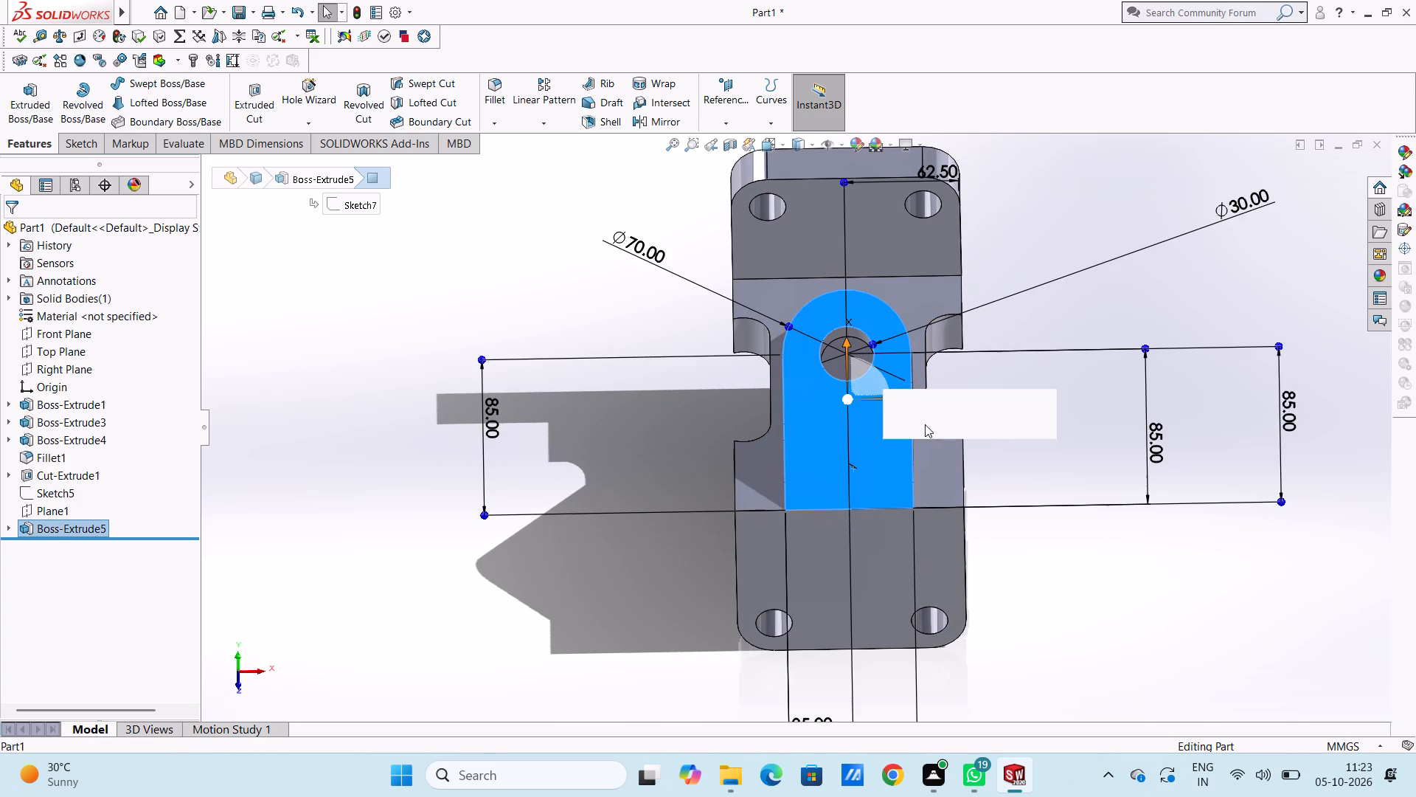
pyautogui.click(920, 429)
pyautogui.click(621, 437)
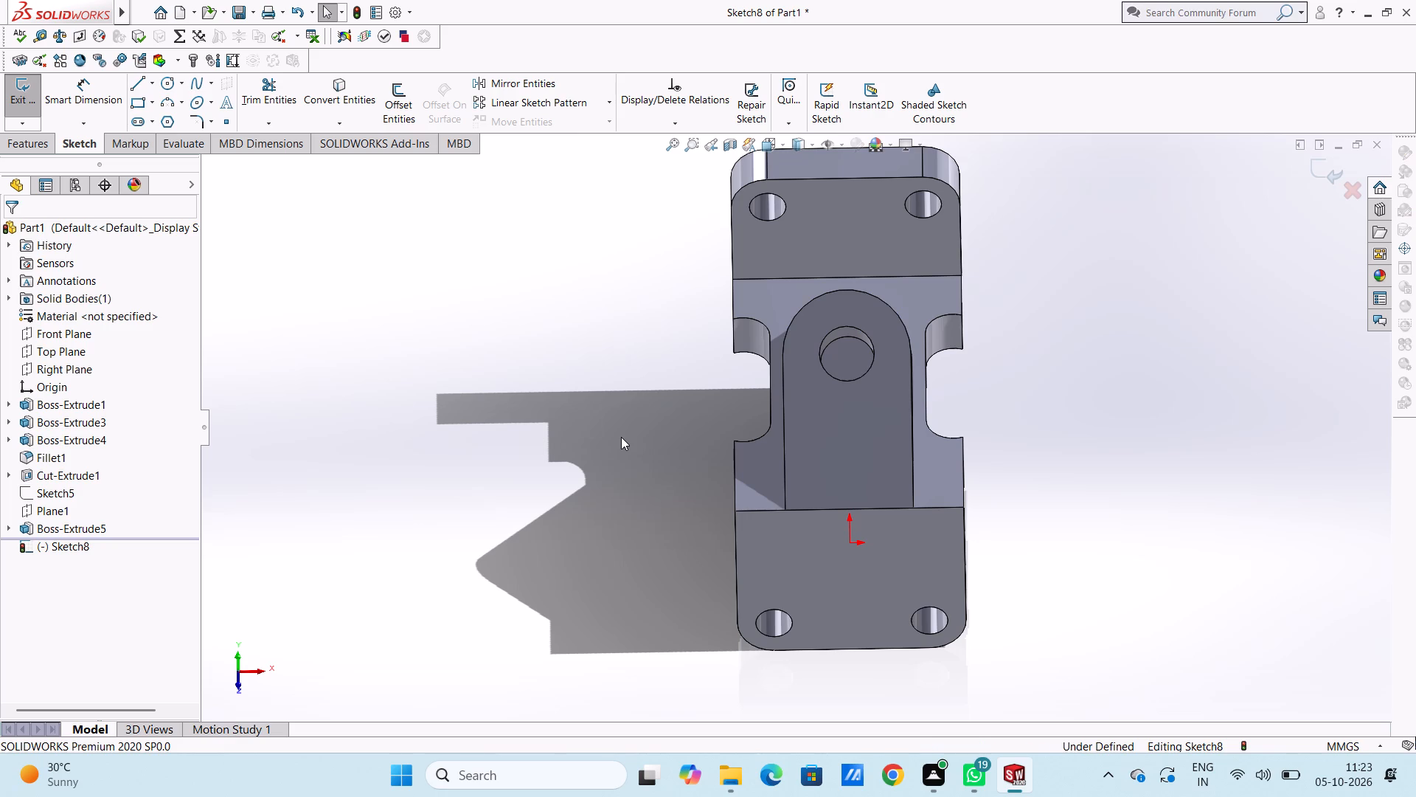
pyautogui.click(133, 84)
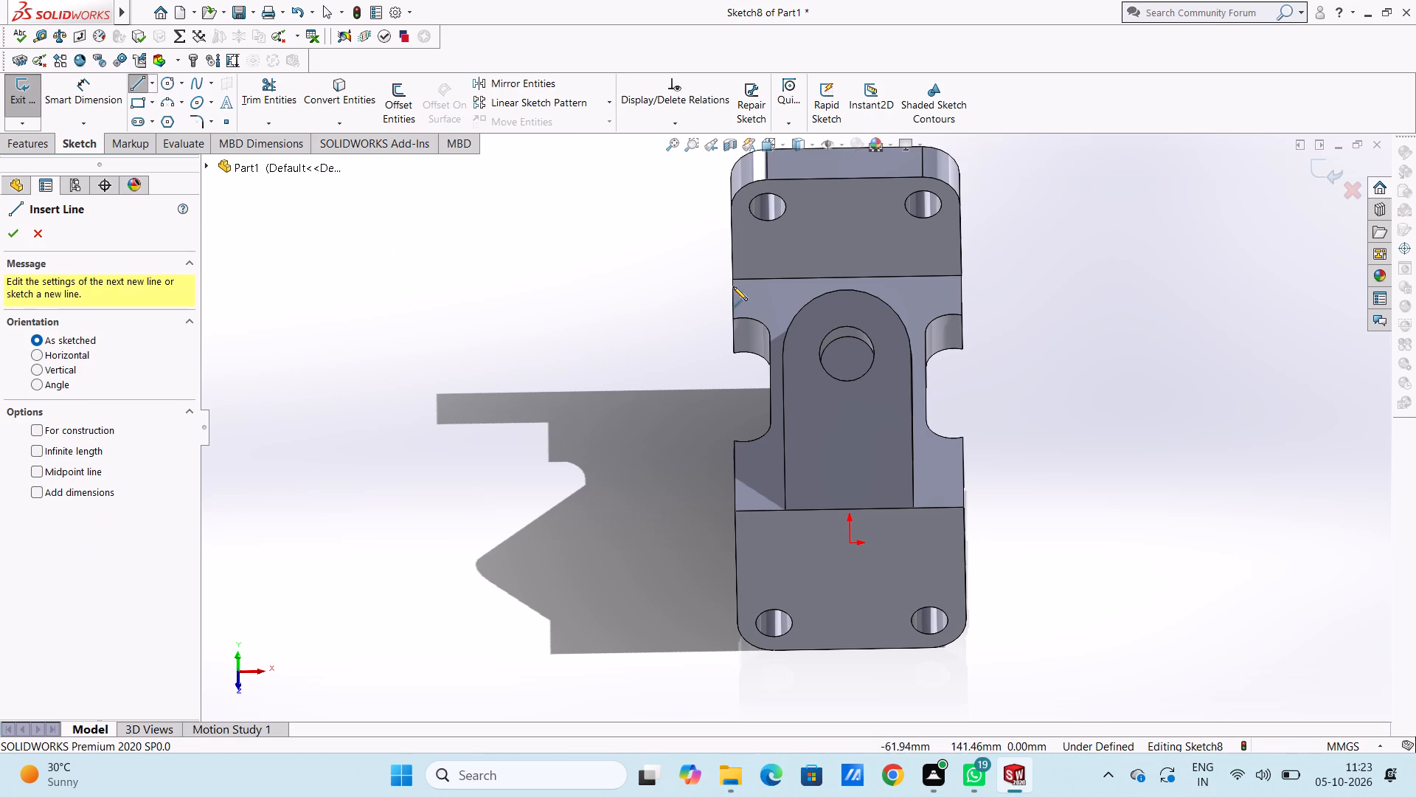
pyautogui.click(845, 291)
pyautogui.click(849, 512)
pyautogui.press('Escape')
pyautogui.press('Escape')
pyautogui.press('Escape')
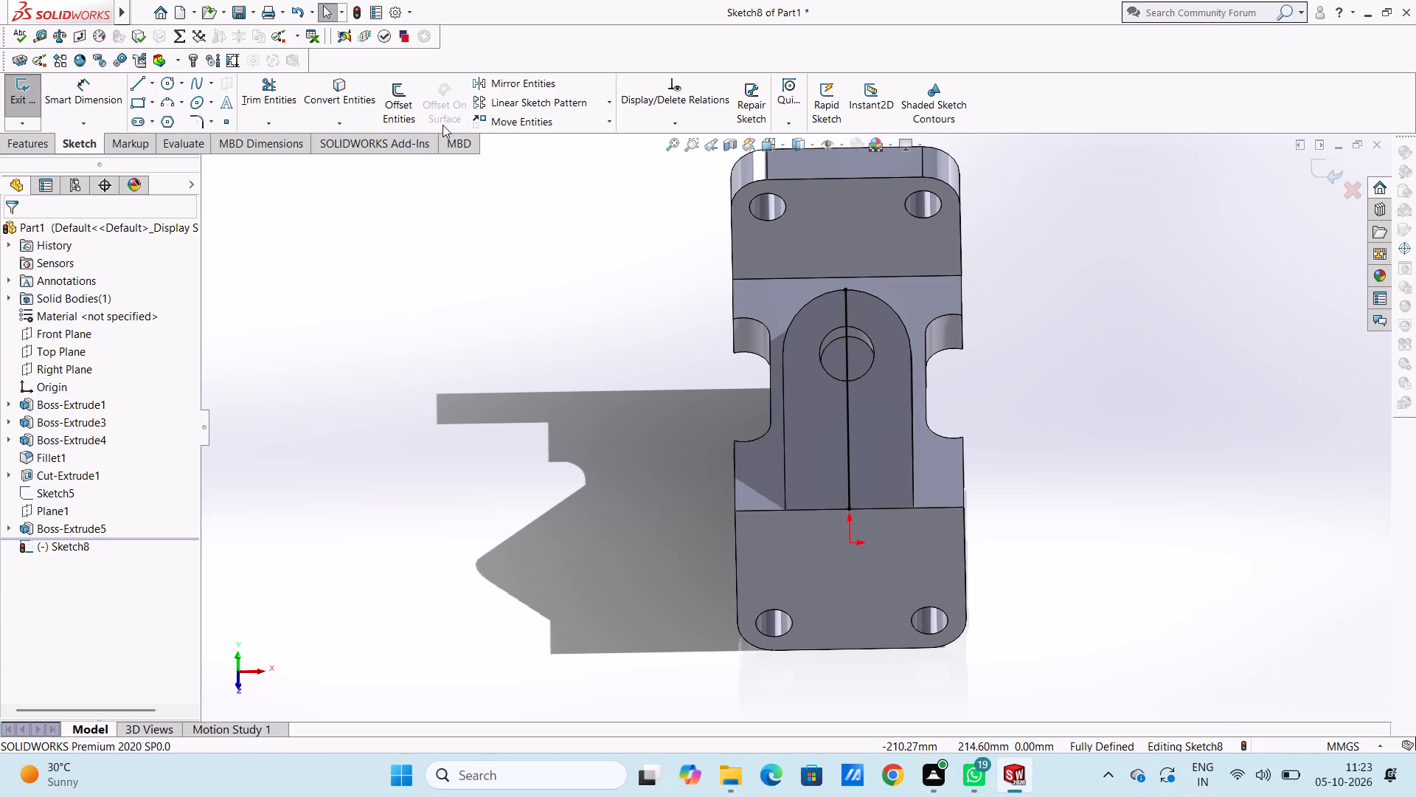
# Offset the 120 mm centre line by 7 mm in both directions, with dimensions added.
pyautogui.click(392, 103)
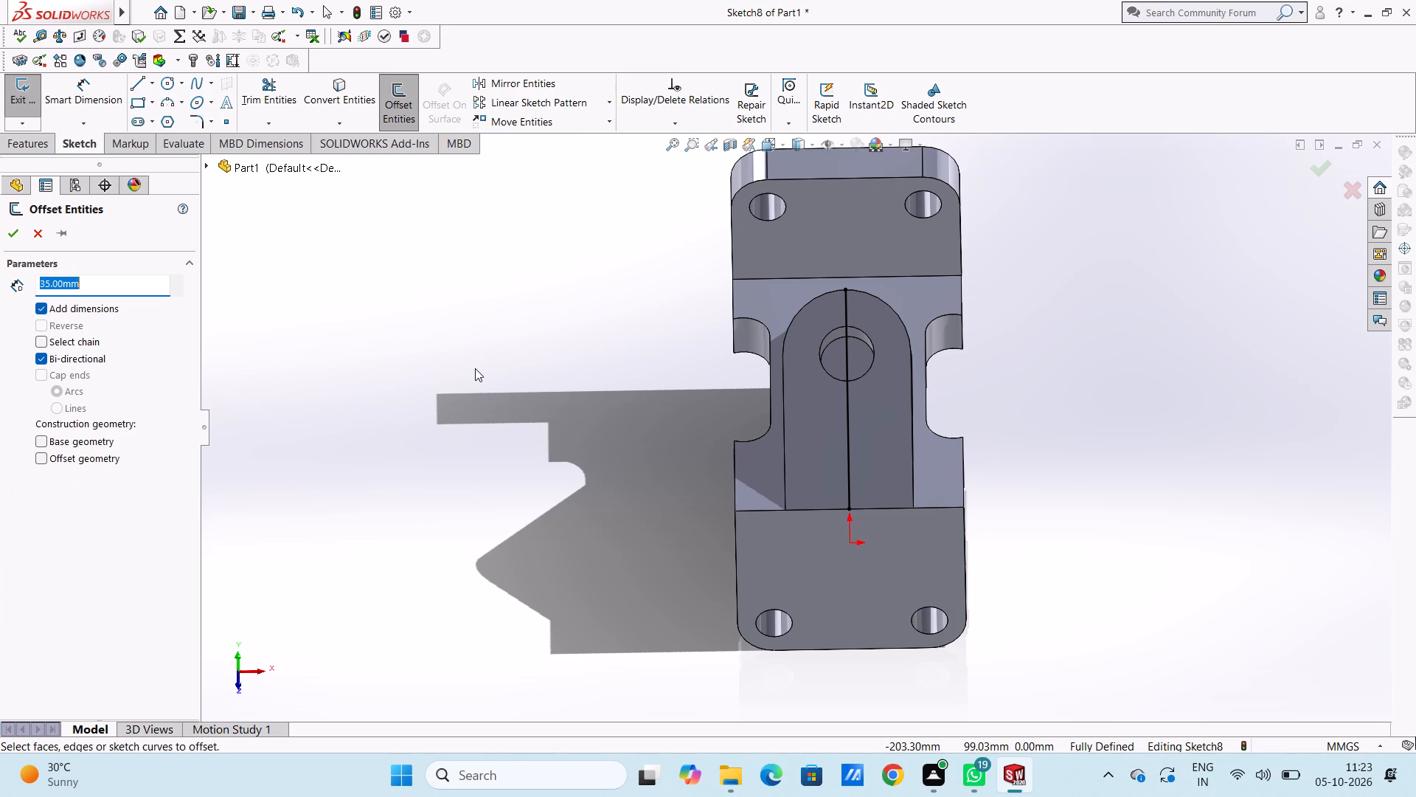
pyautogui.press('7')
pyautogui.press('Return')
pyautogui.click(847, 438)
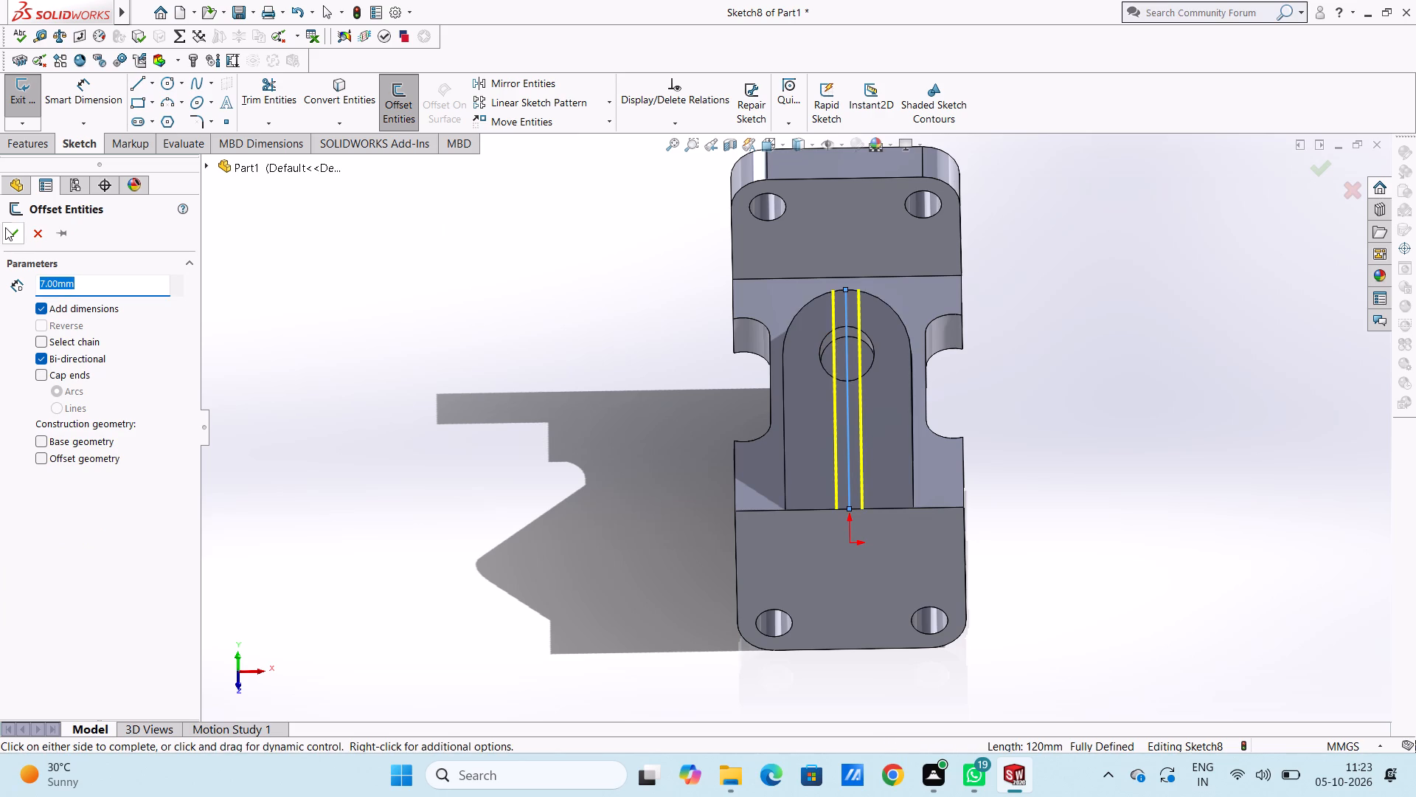
pyautogui.click(7, 227)
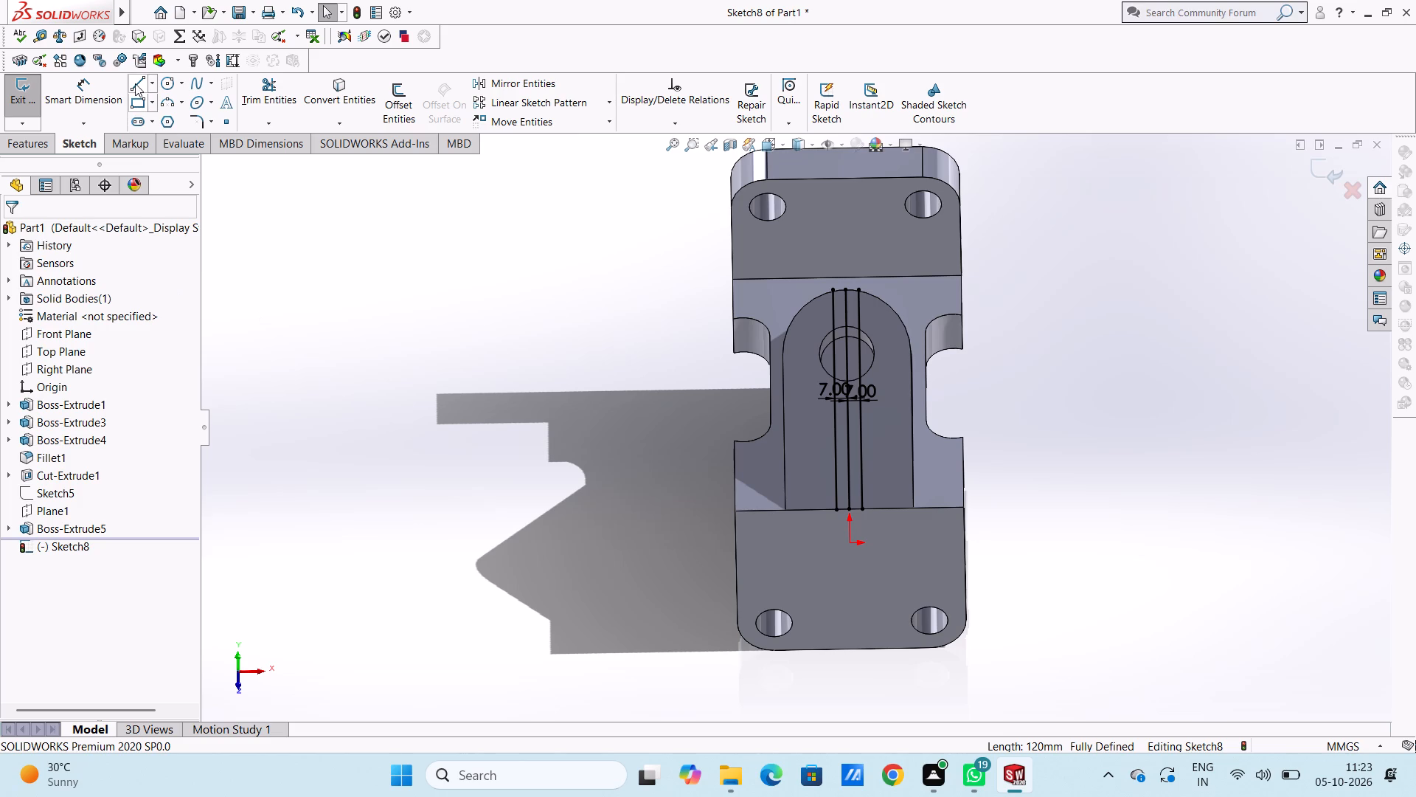
# Join the two offset lines with horizontal lines across their top and bottom ends, forming a 14 mm wide rectangle.
pyautogui.click(135, 83)
pyautogui.click(833, 289)
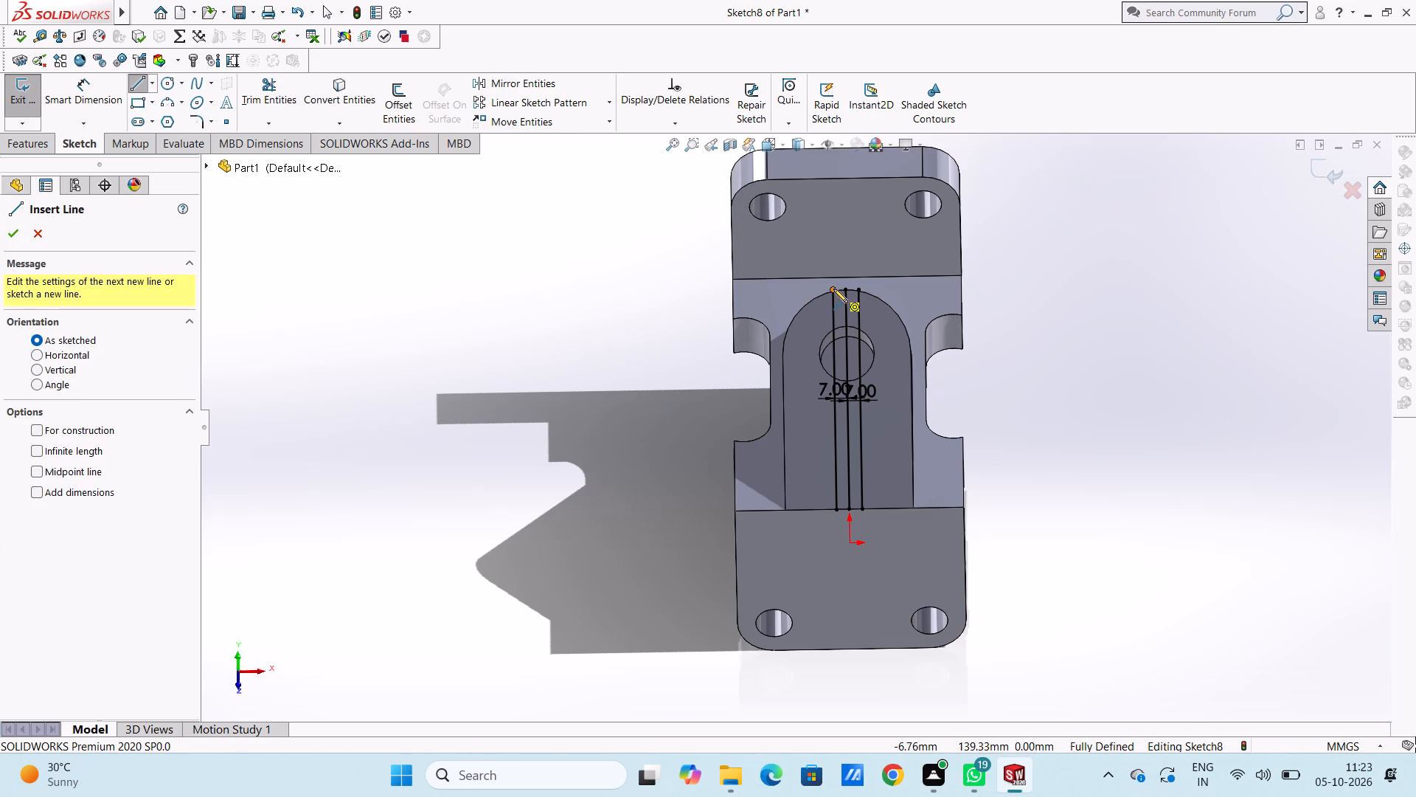
pyautogui.click(860, 288)
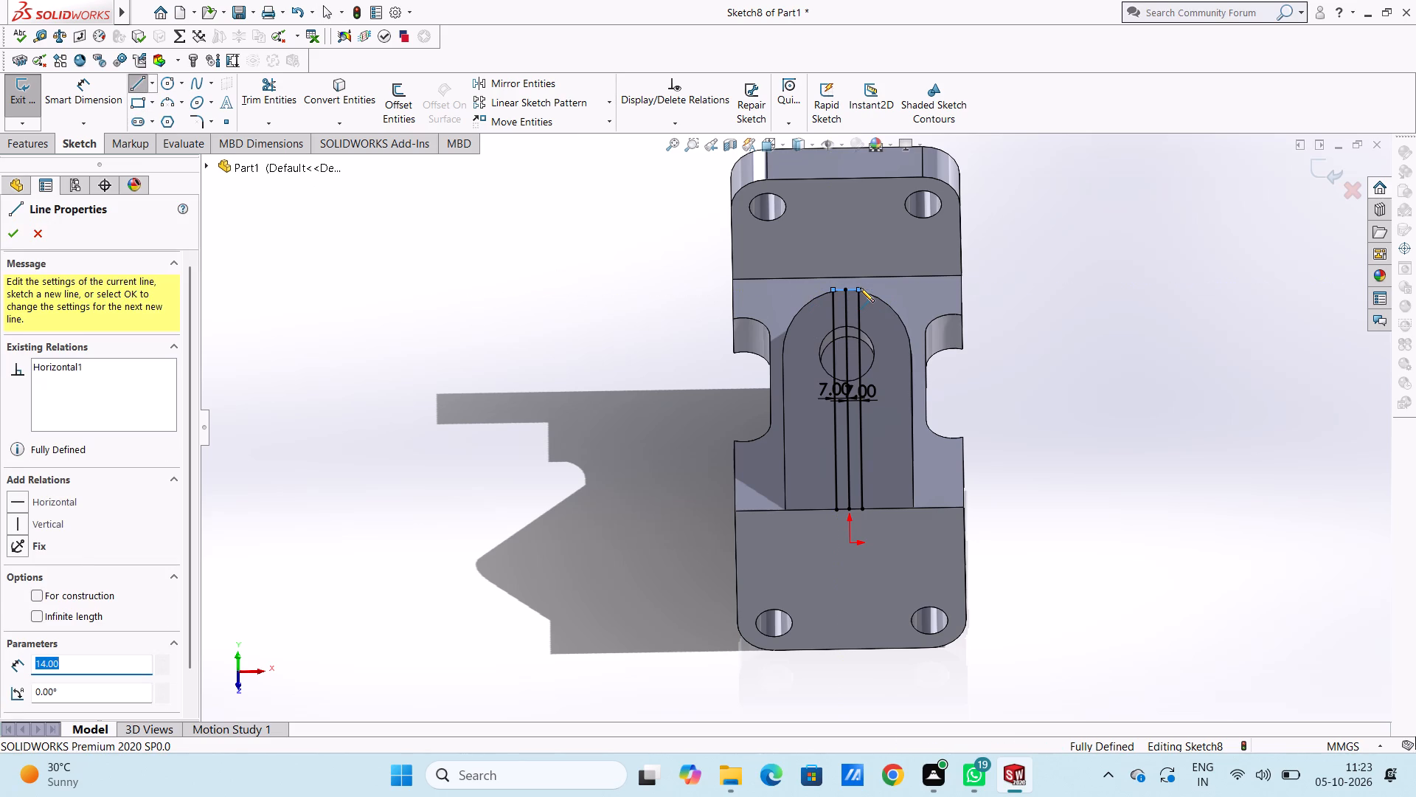
pyautogui.press('Escape')
pyautogui.press('Escape')
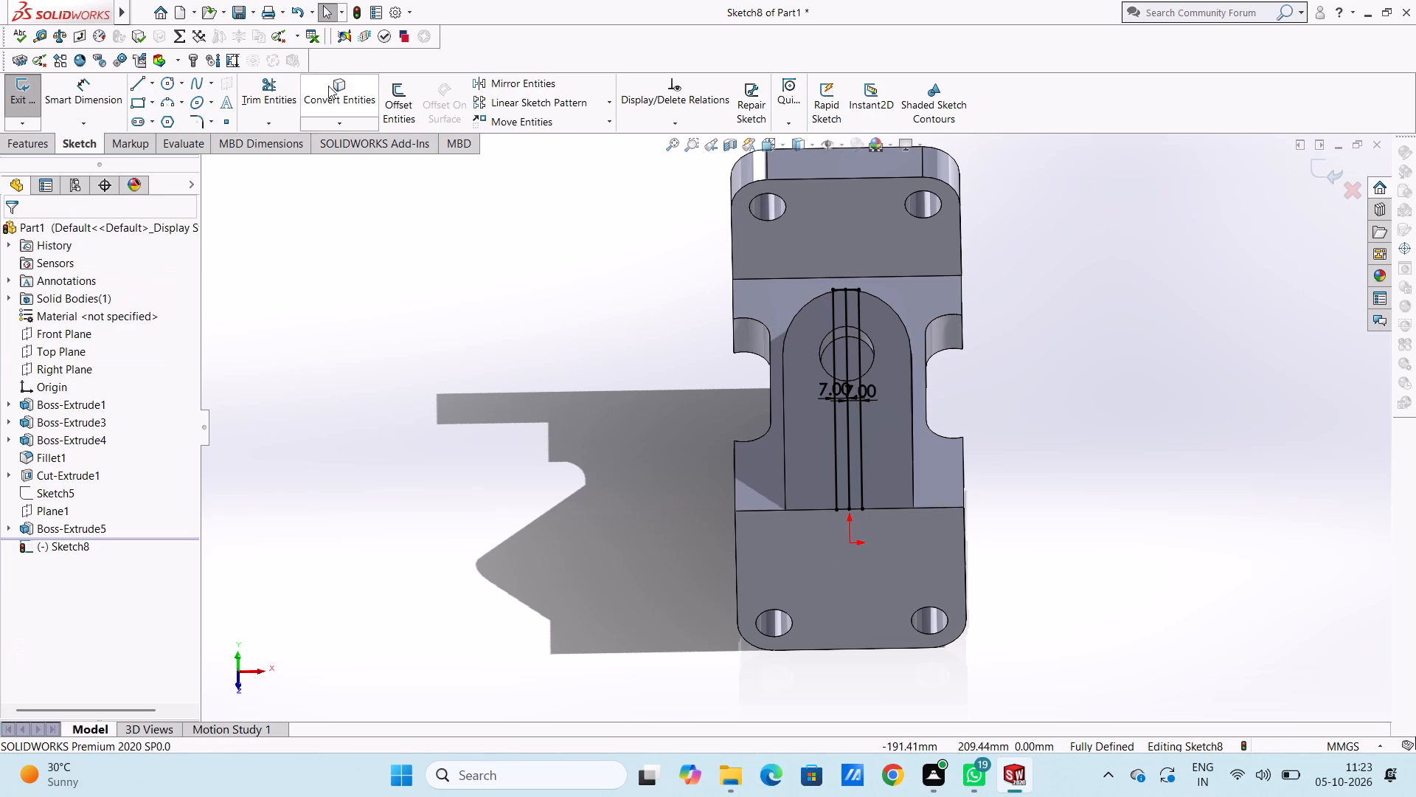
pyautogui.click(133, 84)
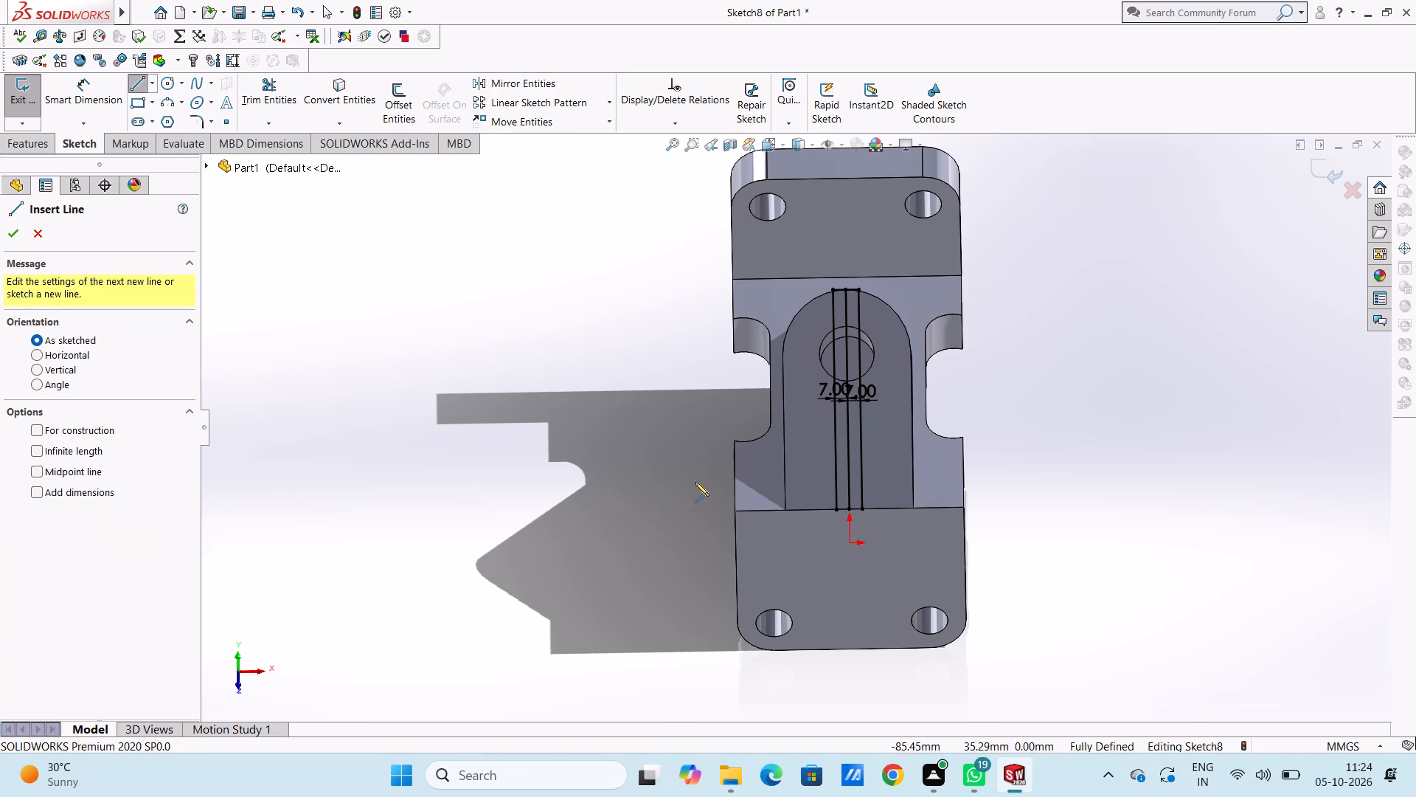
pyautogui.click(835, 511)
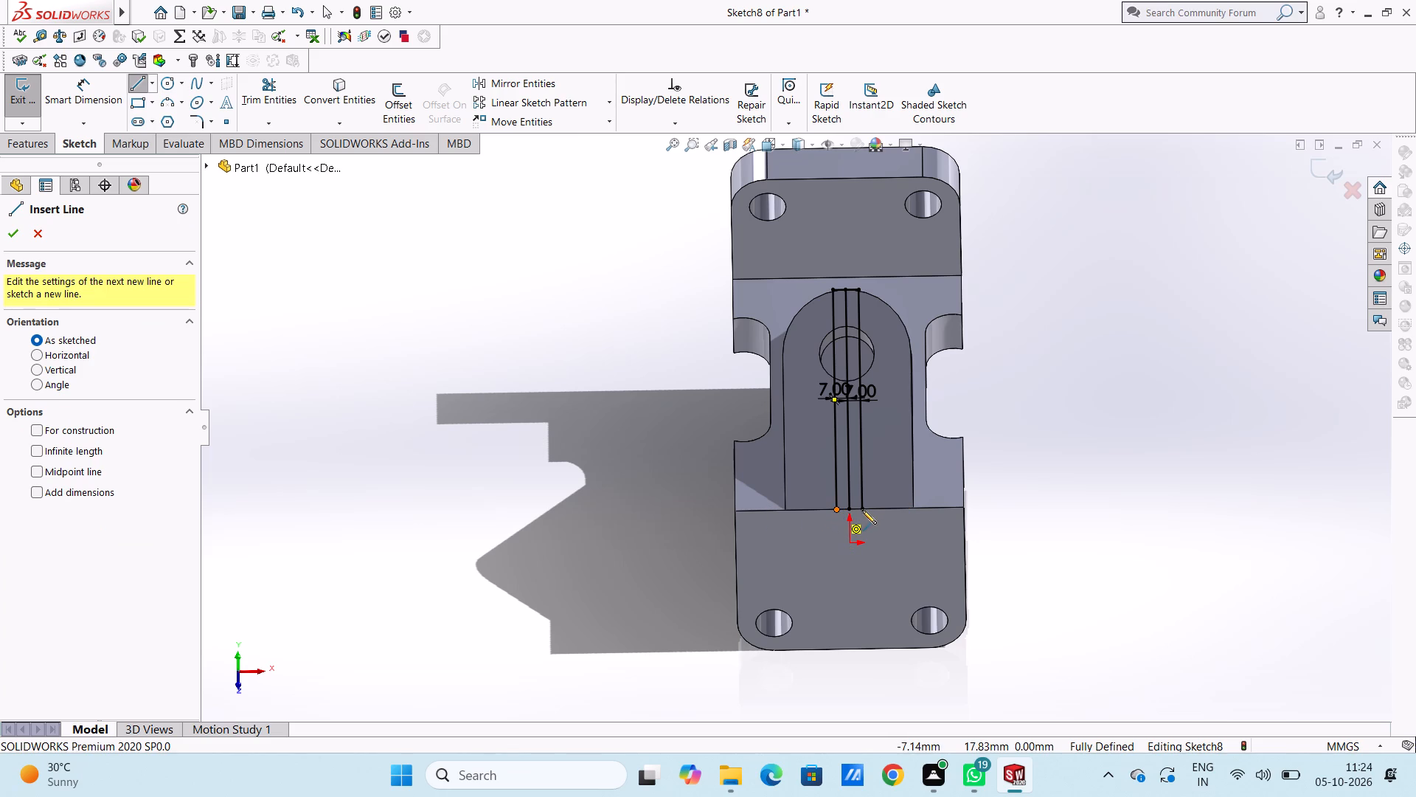
pyautogui.click(865, 510)
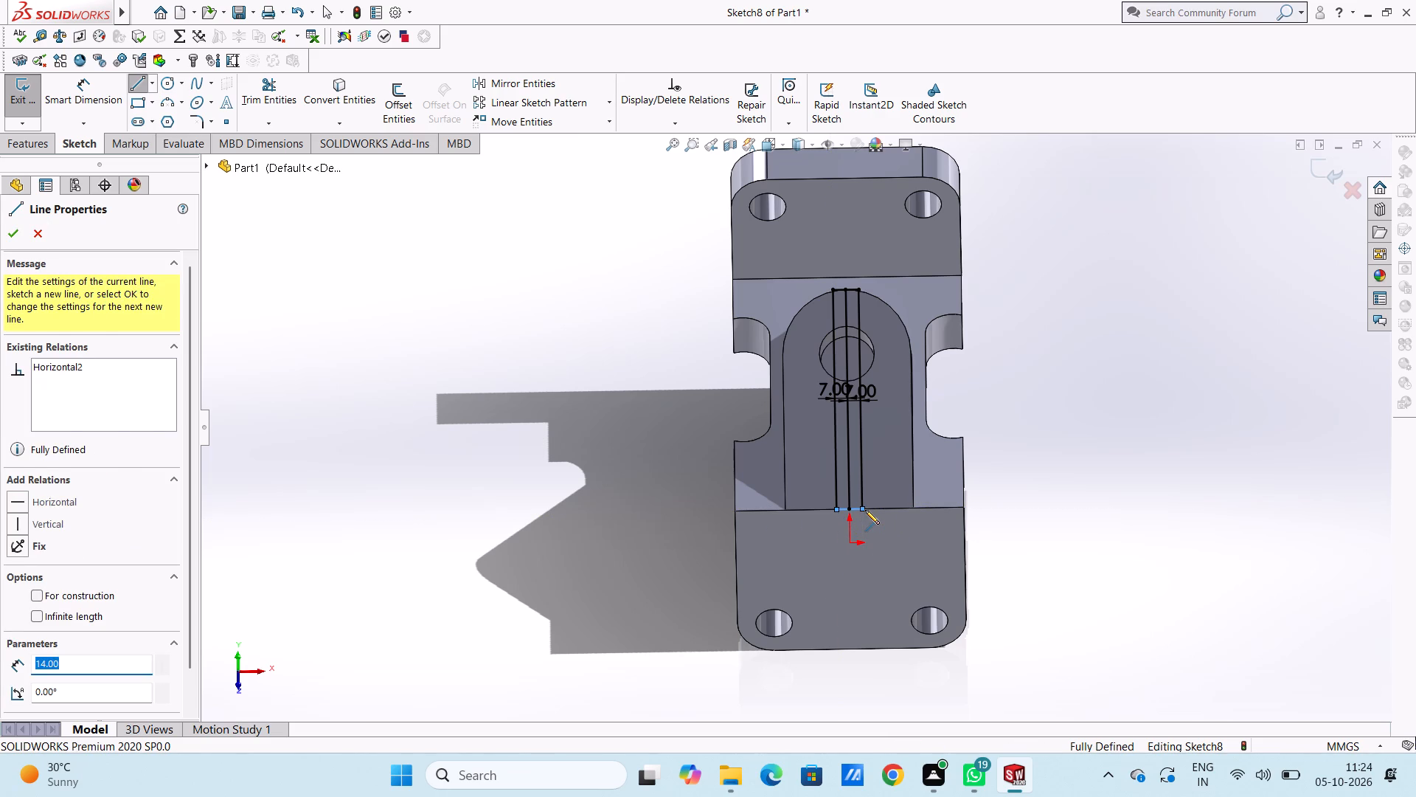
pyautogui.press('Escape')
pyautogui.press('Escape')
pyautogui.press('Escape')
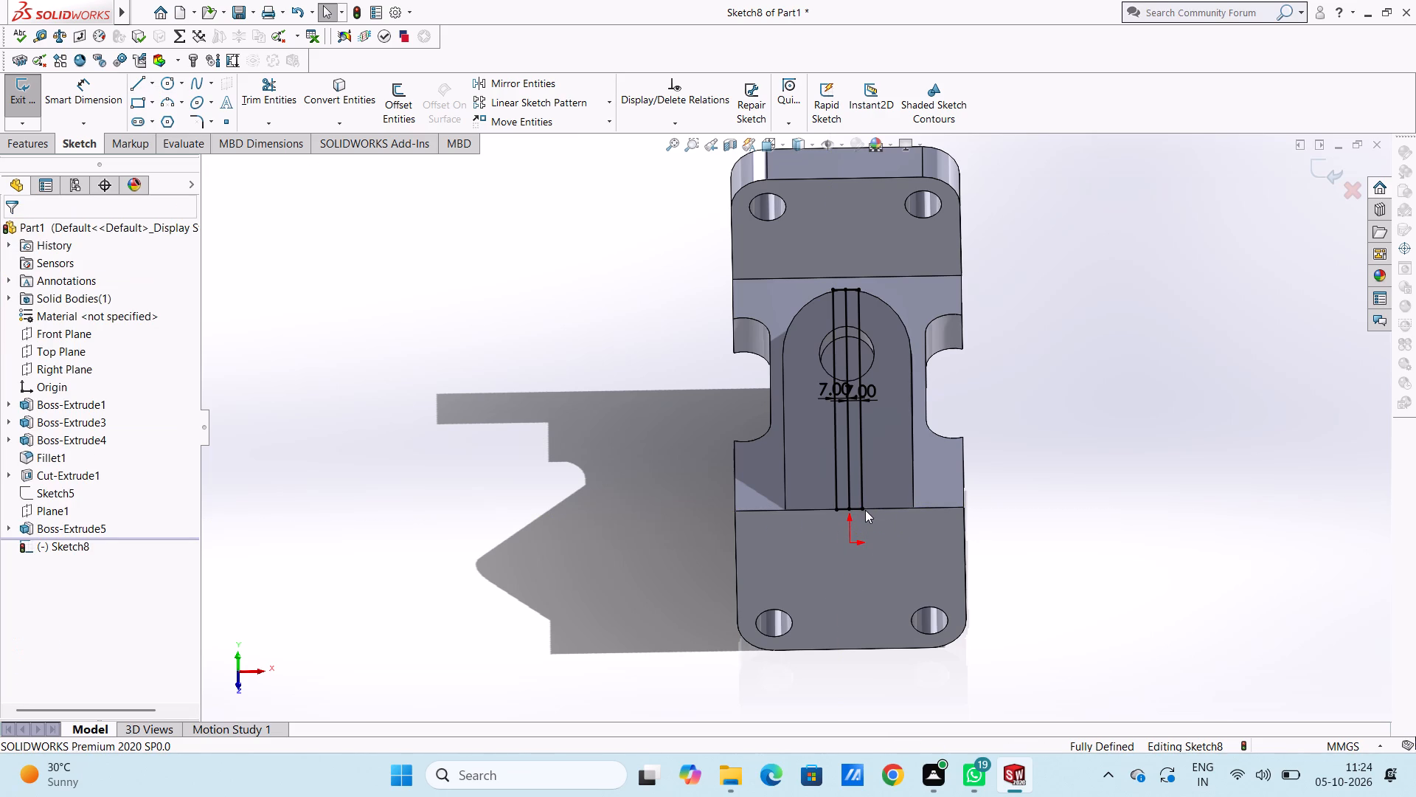
# Delete the original centre line between the two offset lines.
pyautogui.click(850, 342)
pyautogui.press('Delete')
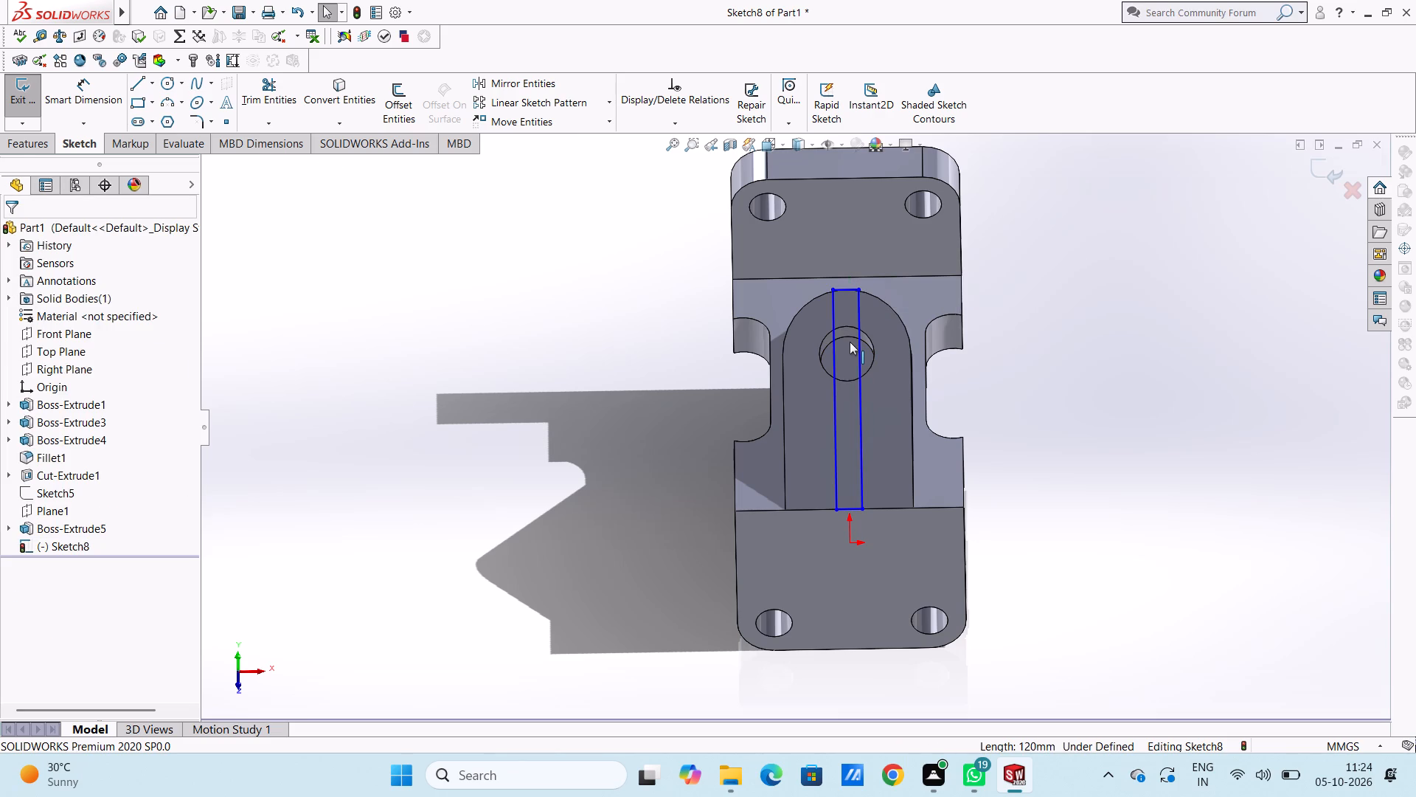
# Dimension the rectangle's left side and top edge, accepting the offered values.
pyautogui.scroll(2, 571, 518)
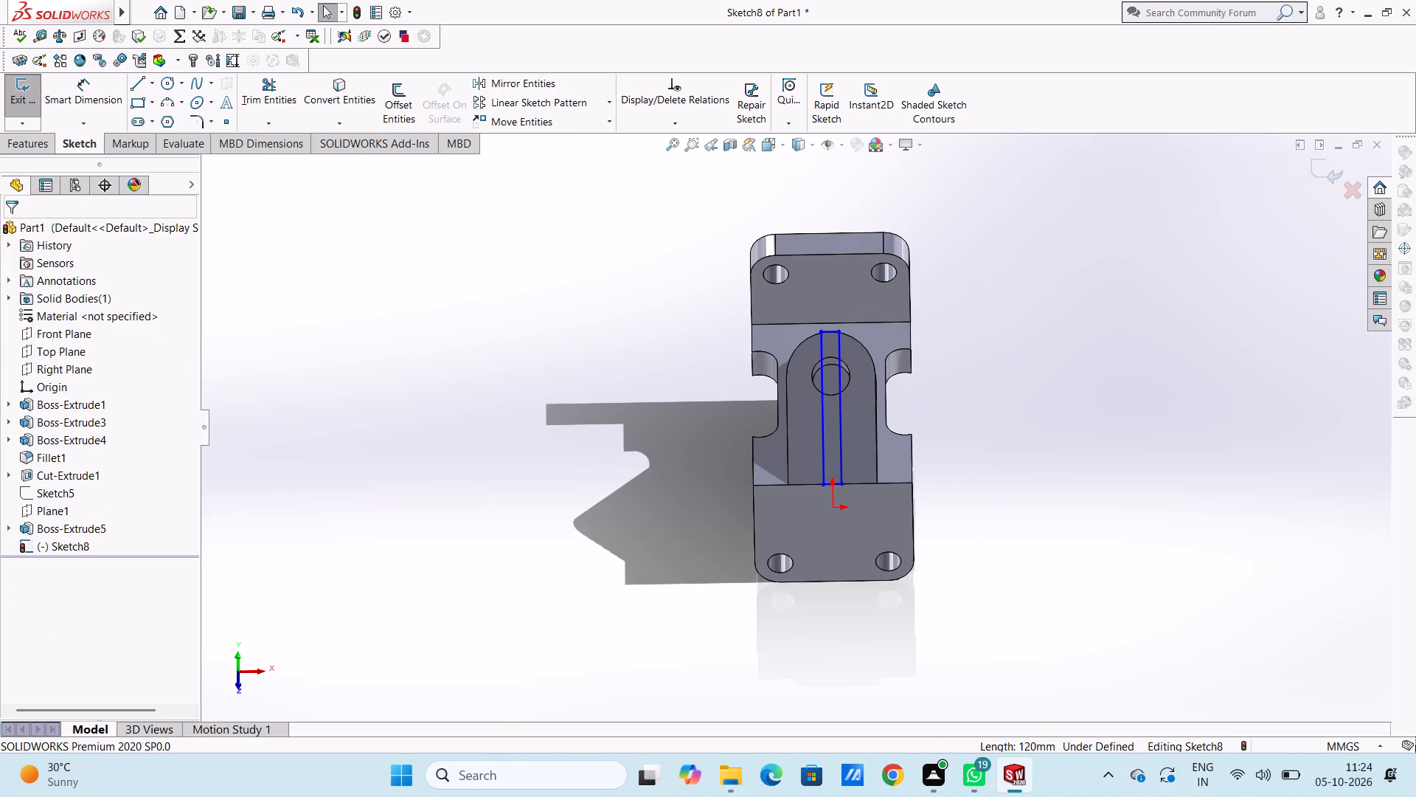
pyautogui.click(83, 93)
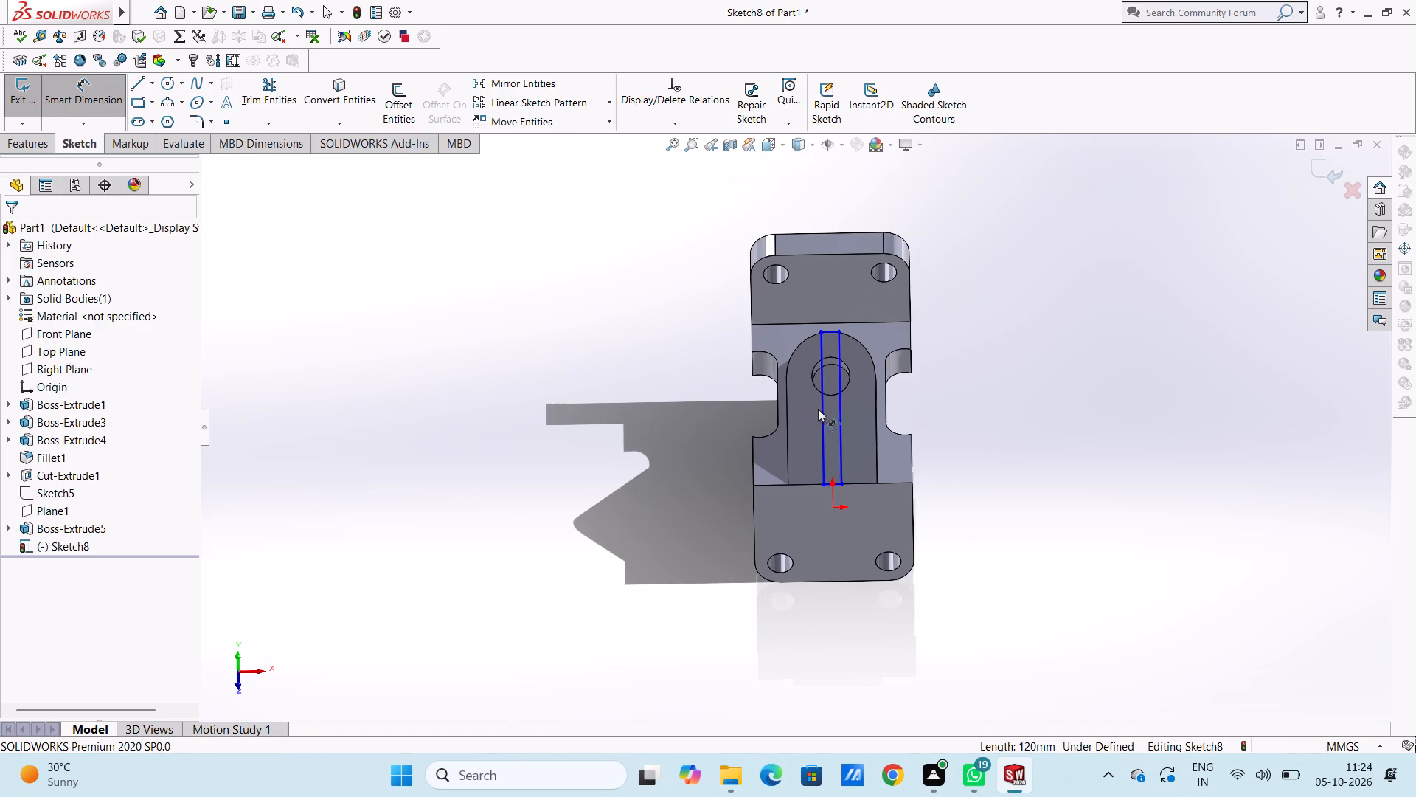
pyautogui.click(822, 417)
pyautogui.click(587, 424)
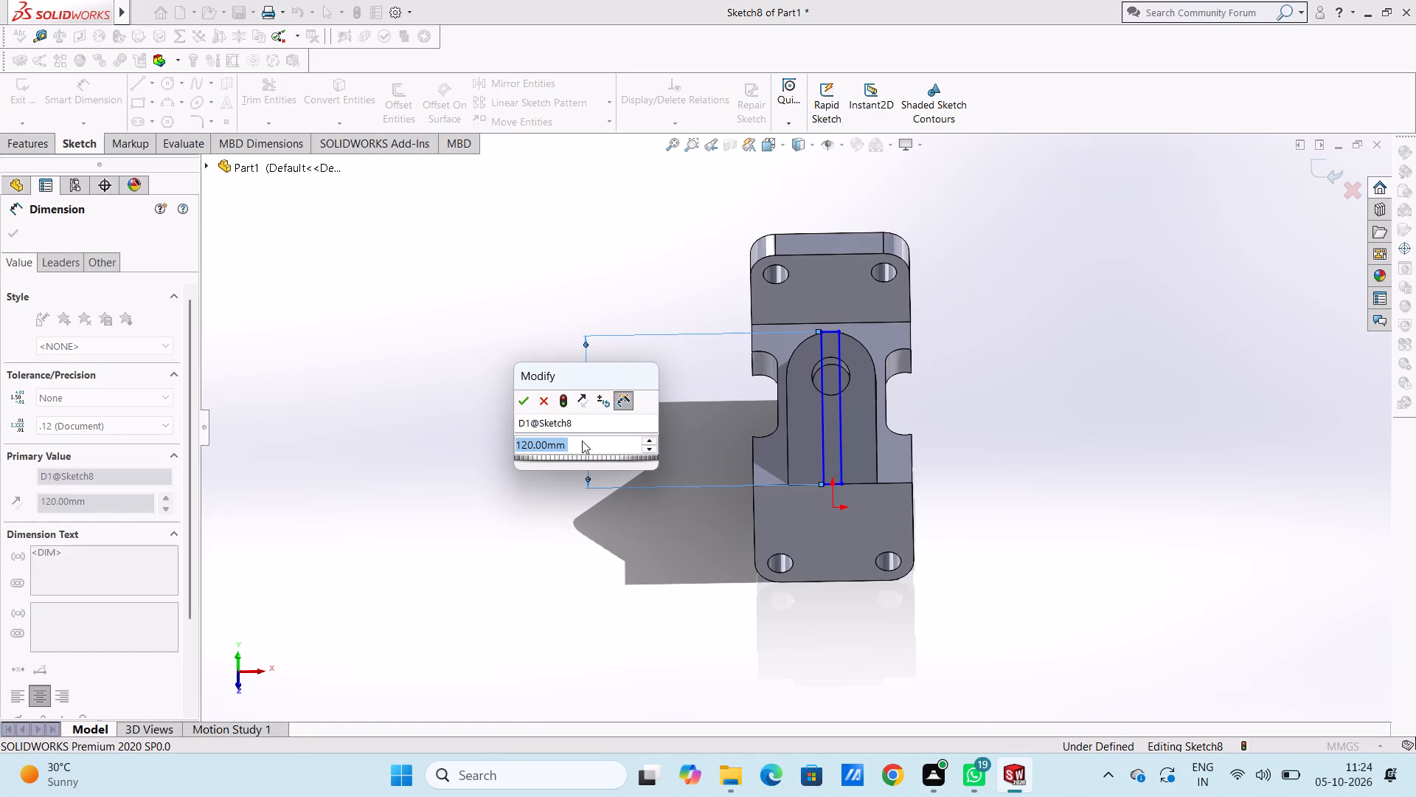
pyautogui.click(521, 395)
pyautogui.click(499, 393)
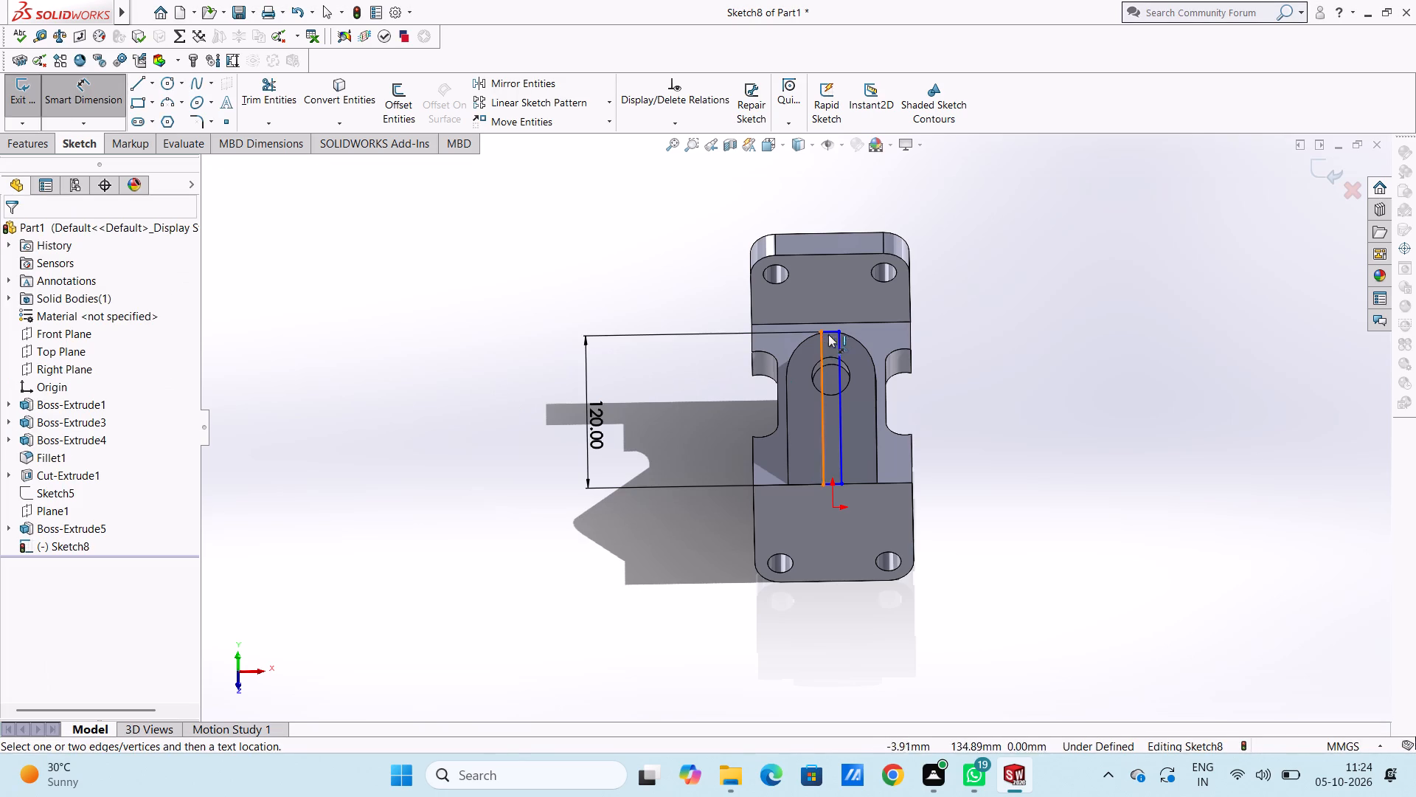
pyautogui.click(832, 331)
pyautogui.click(830, 207)
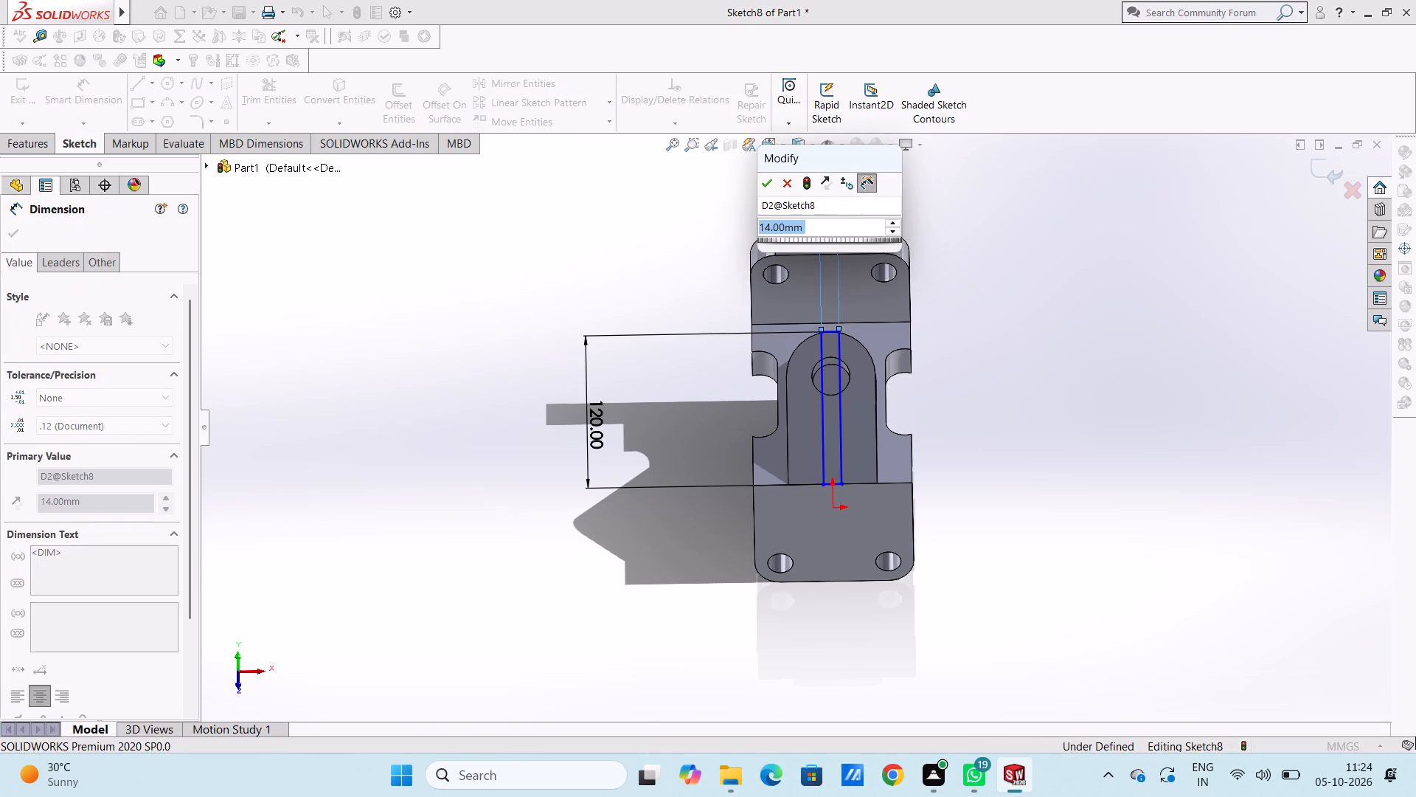
pyautogui.click(769, 179)
pyautogui.click(662, 224)
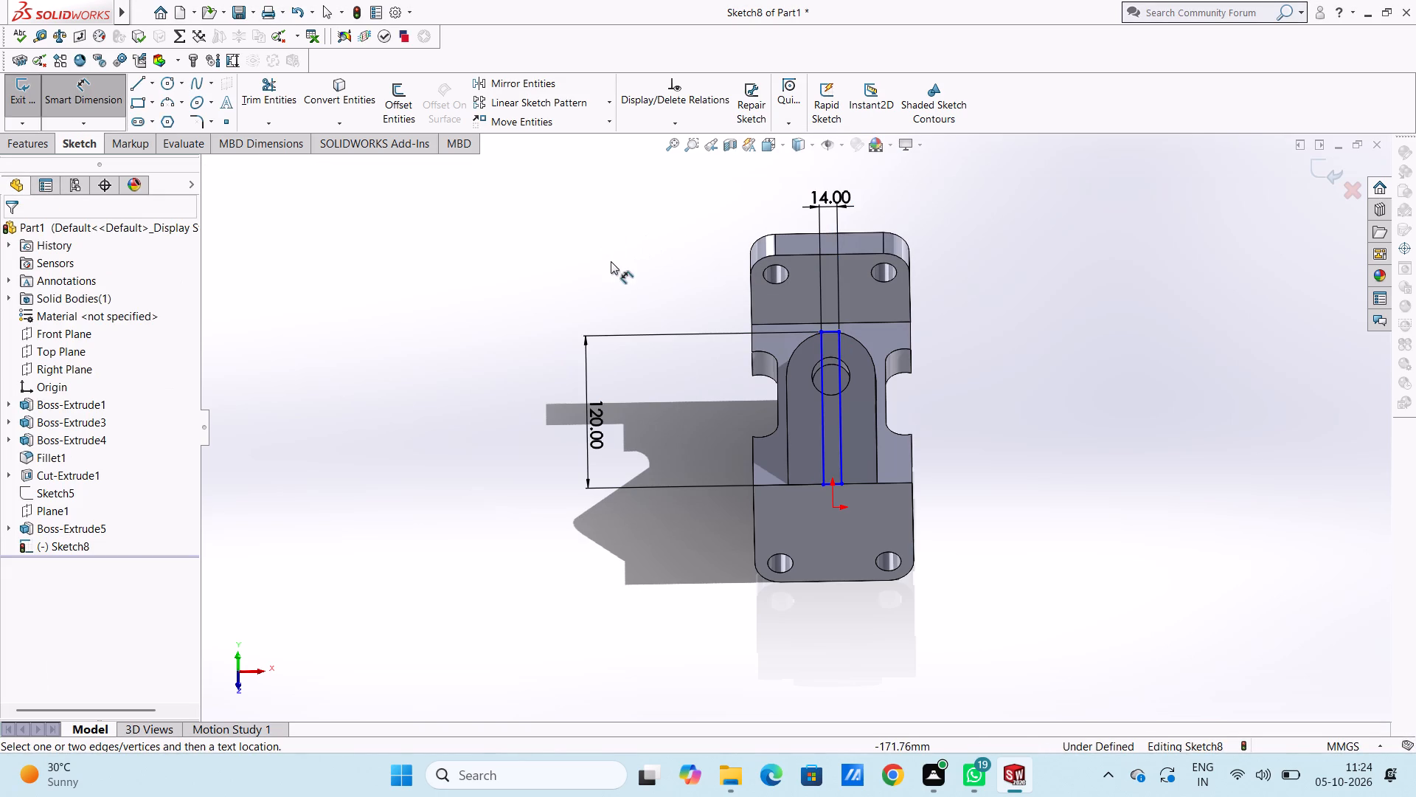
# Dimension the rectangle's right side and bottom edge, accepting the offered values.
pyautogui.click(838, 424)
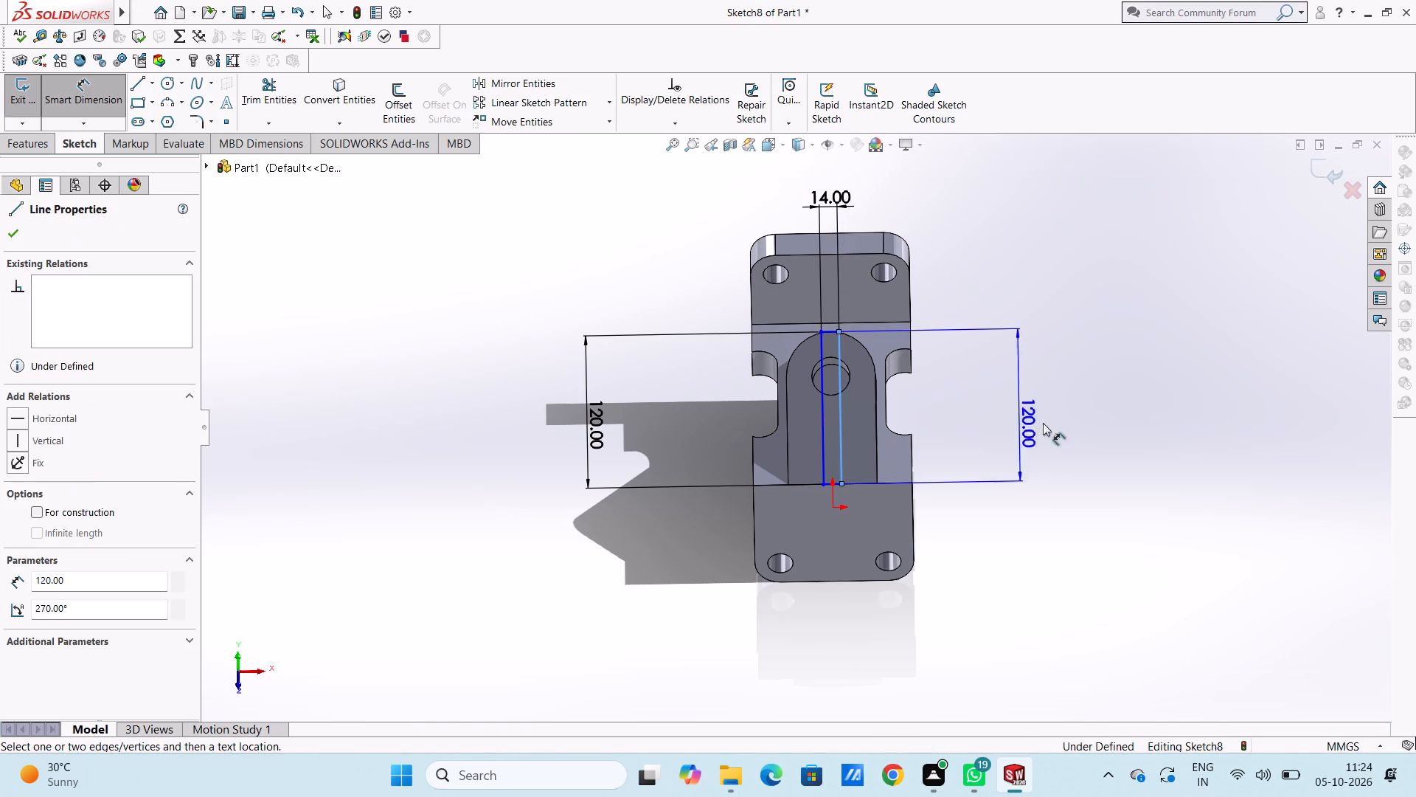
pyautogui.click(1091, 424)
pyautogui.click(1021, 401)
pyautogui.click(995, 394)
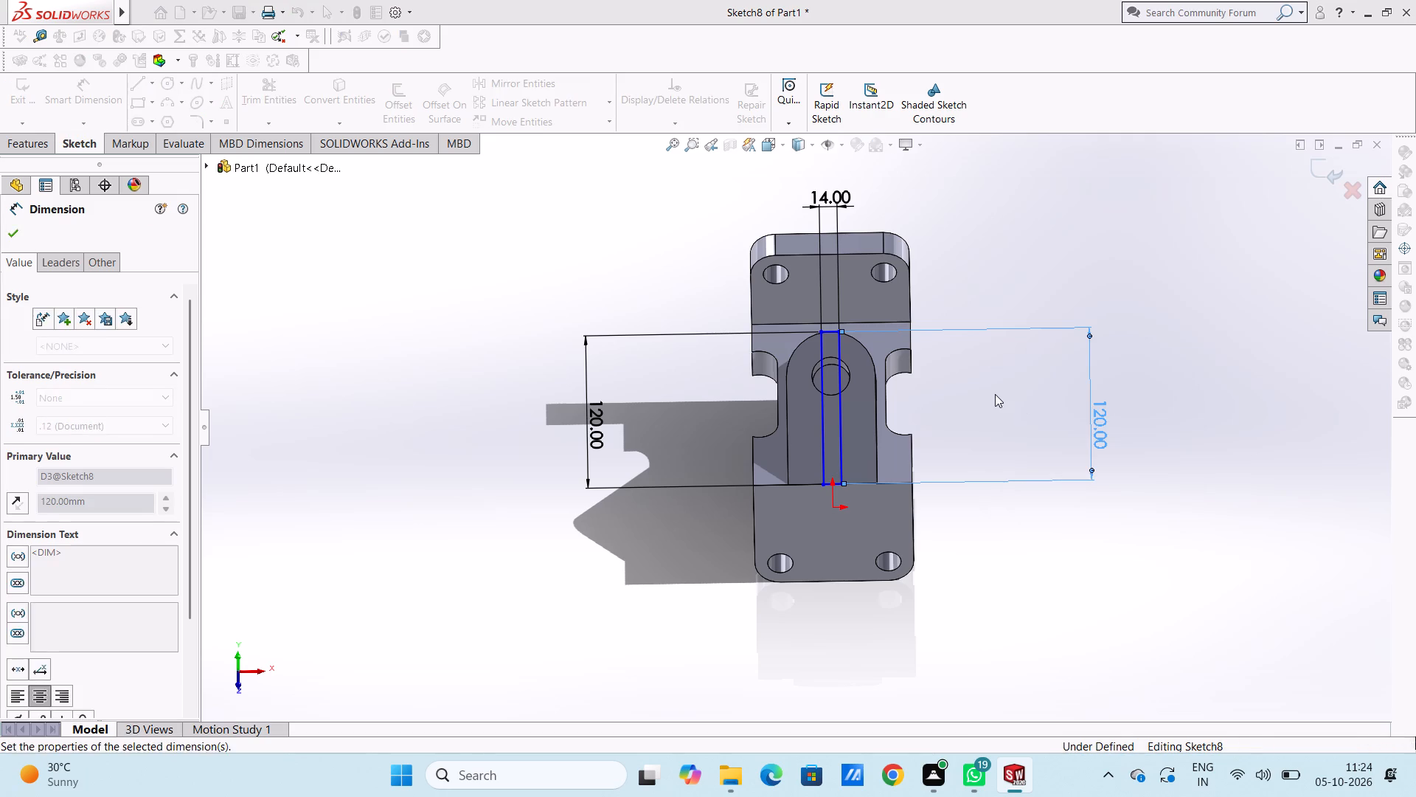
pyautogui.click(828, 481)
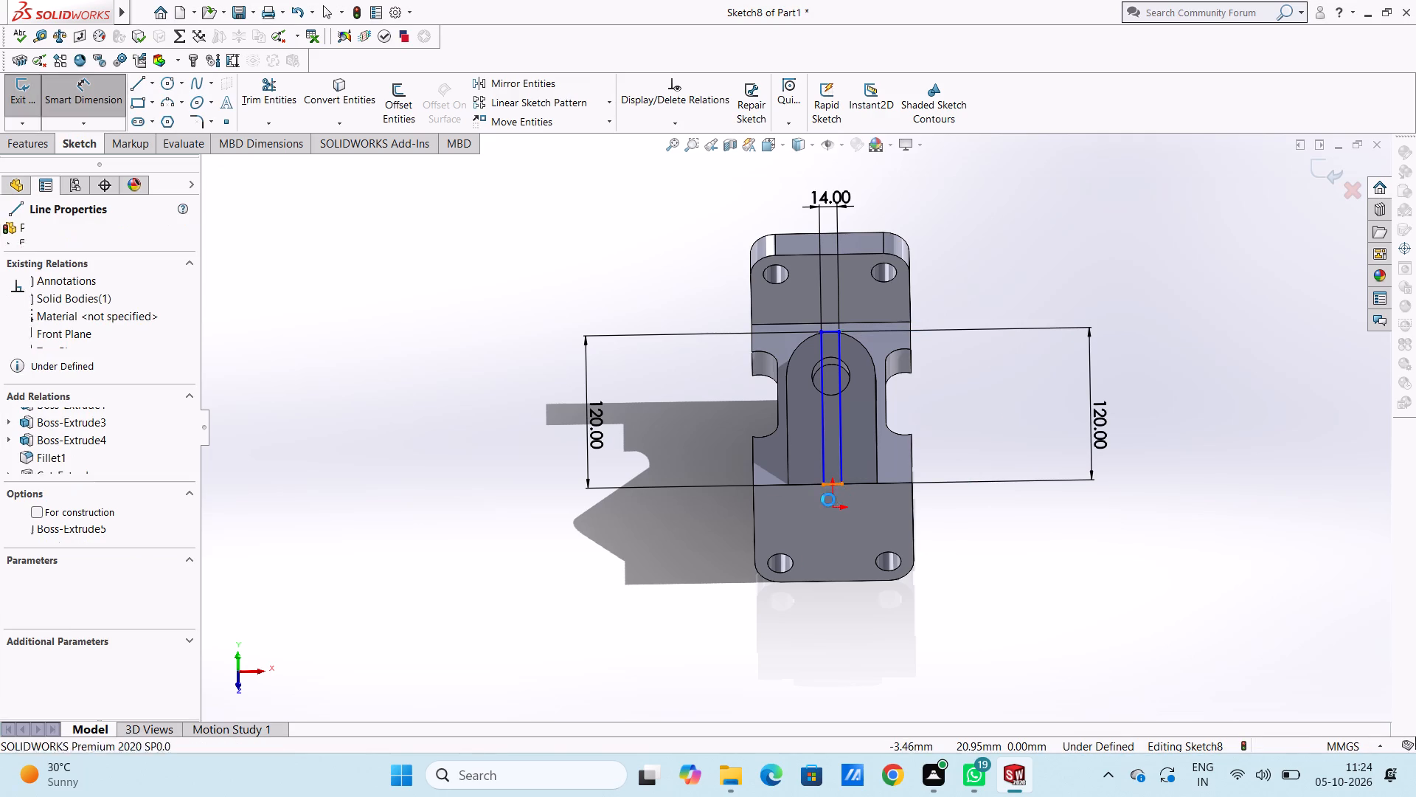
pyautogui.click(829, 655)
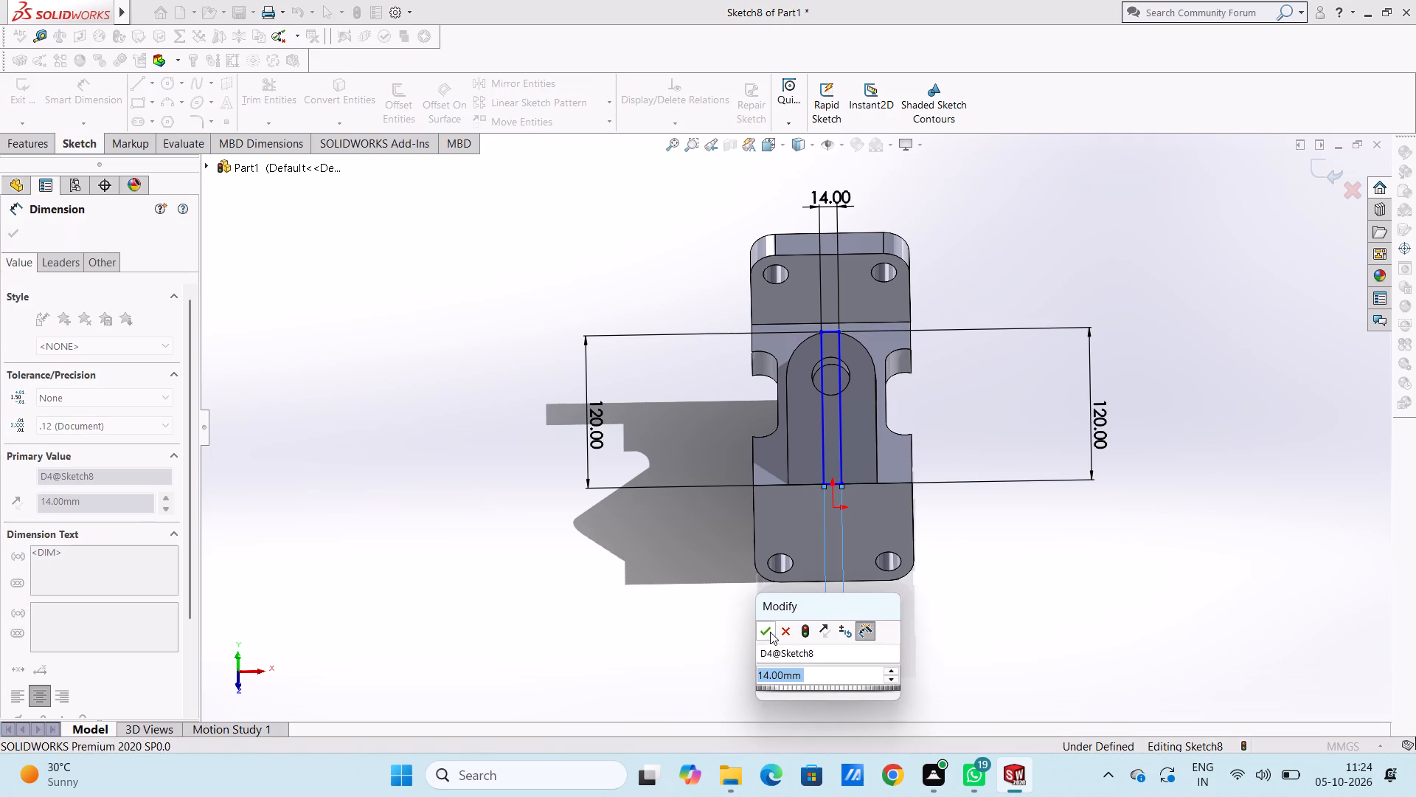
pyautogui.click(770, 632)
pyautogui.click(737, 635)
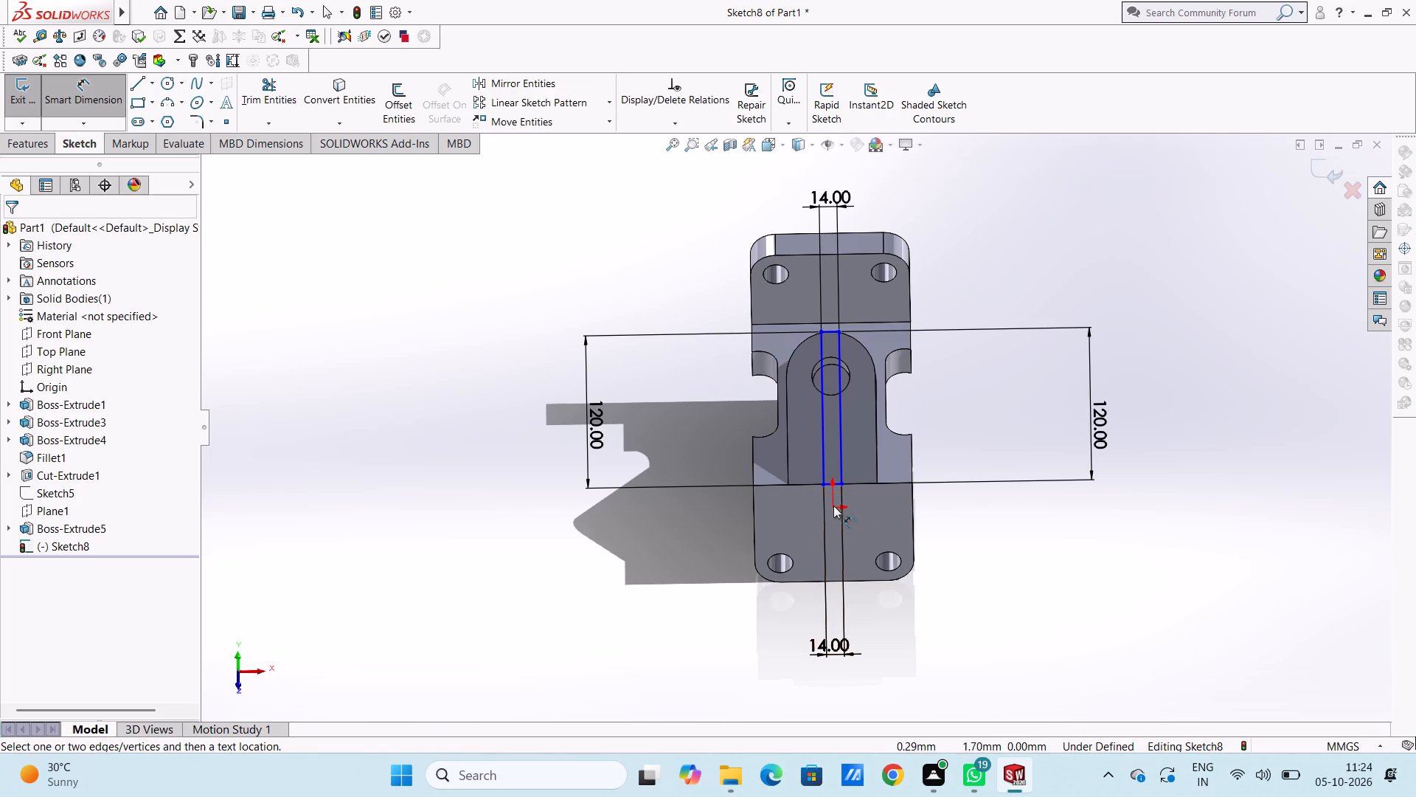
# Dimension the rectangle's top edge and right side from the origin, accepting the offered distances.
pyautogui.click(833, 512)
pyautogui.click(832, 333)
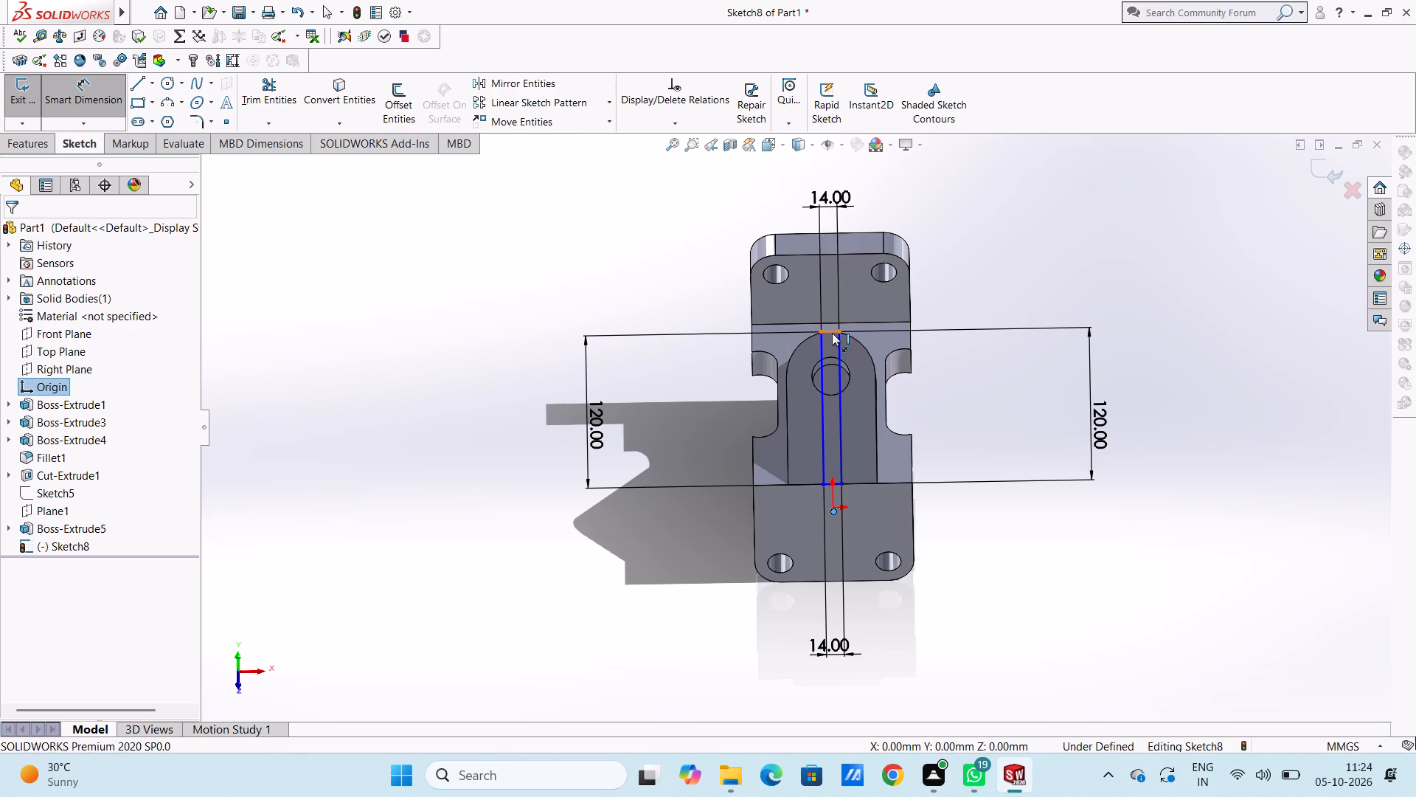
pyautogui.click(1186, 399)
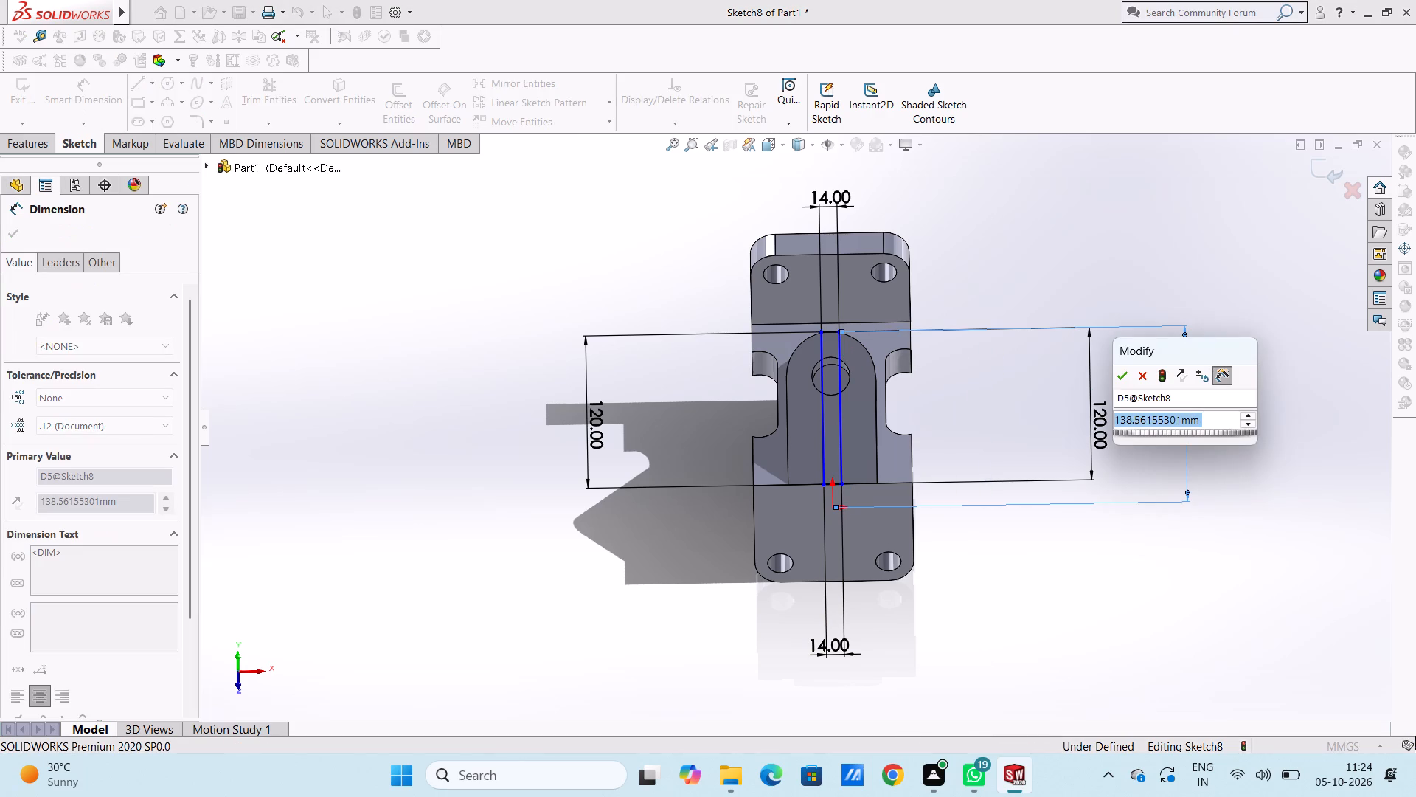
pyautogui.click(1124, 376)
pyautogui.click(1080, 386)
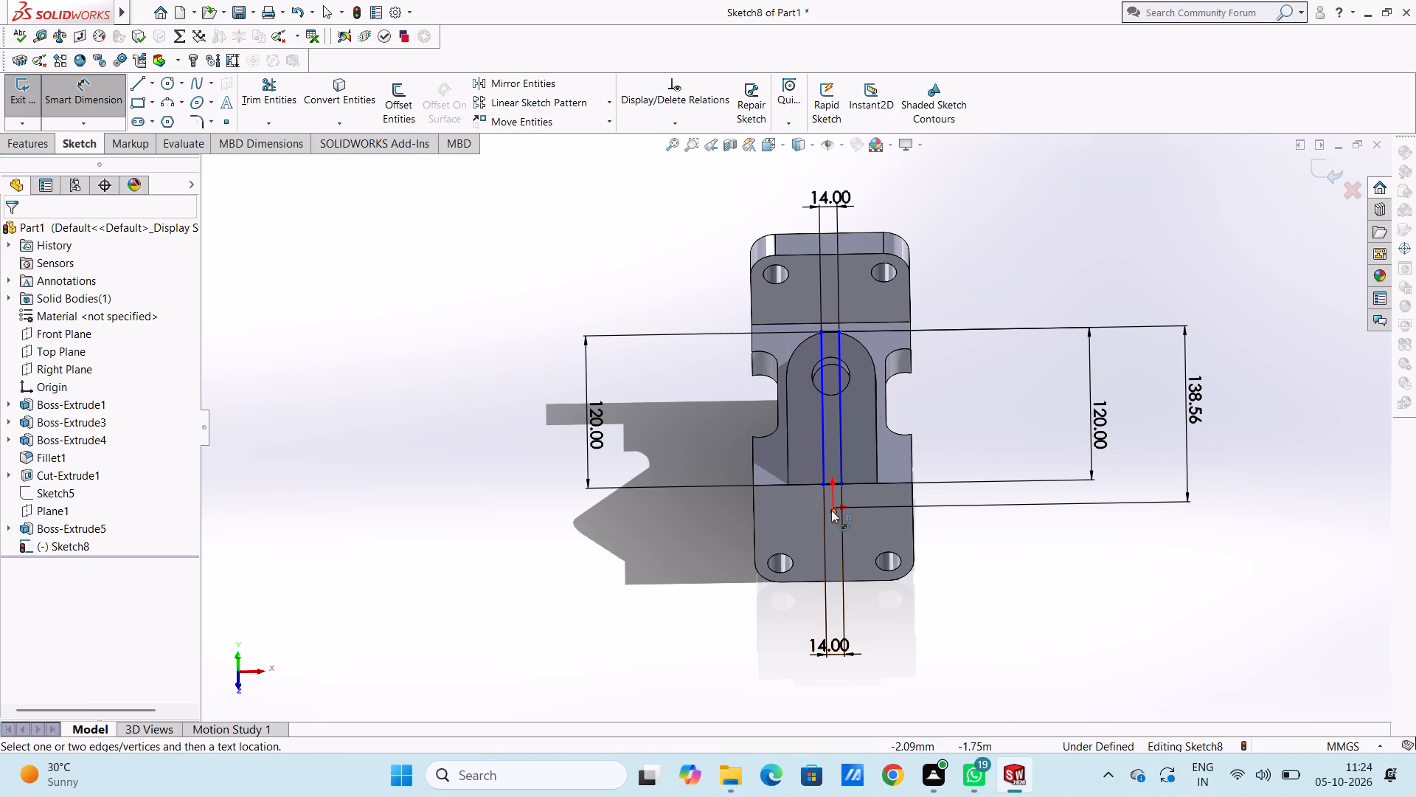
pyautogui.click(831, 510)
pyautogui.click(840, 467)
pyautogui.click(844, 618)
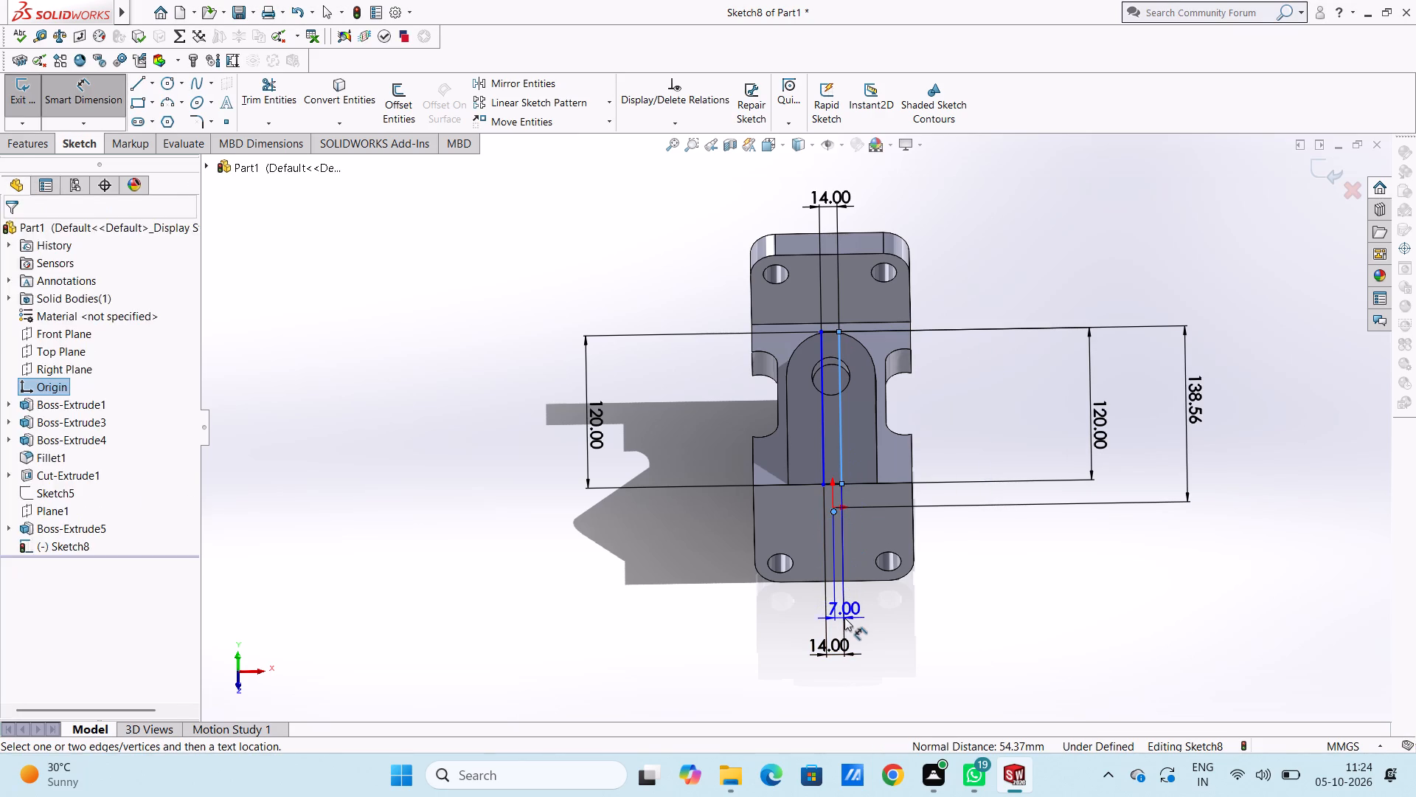
pyautogui.click(782, 593)
pyautogui.click(758, 627)
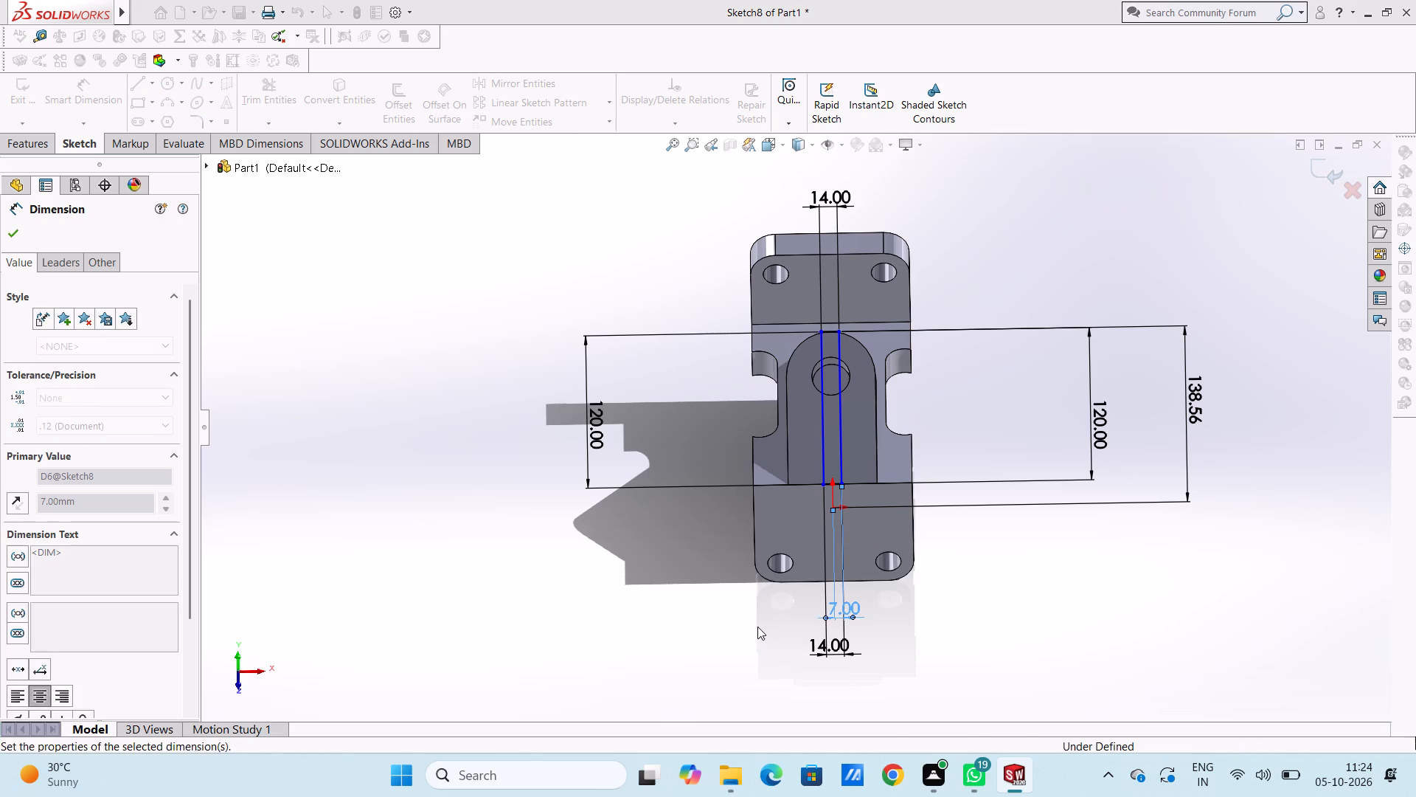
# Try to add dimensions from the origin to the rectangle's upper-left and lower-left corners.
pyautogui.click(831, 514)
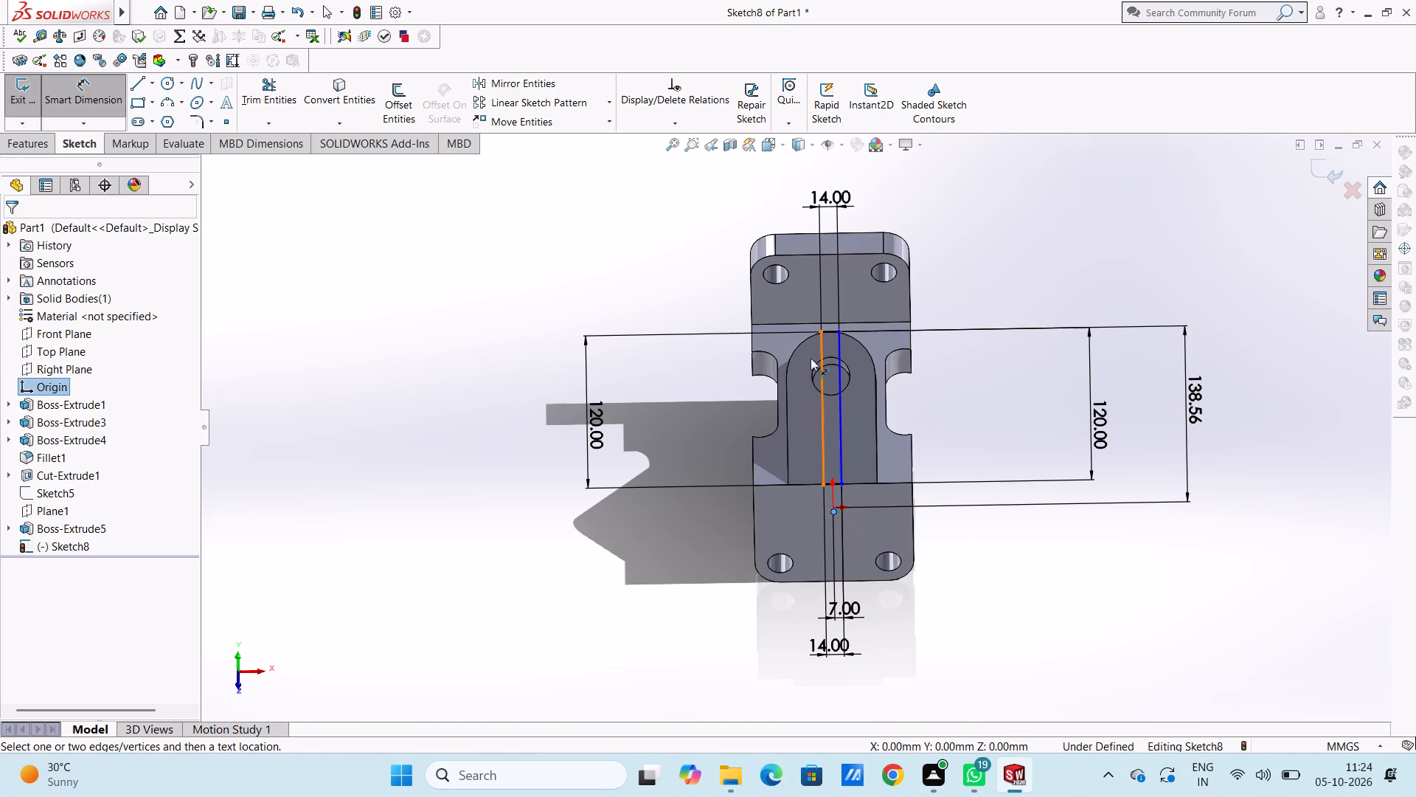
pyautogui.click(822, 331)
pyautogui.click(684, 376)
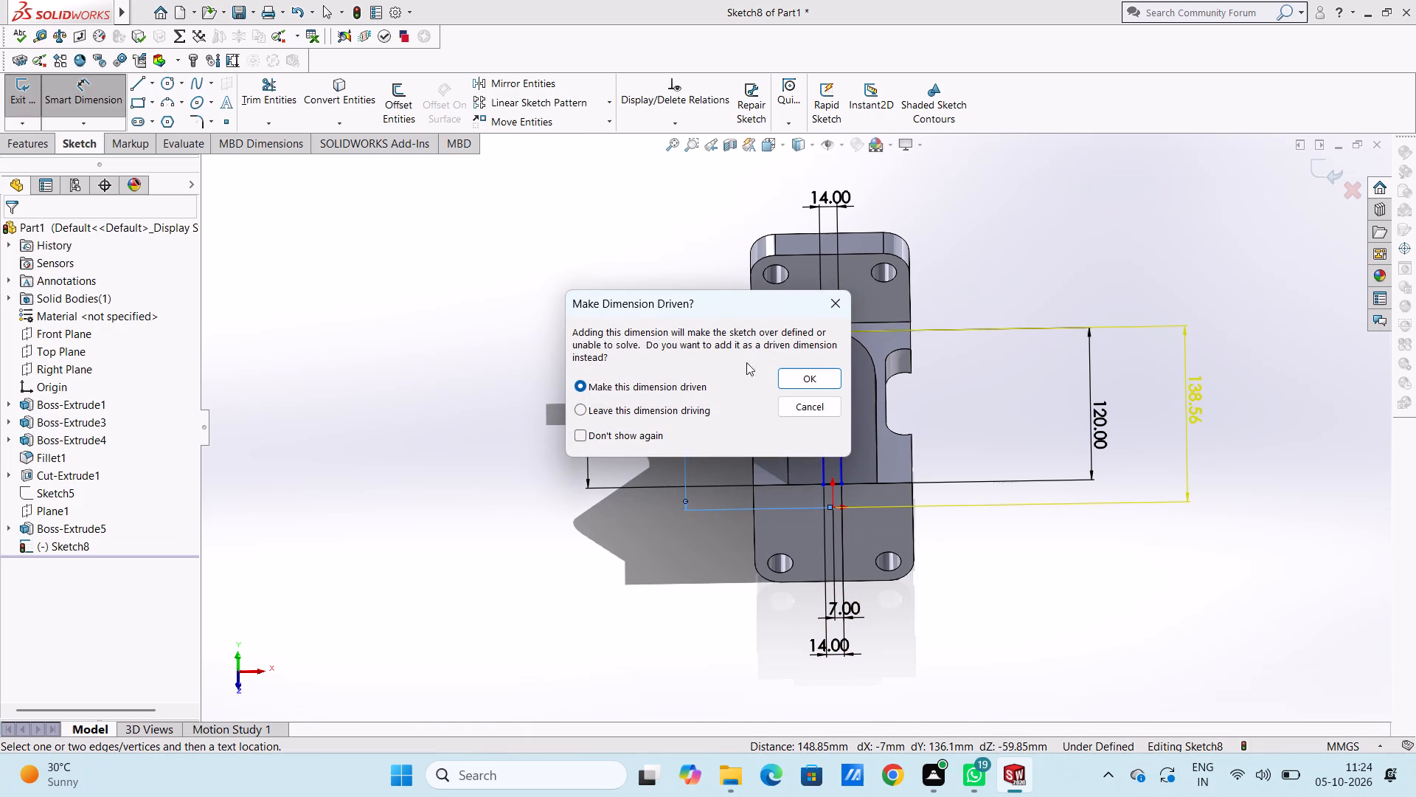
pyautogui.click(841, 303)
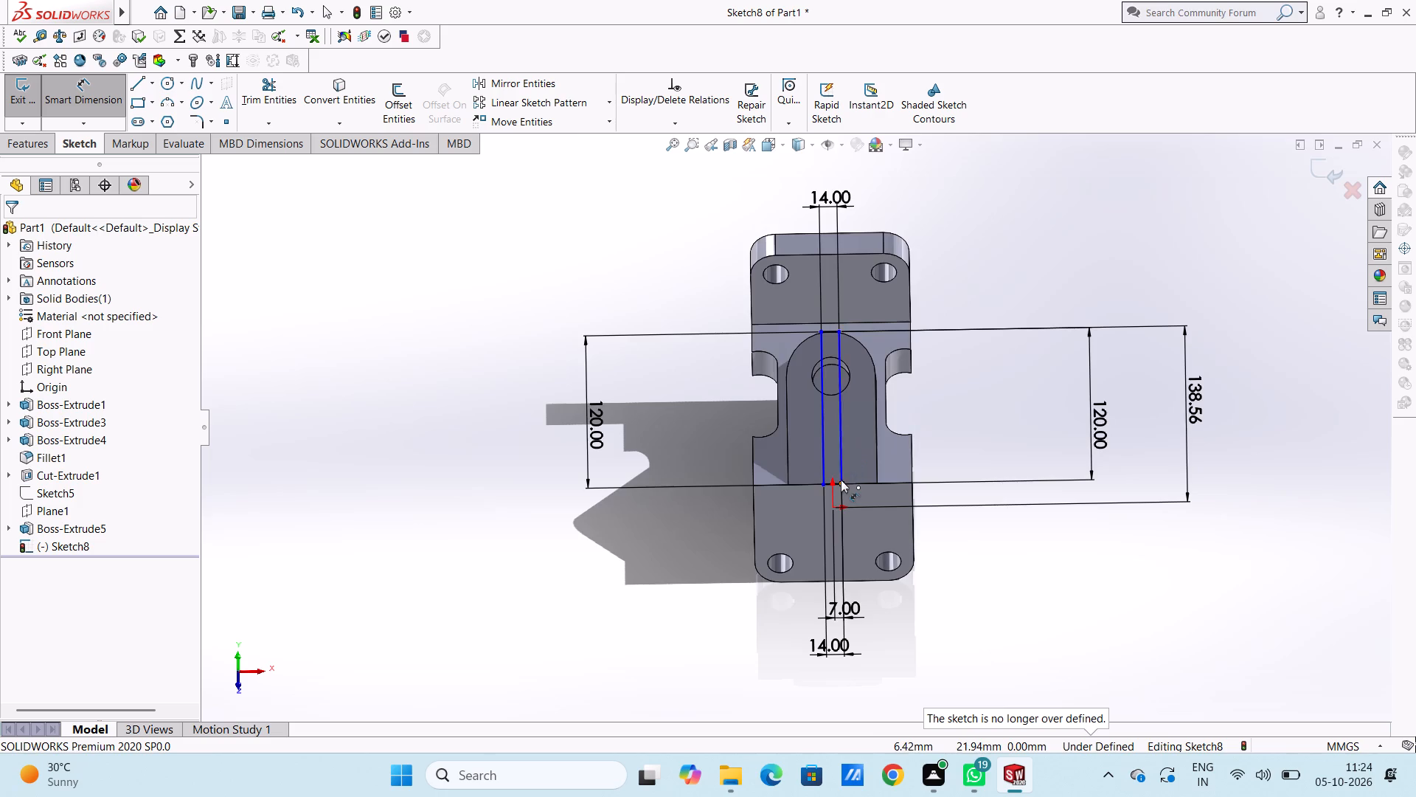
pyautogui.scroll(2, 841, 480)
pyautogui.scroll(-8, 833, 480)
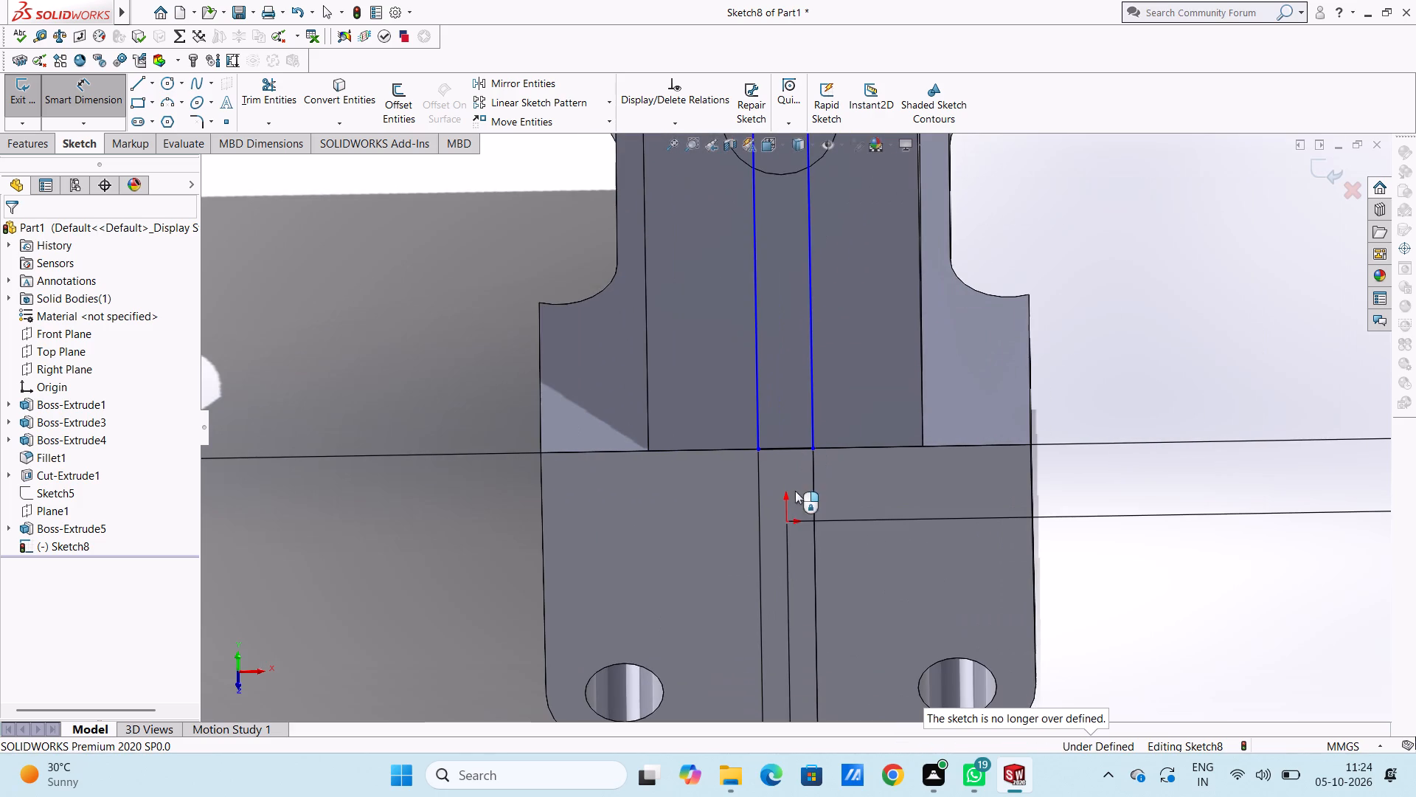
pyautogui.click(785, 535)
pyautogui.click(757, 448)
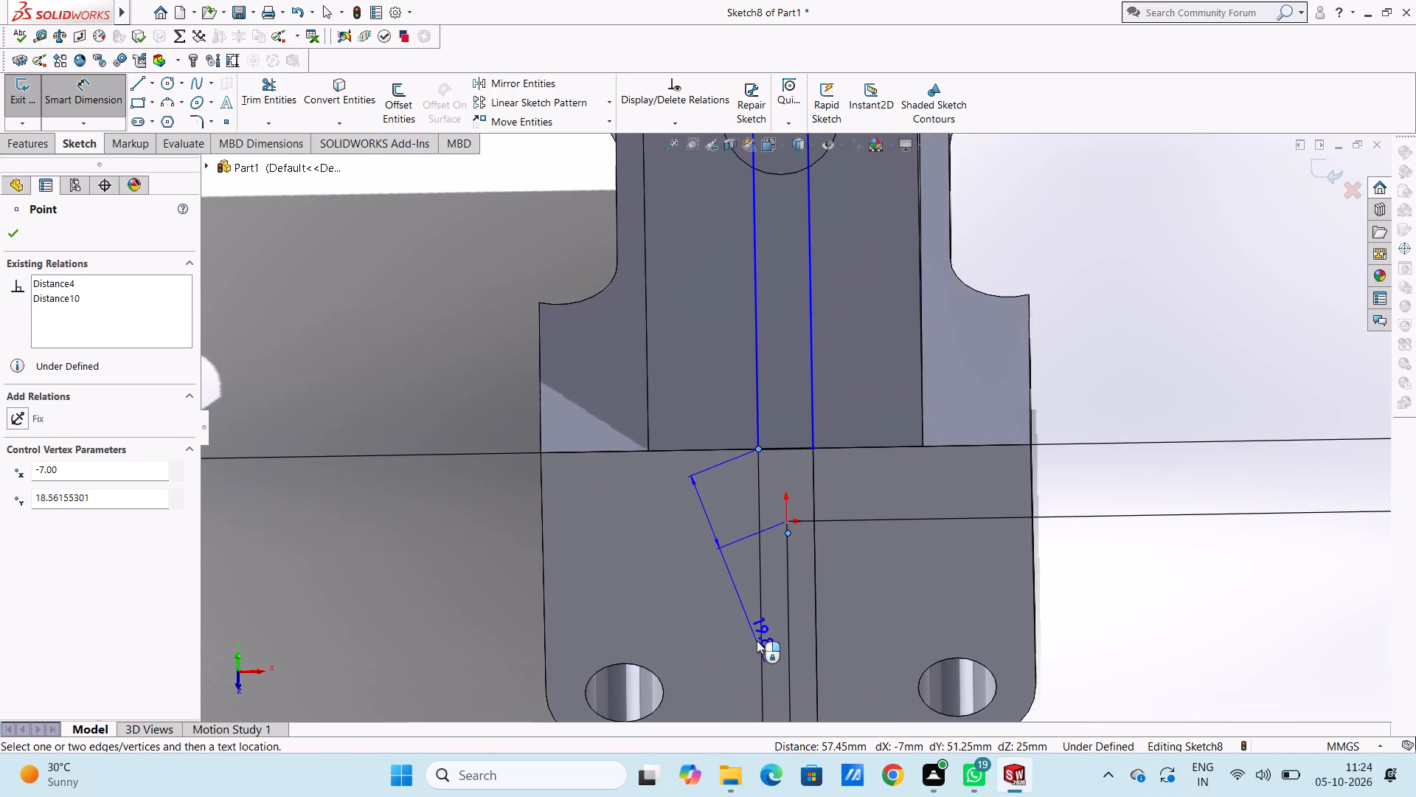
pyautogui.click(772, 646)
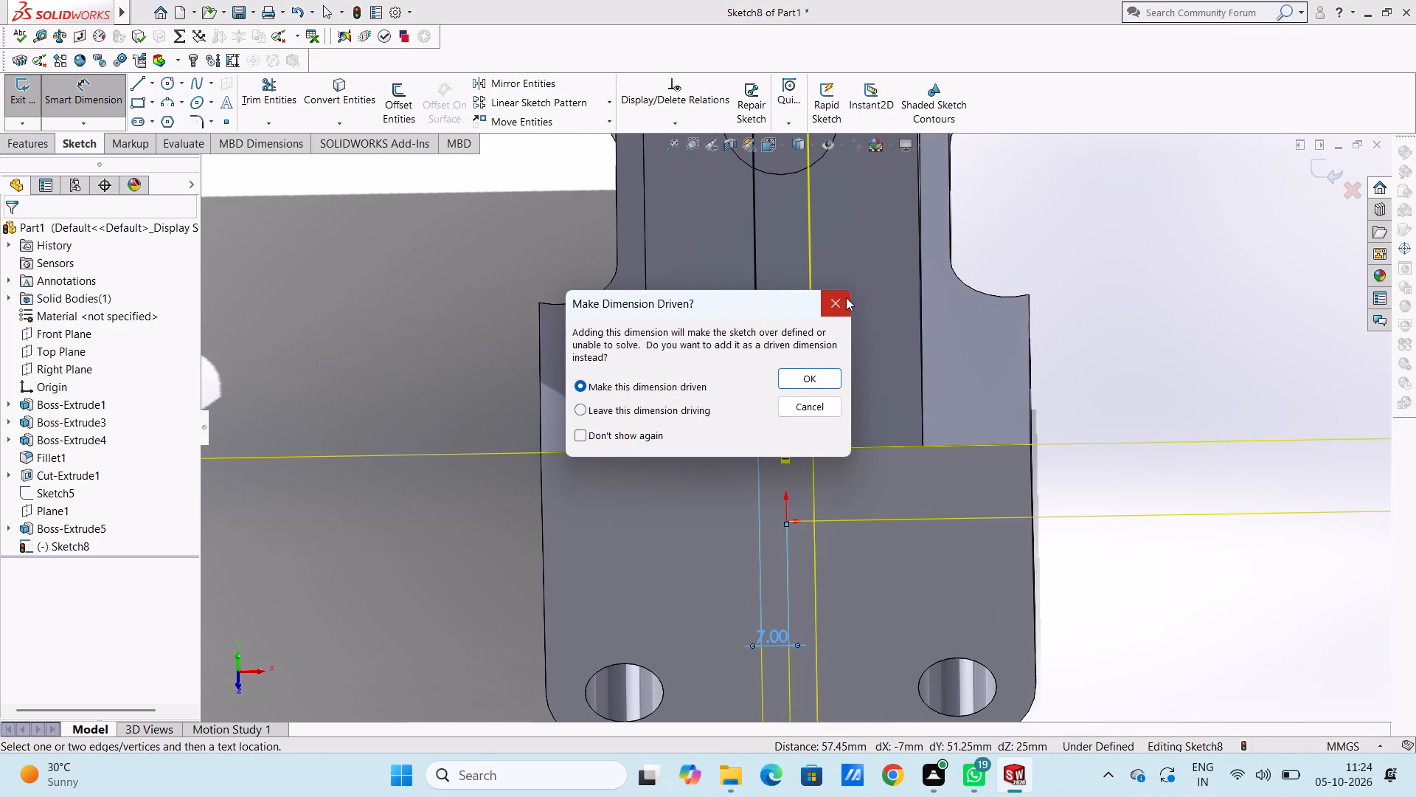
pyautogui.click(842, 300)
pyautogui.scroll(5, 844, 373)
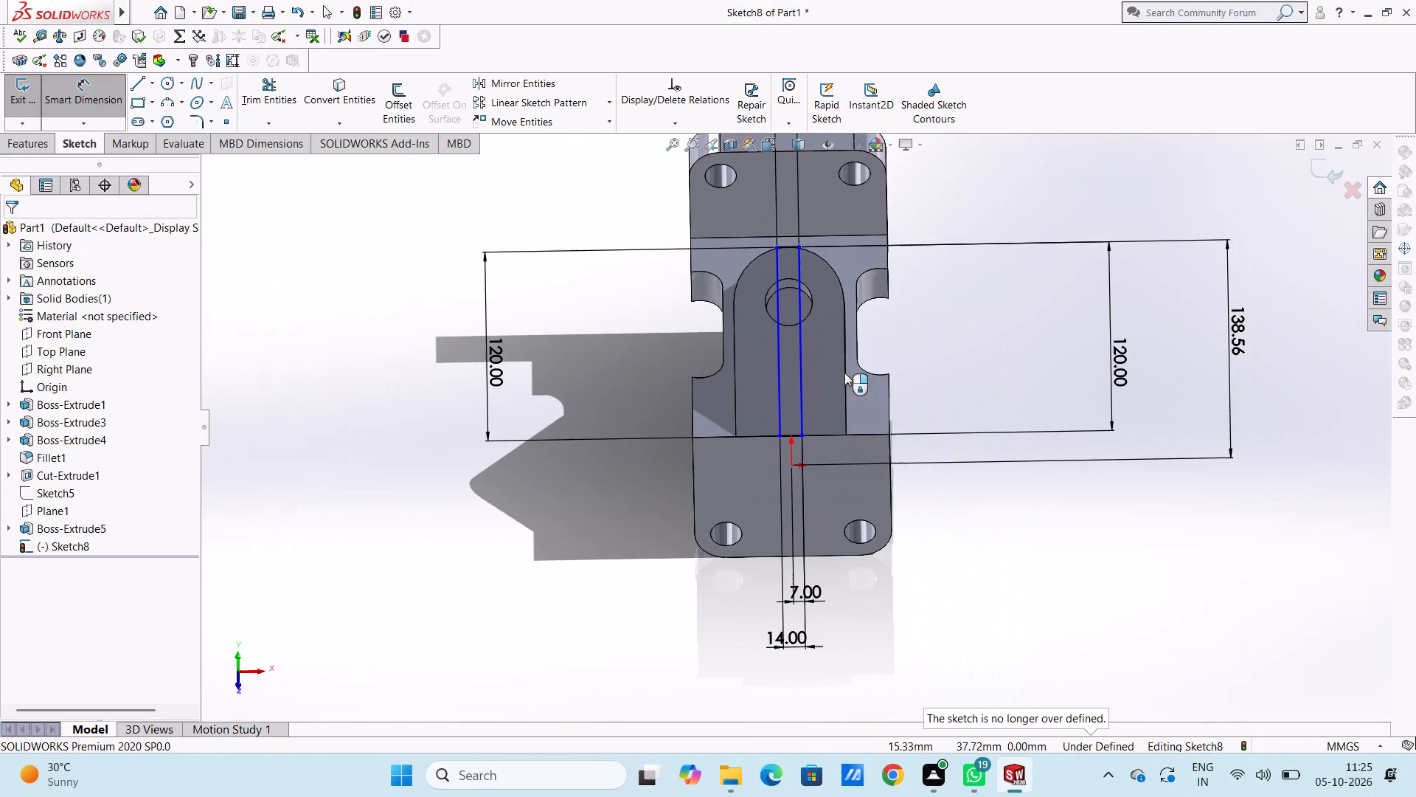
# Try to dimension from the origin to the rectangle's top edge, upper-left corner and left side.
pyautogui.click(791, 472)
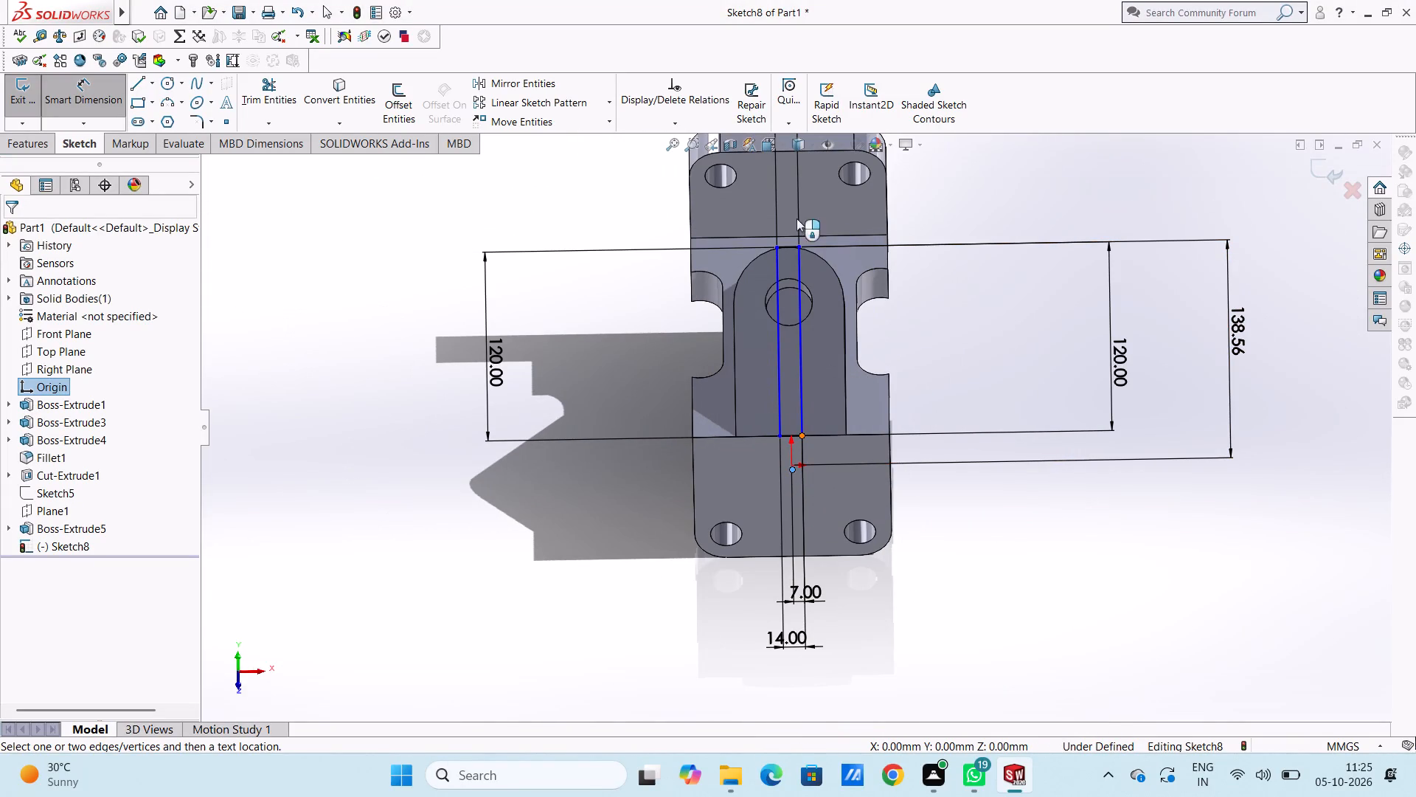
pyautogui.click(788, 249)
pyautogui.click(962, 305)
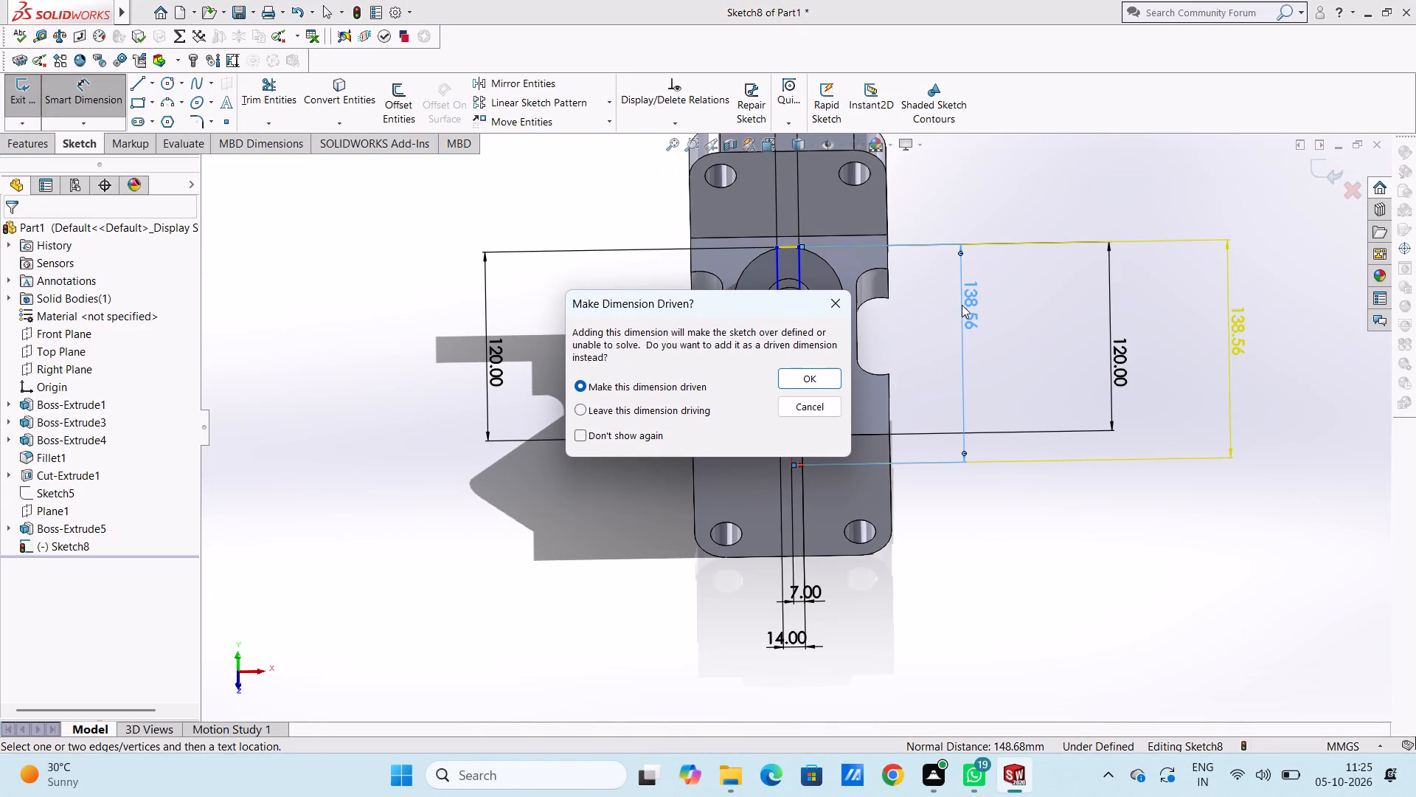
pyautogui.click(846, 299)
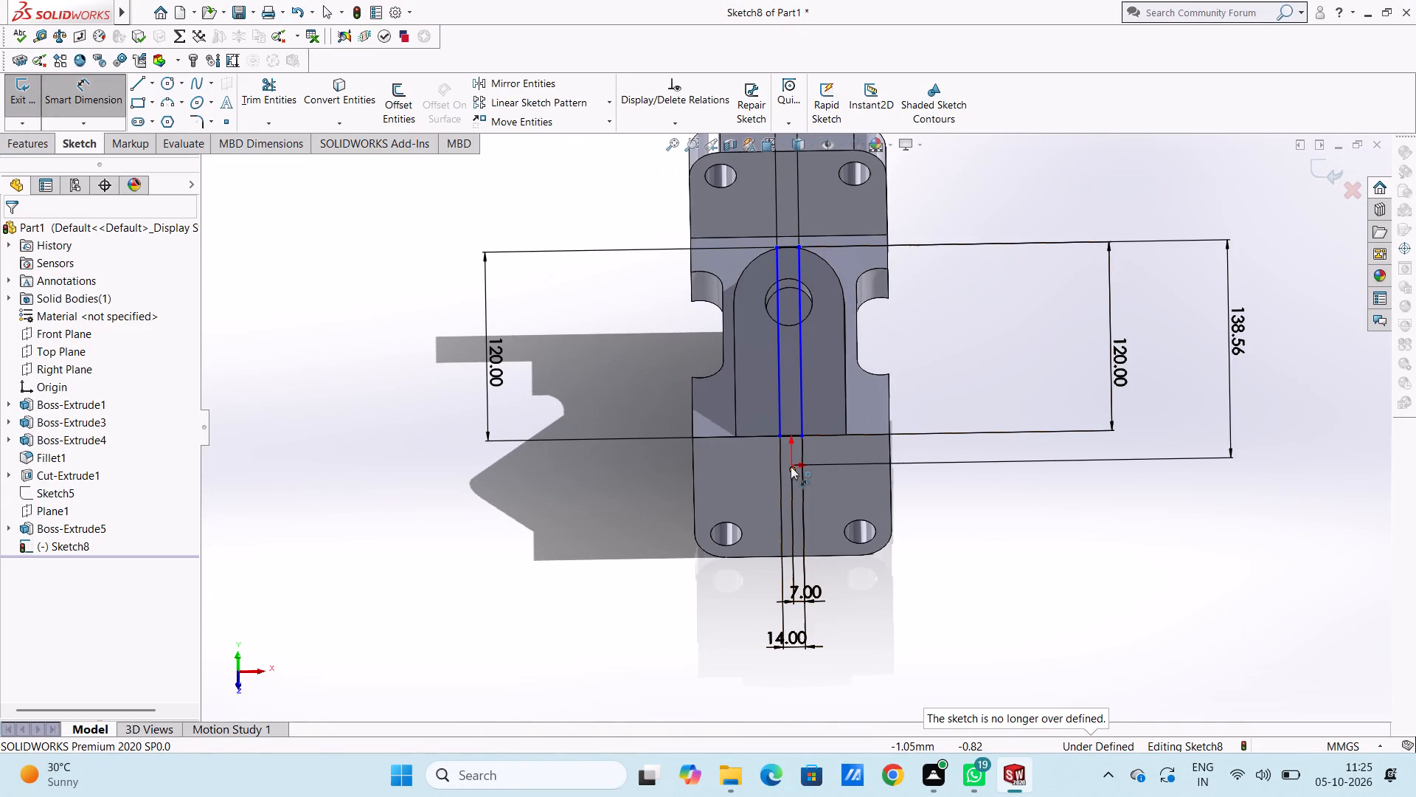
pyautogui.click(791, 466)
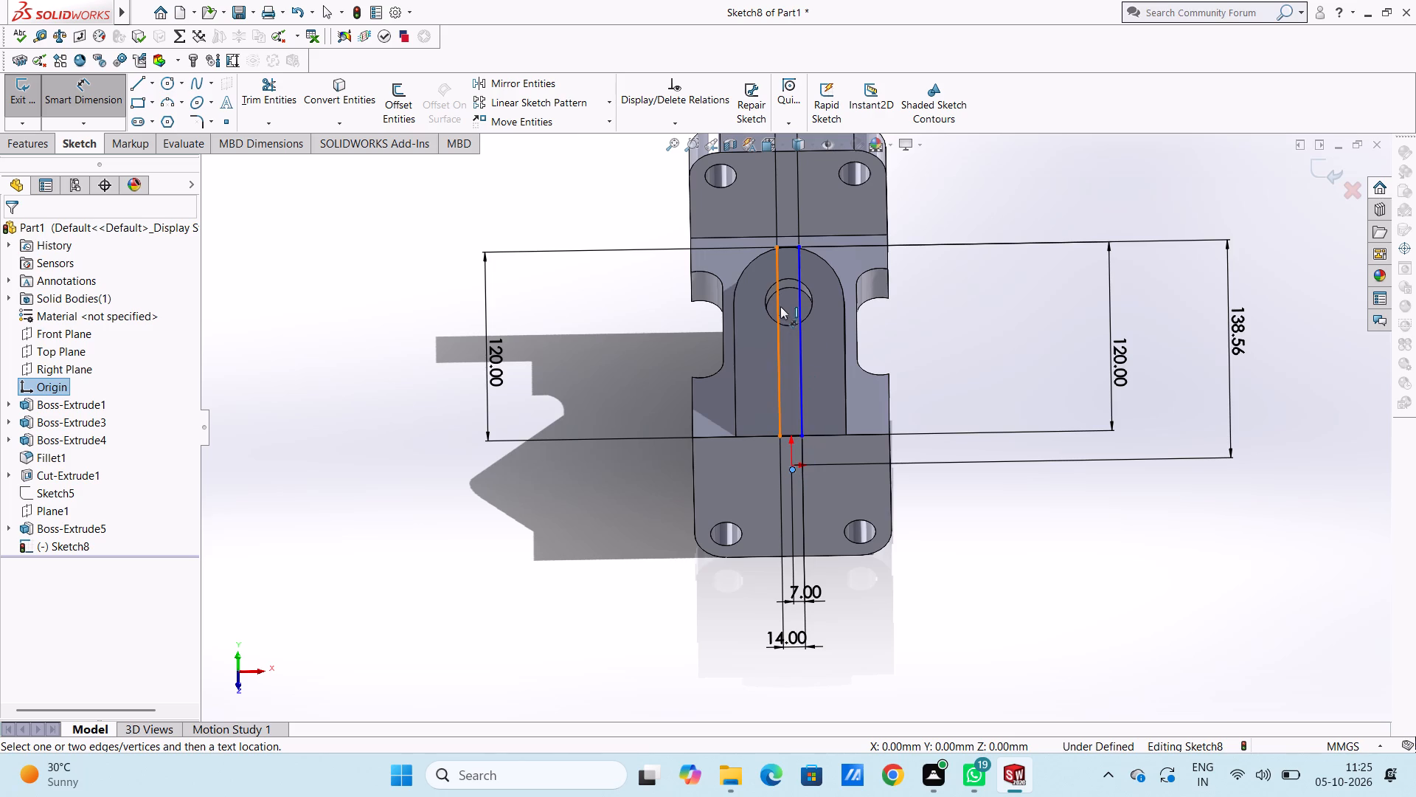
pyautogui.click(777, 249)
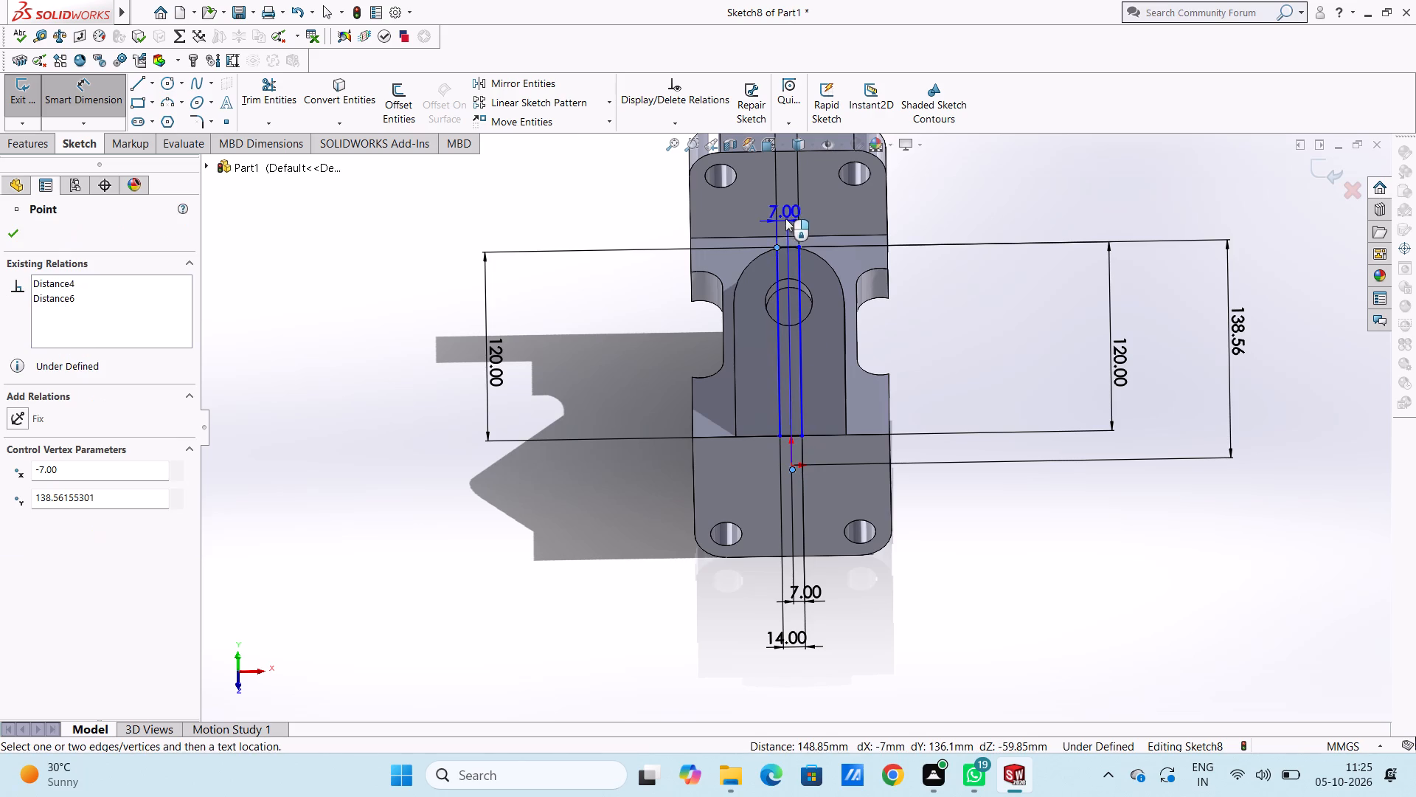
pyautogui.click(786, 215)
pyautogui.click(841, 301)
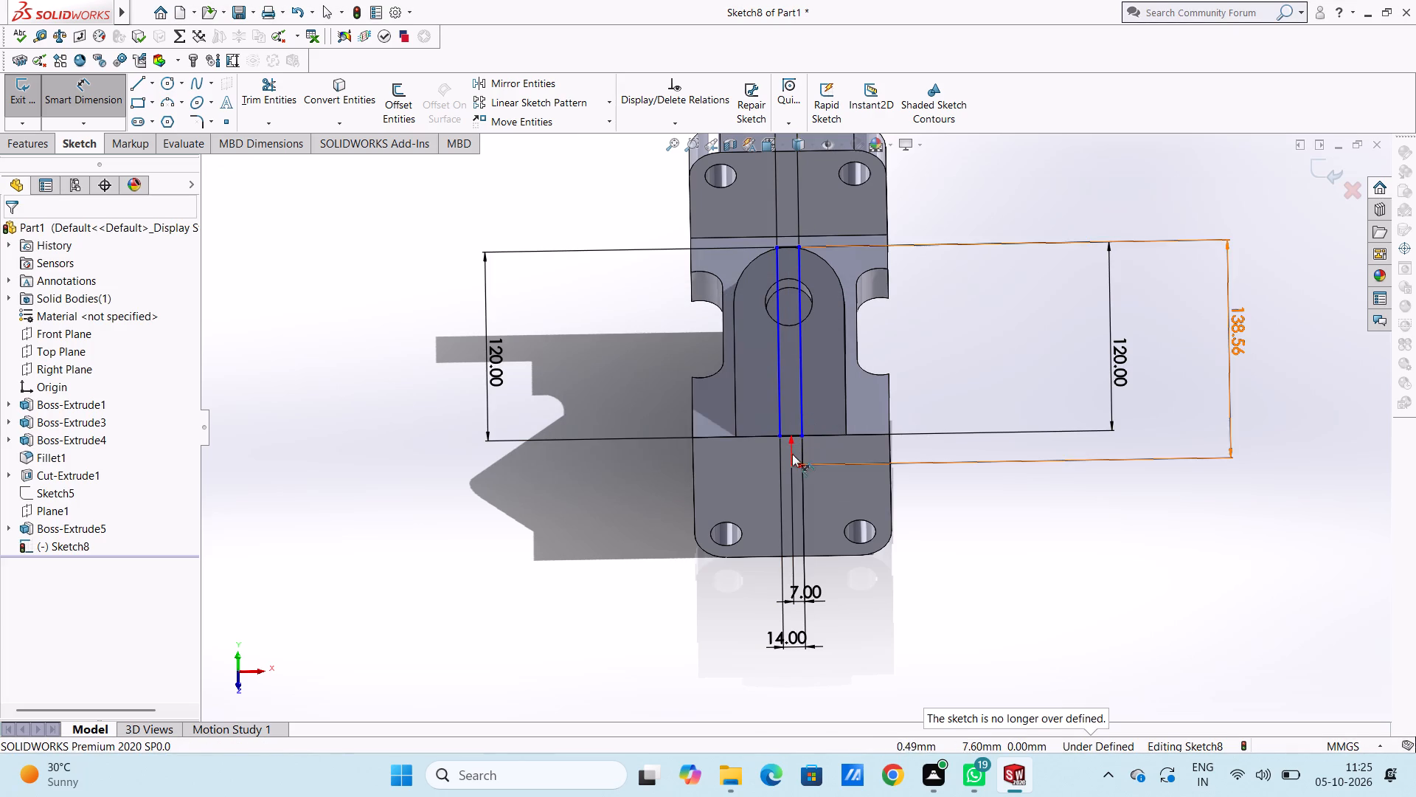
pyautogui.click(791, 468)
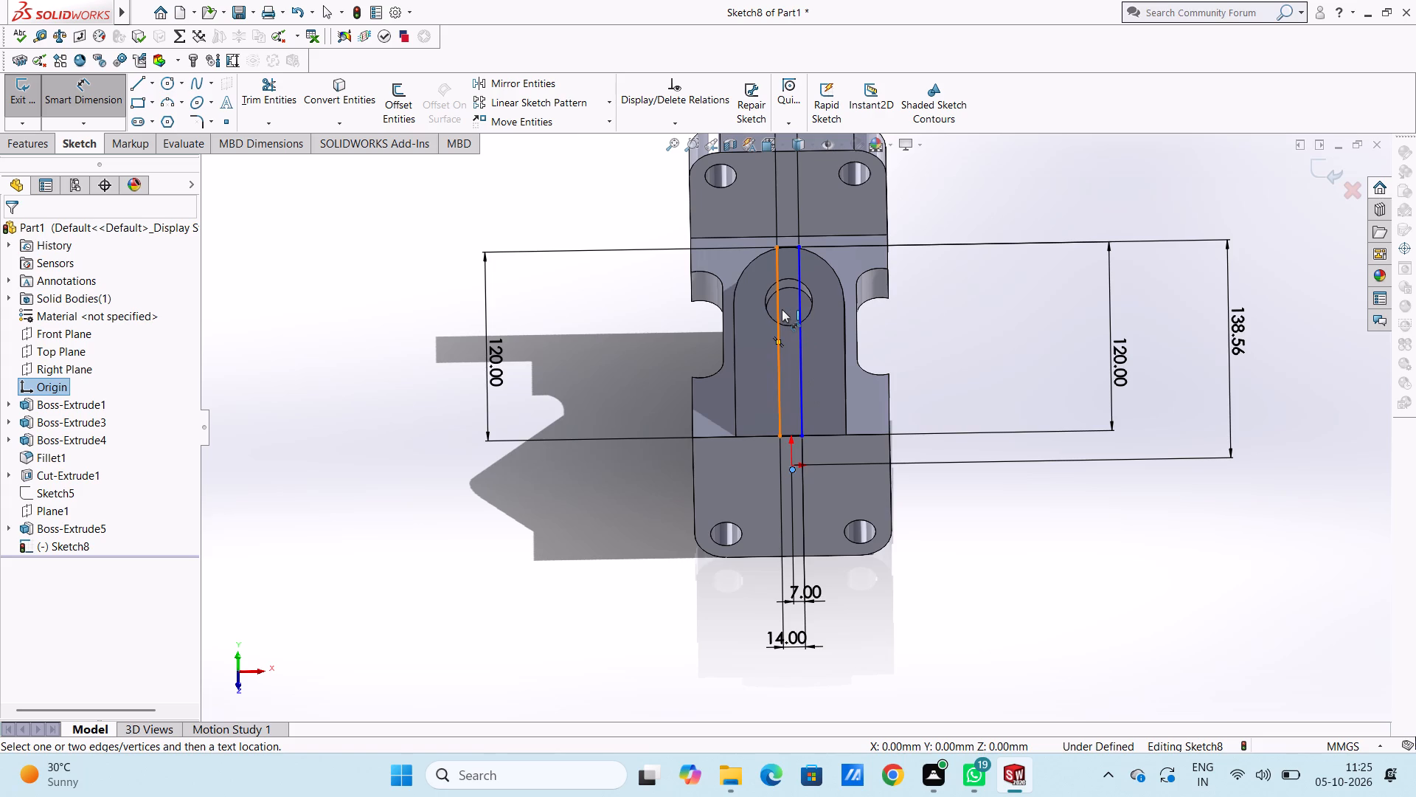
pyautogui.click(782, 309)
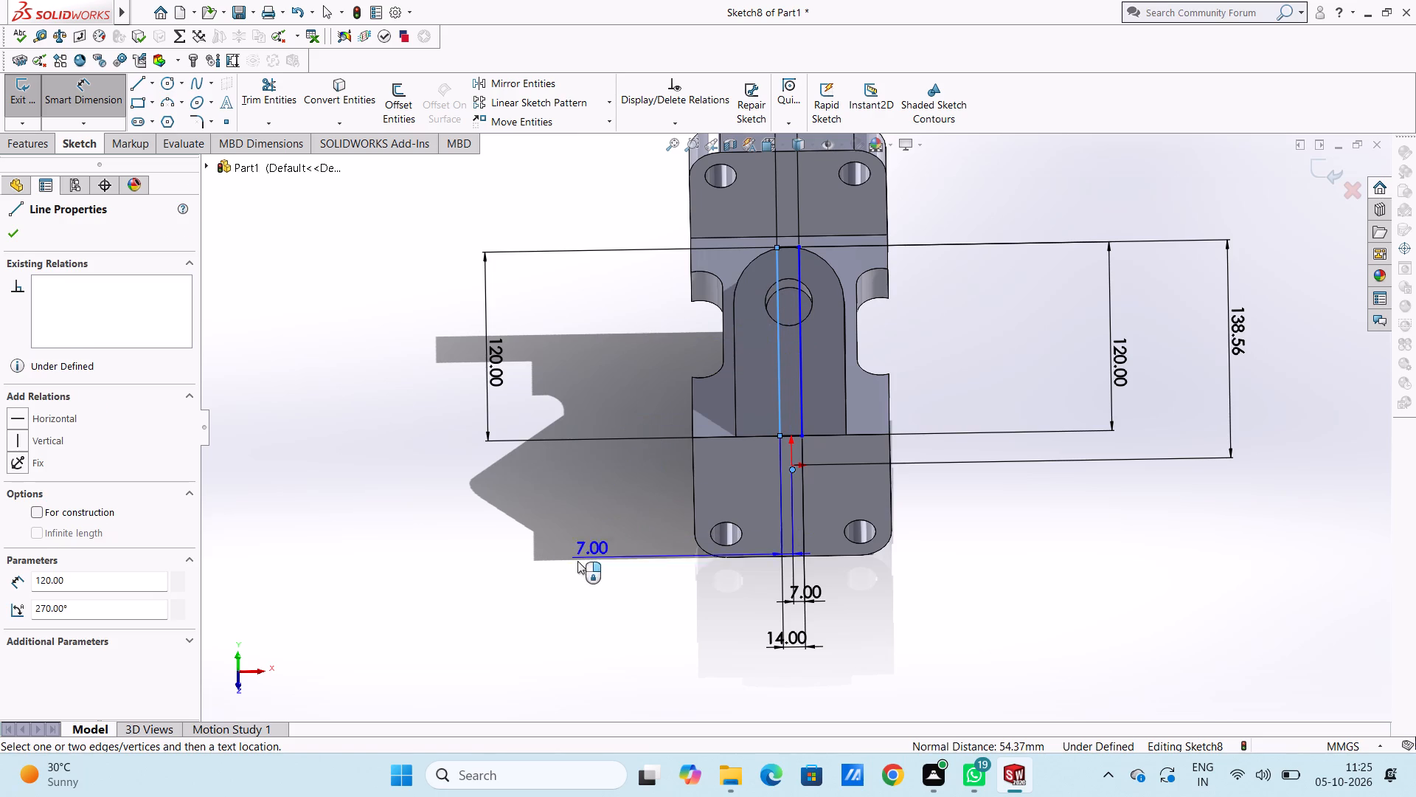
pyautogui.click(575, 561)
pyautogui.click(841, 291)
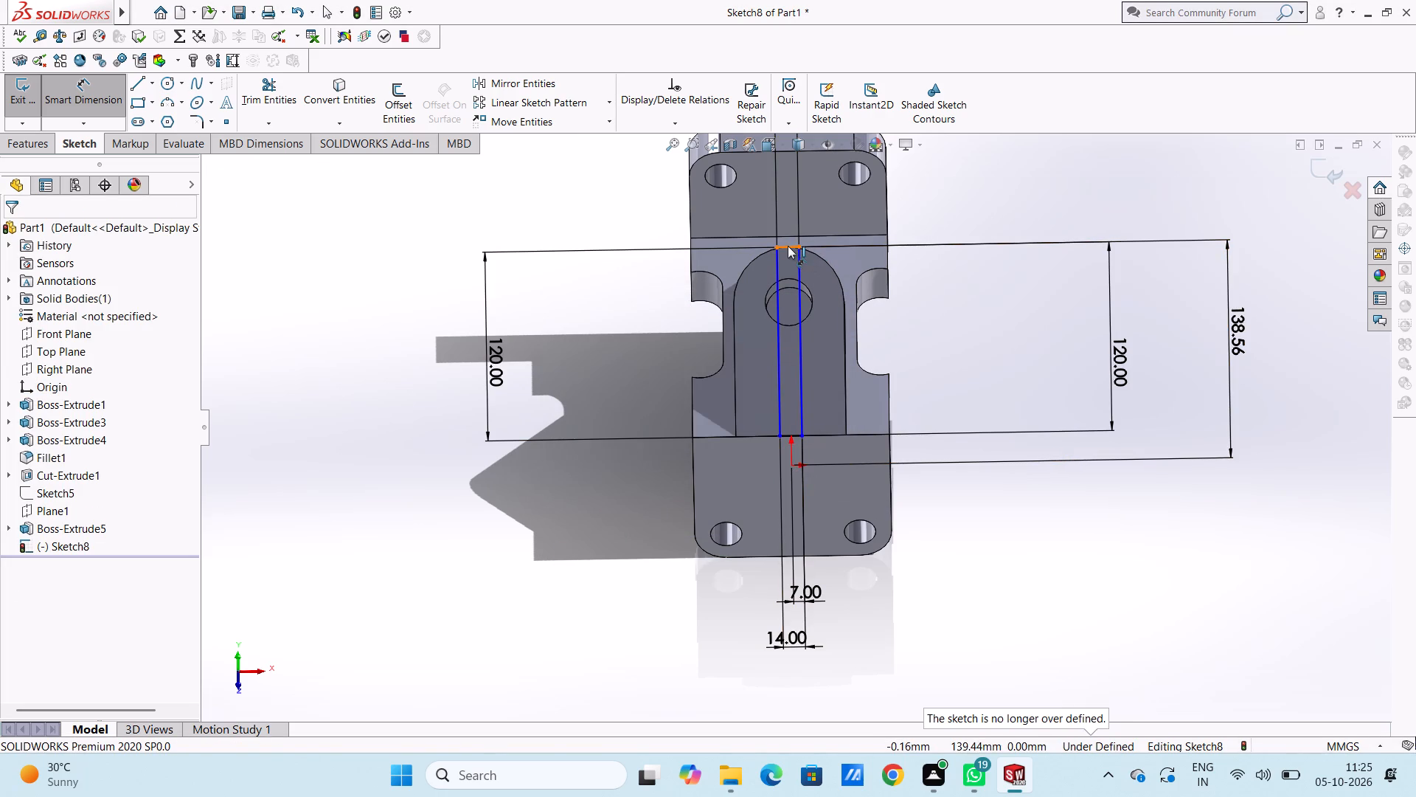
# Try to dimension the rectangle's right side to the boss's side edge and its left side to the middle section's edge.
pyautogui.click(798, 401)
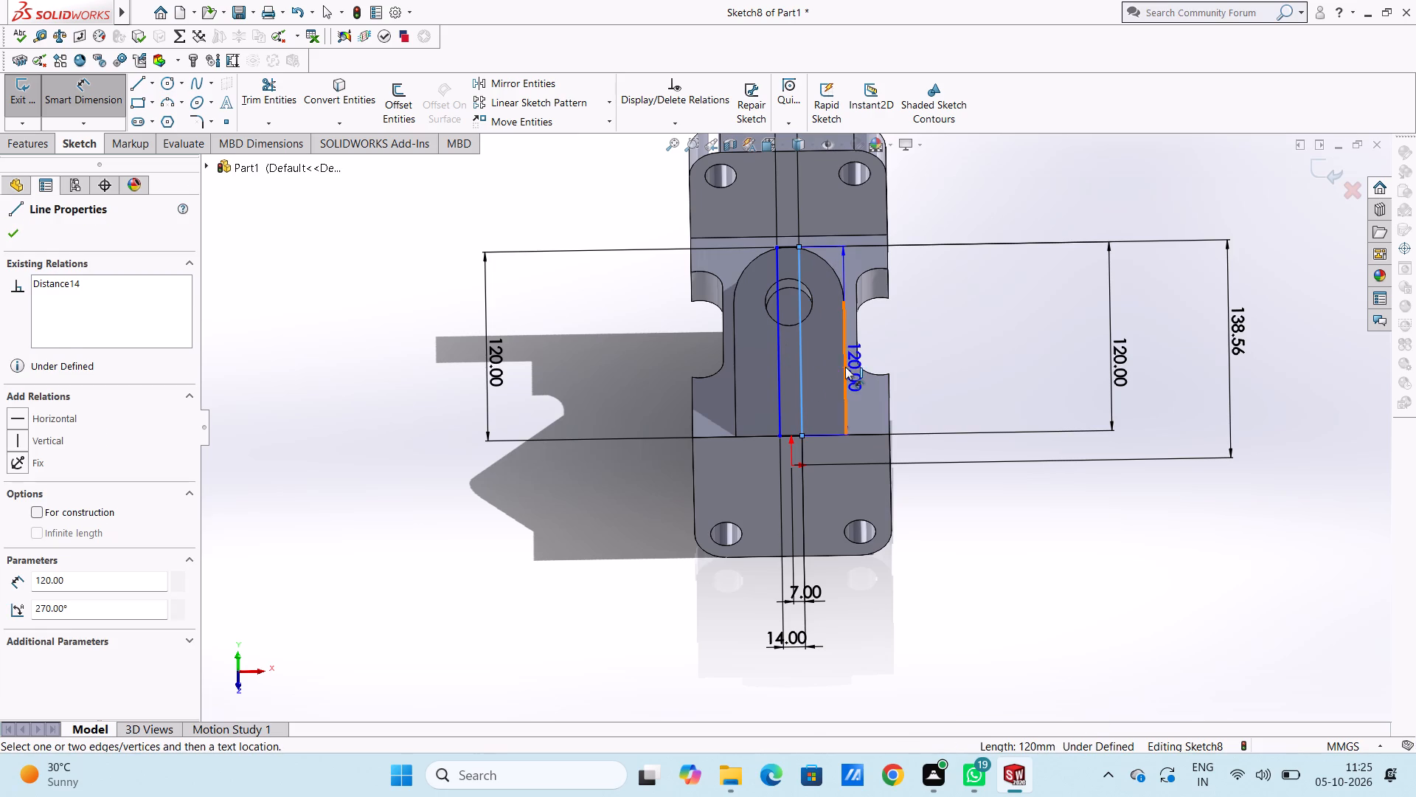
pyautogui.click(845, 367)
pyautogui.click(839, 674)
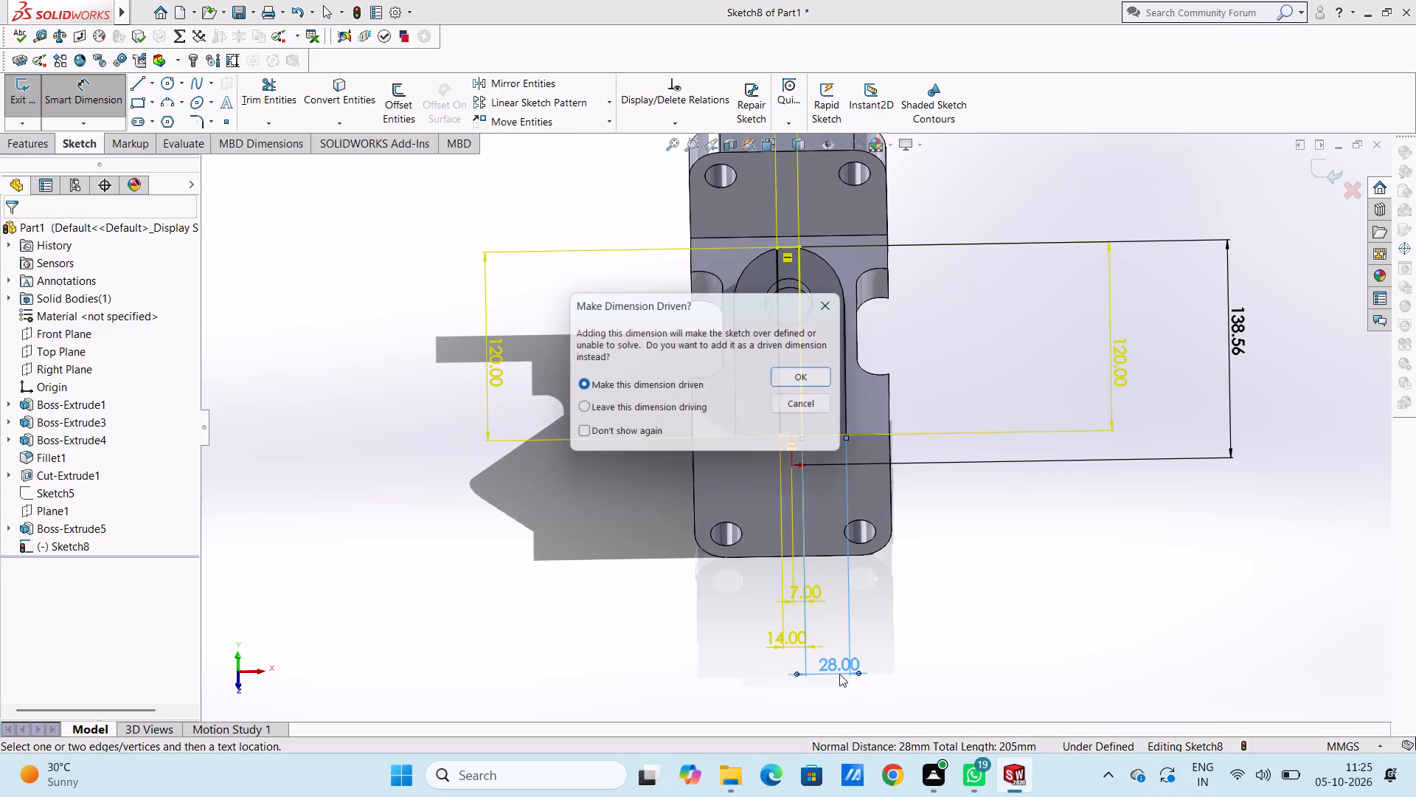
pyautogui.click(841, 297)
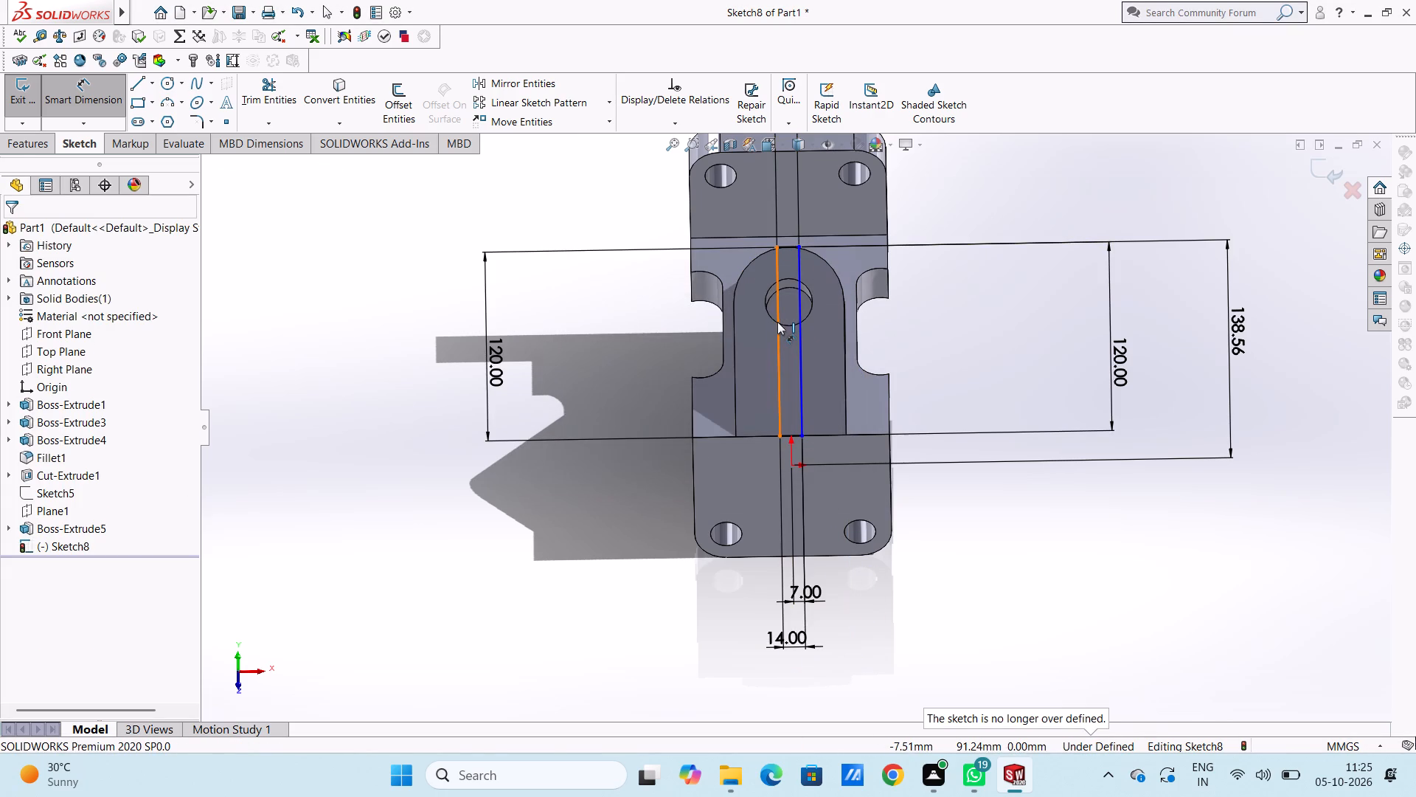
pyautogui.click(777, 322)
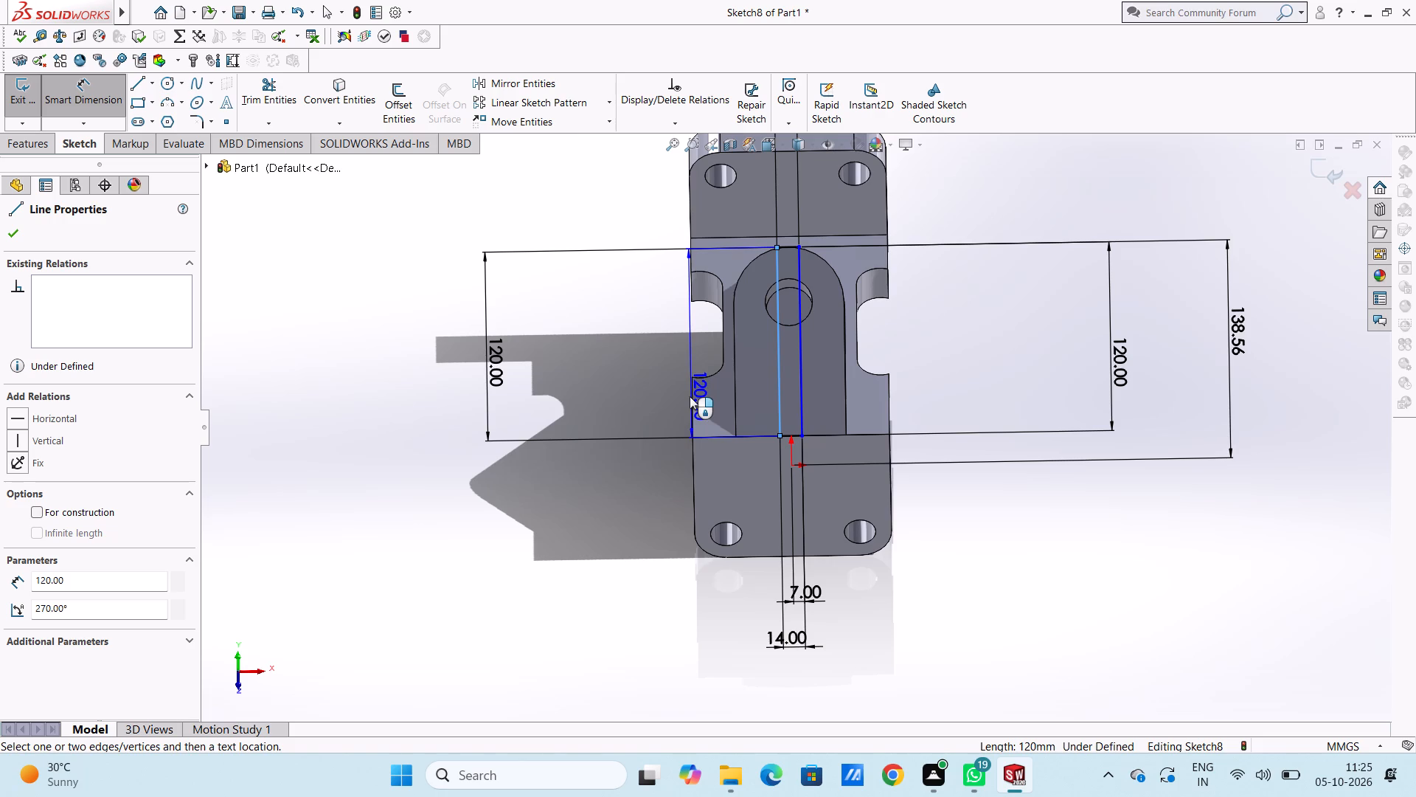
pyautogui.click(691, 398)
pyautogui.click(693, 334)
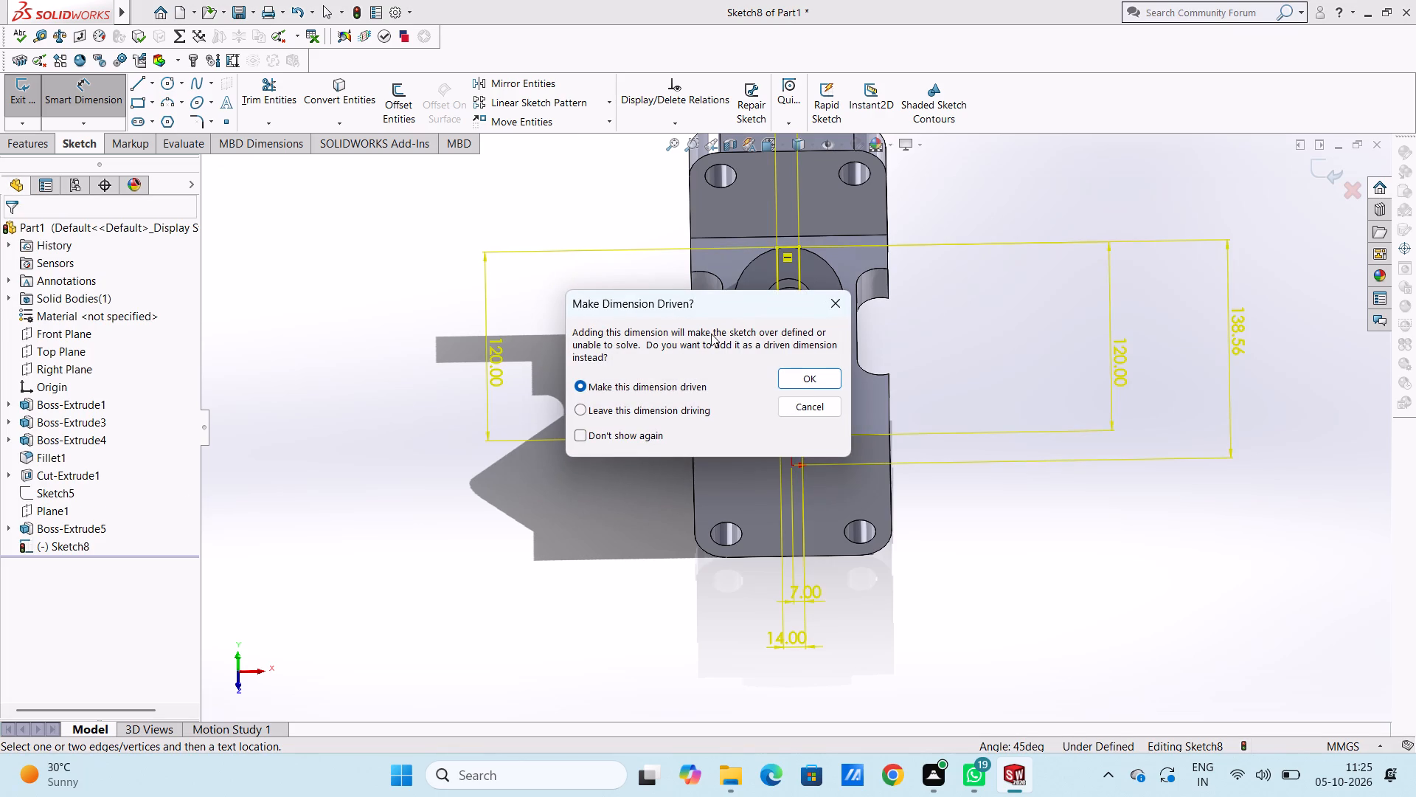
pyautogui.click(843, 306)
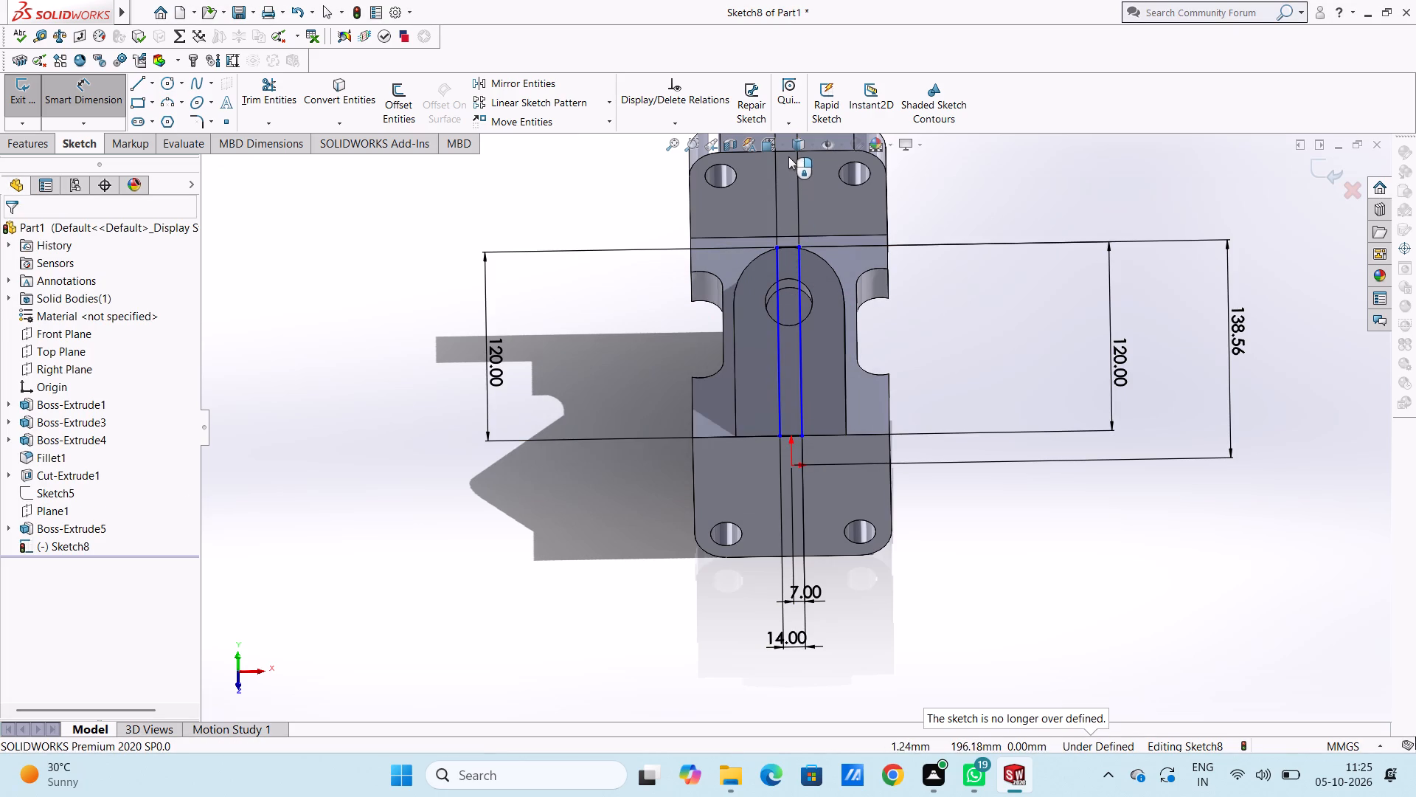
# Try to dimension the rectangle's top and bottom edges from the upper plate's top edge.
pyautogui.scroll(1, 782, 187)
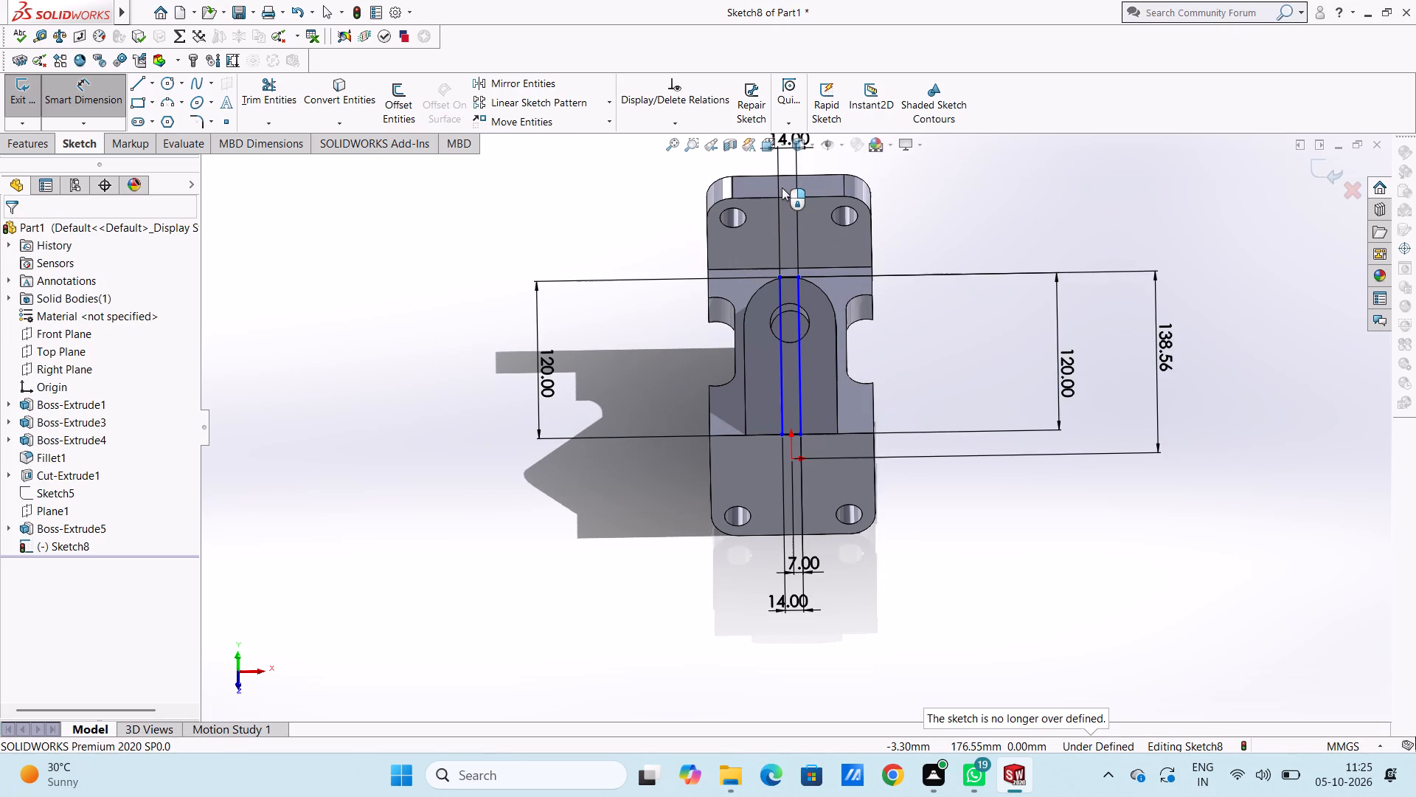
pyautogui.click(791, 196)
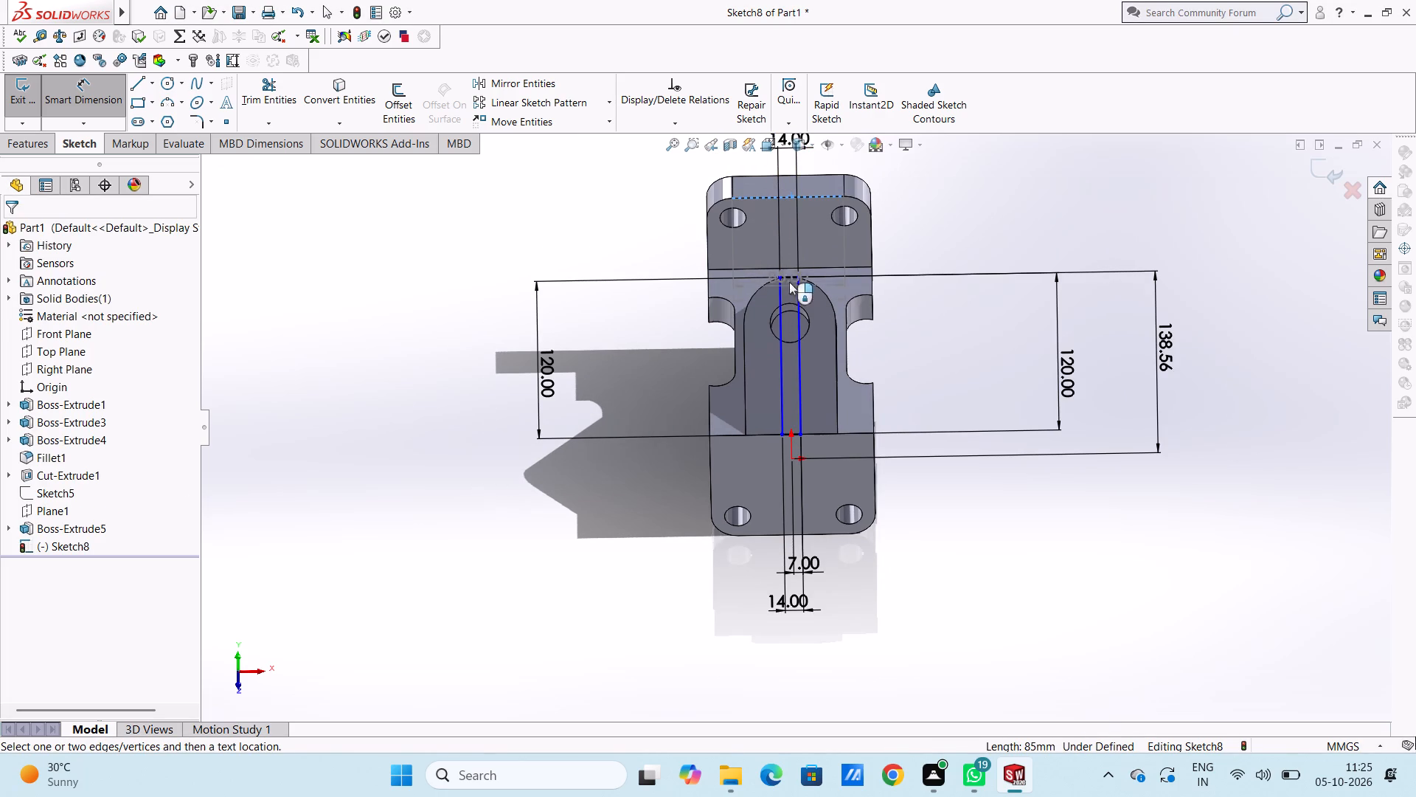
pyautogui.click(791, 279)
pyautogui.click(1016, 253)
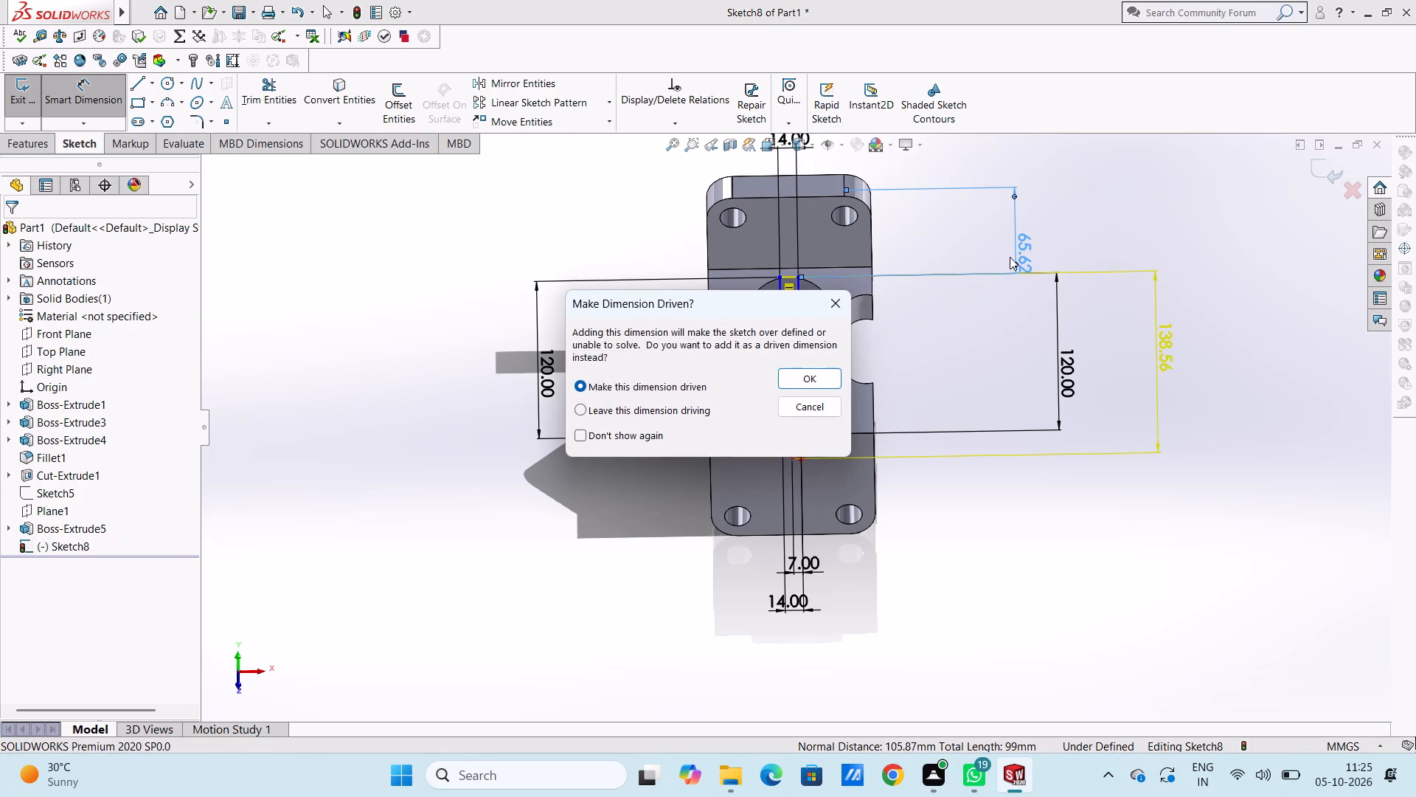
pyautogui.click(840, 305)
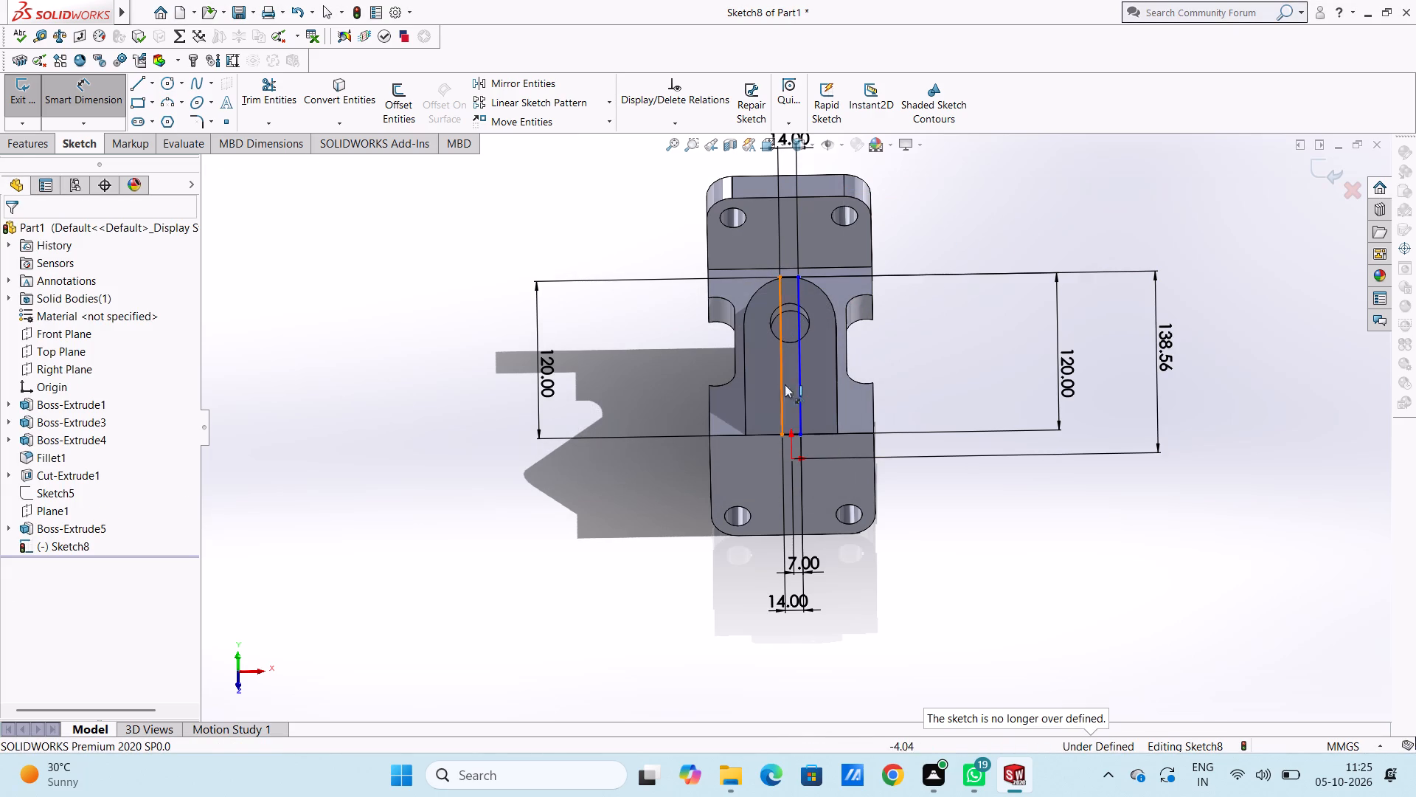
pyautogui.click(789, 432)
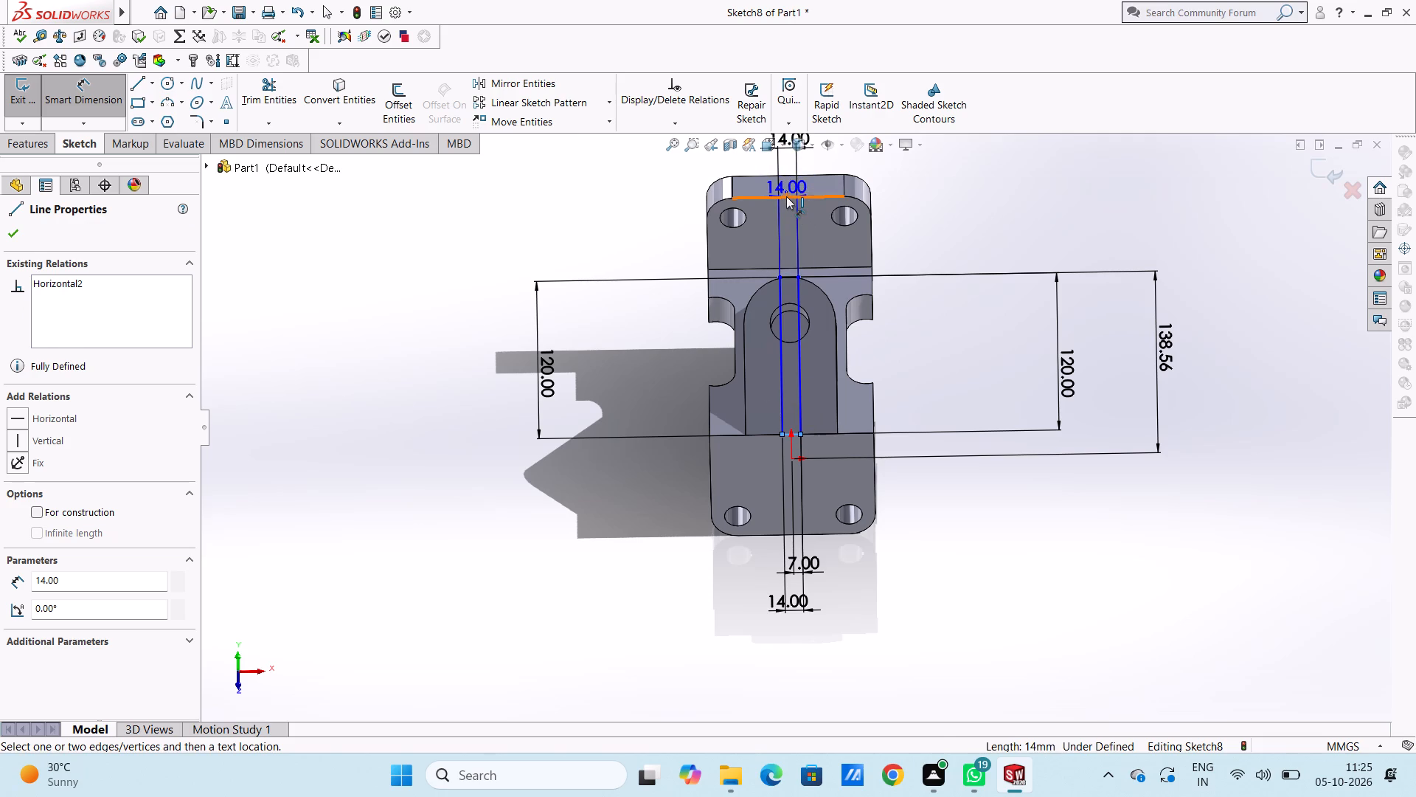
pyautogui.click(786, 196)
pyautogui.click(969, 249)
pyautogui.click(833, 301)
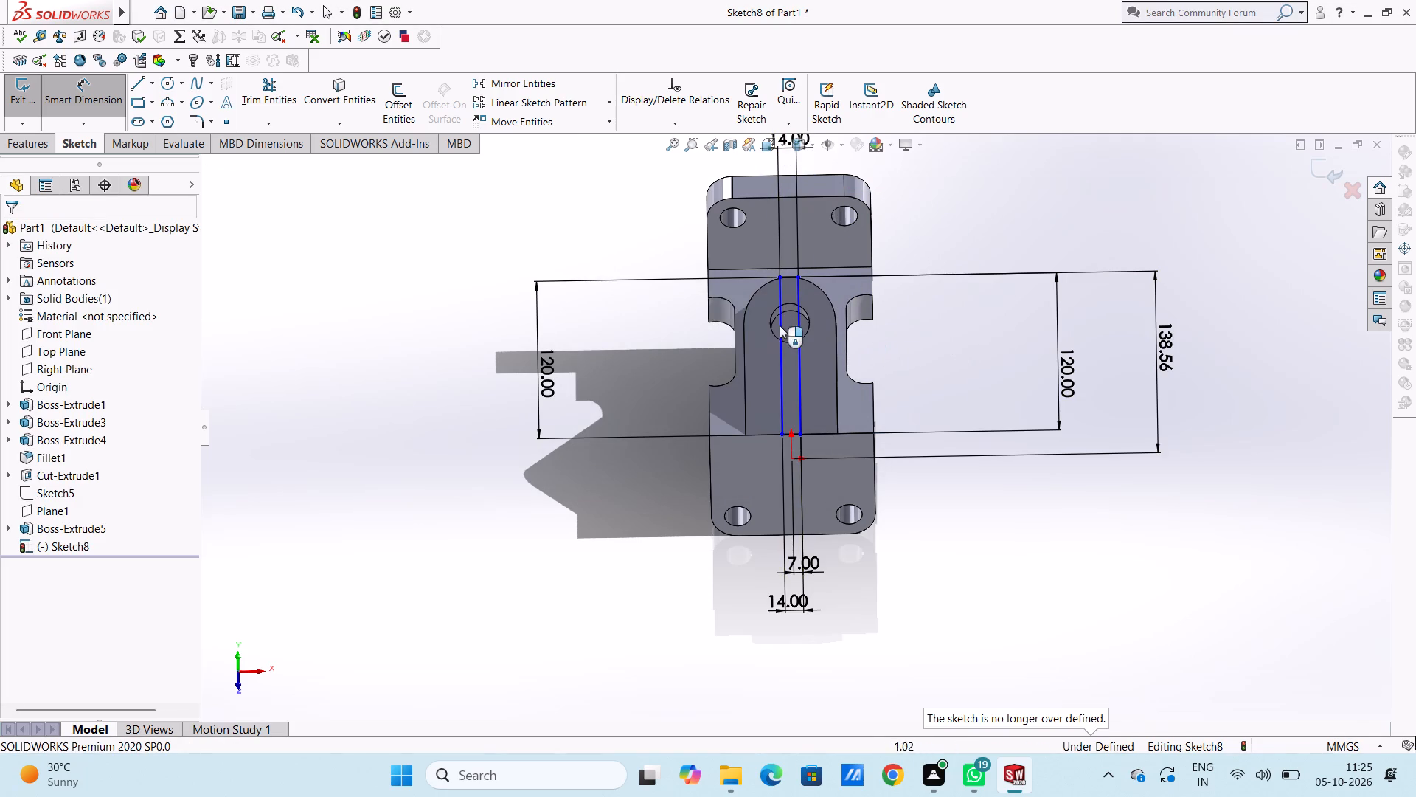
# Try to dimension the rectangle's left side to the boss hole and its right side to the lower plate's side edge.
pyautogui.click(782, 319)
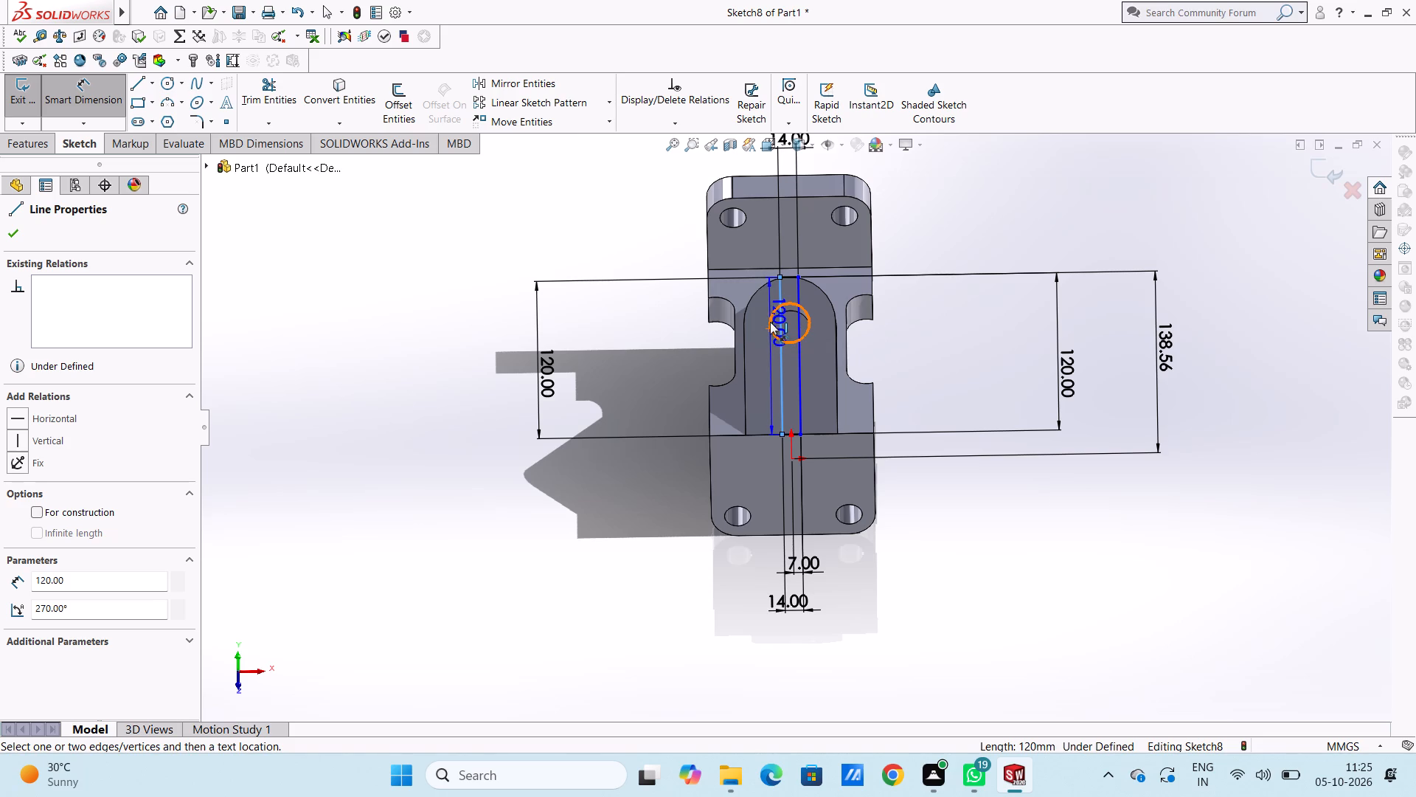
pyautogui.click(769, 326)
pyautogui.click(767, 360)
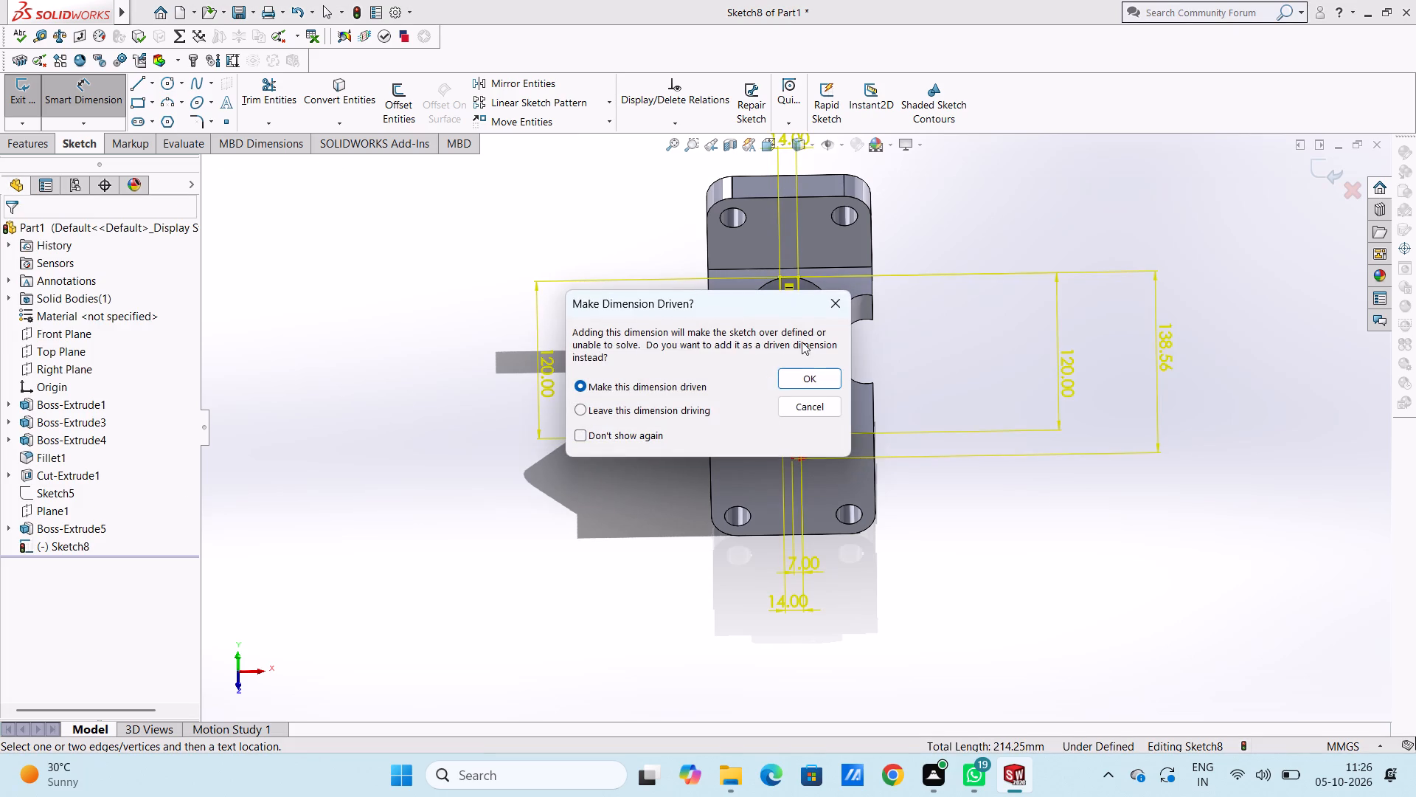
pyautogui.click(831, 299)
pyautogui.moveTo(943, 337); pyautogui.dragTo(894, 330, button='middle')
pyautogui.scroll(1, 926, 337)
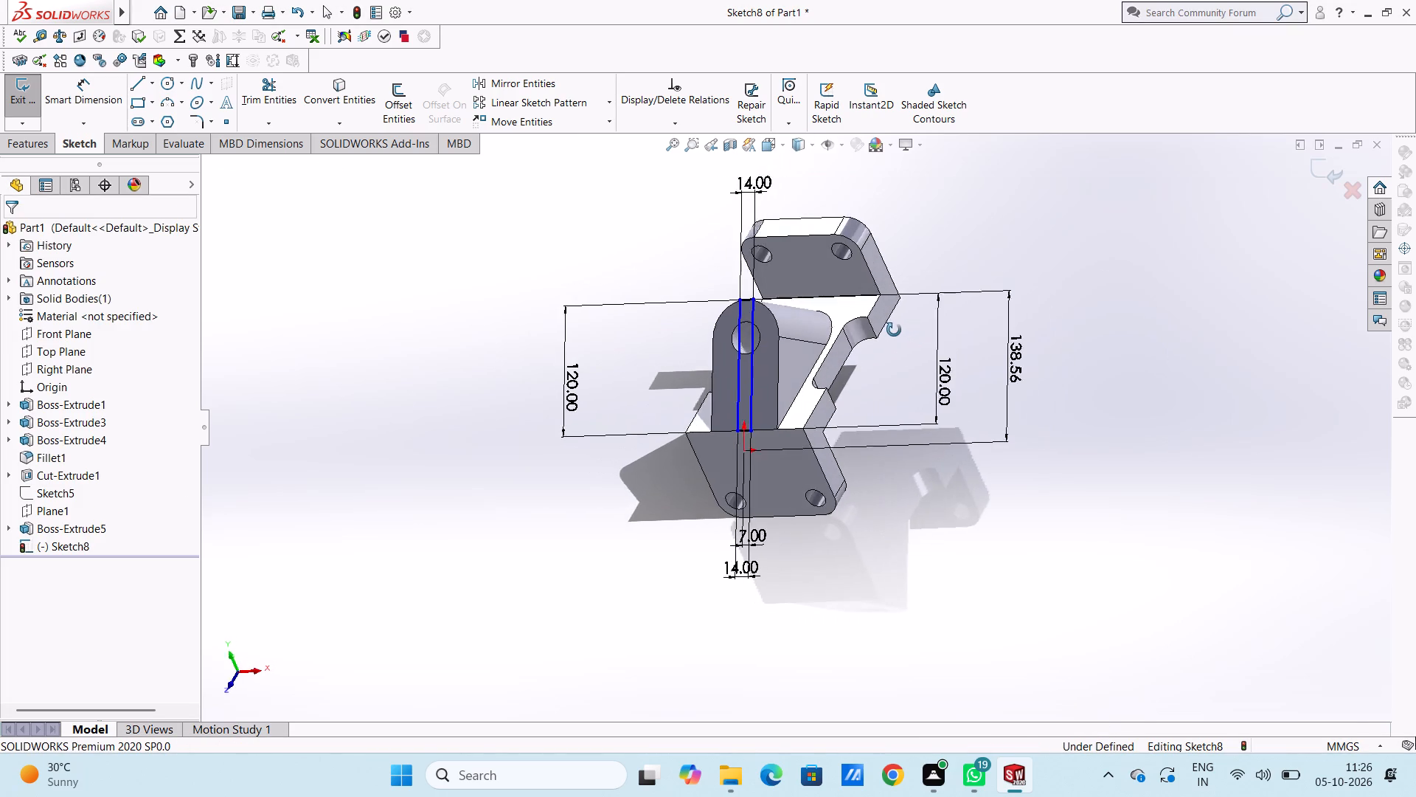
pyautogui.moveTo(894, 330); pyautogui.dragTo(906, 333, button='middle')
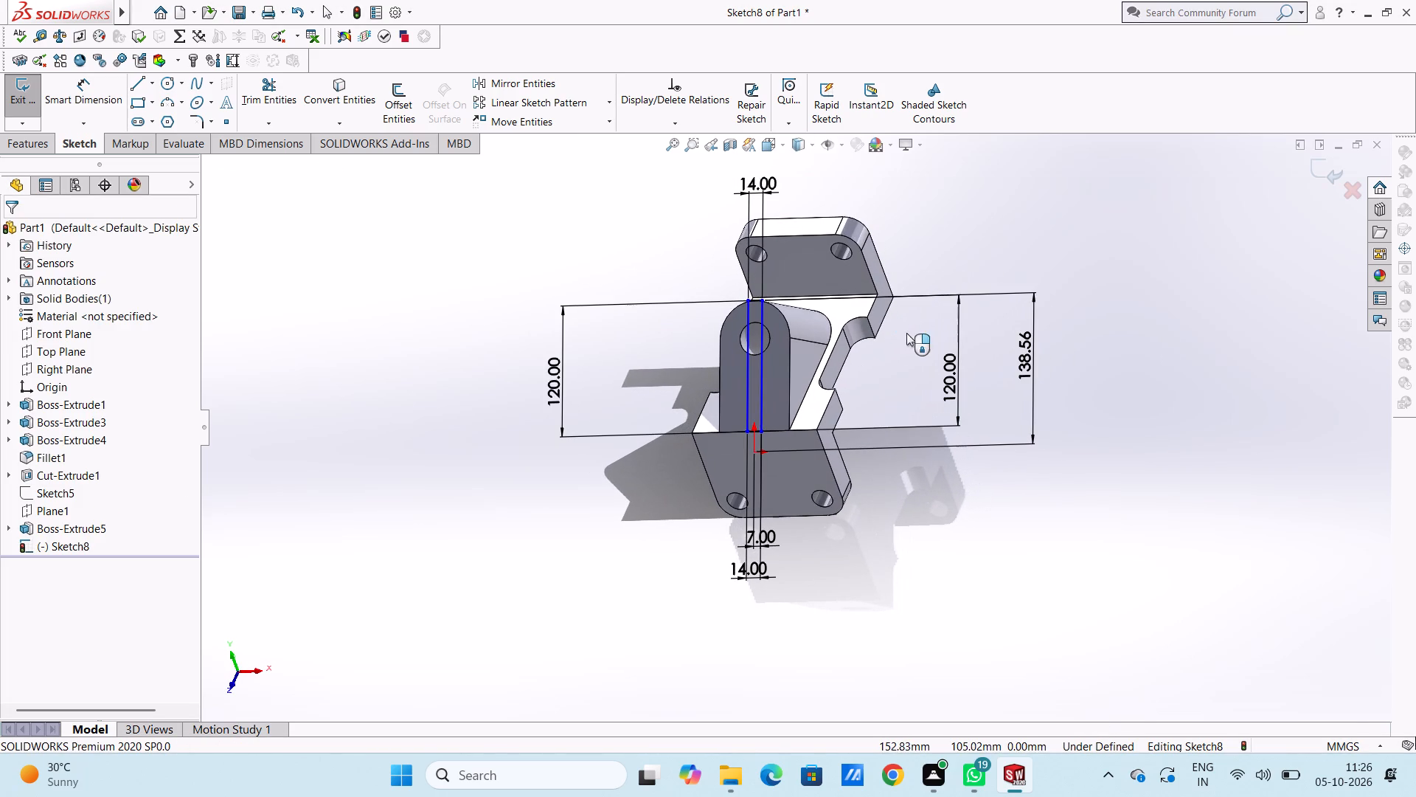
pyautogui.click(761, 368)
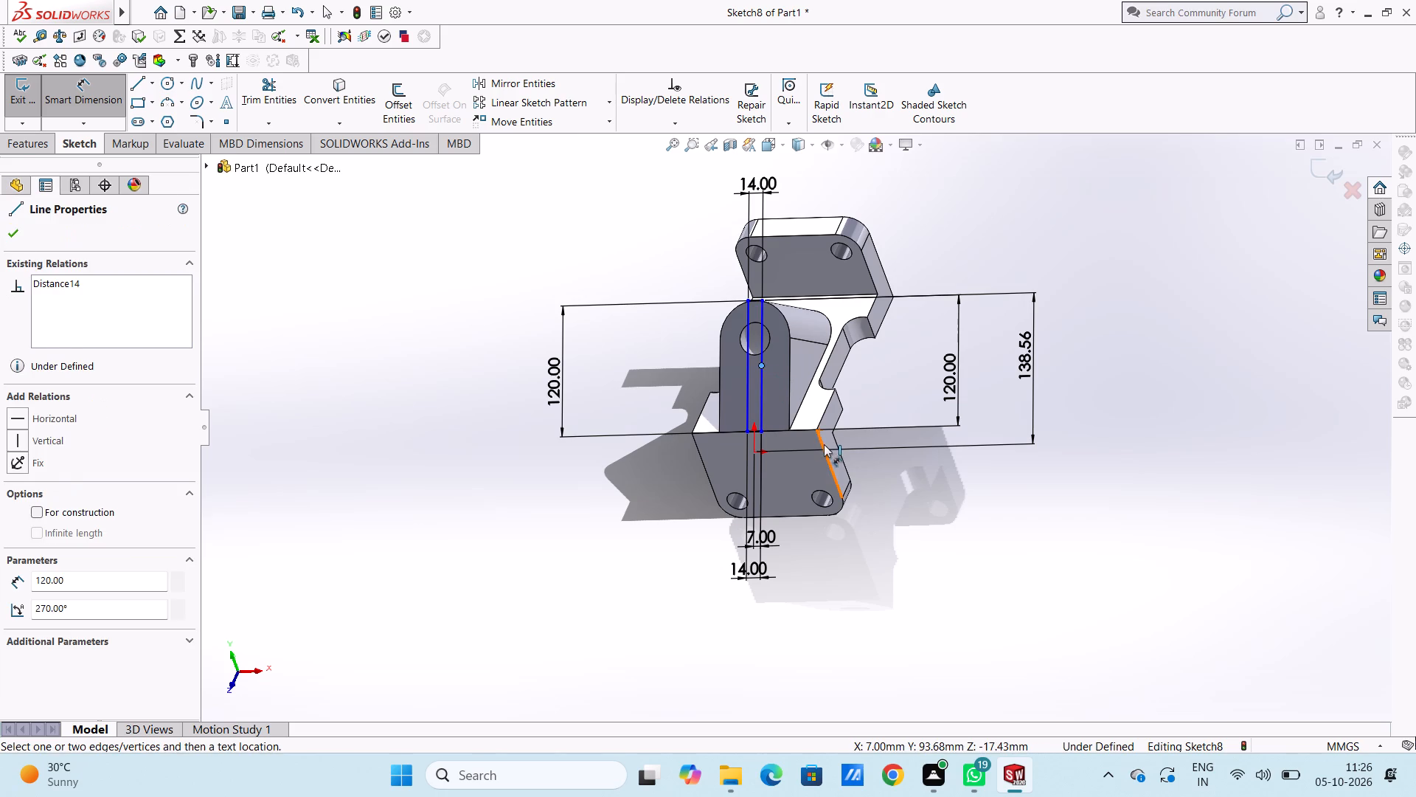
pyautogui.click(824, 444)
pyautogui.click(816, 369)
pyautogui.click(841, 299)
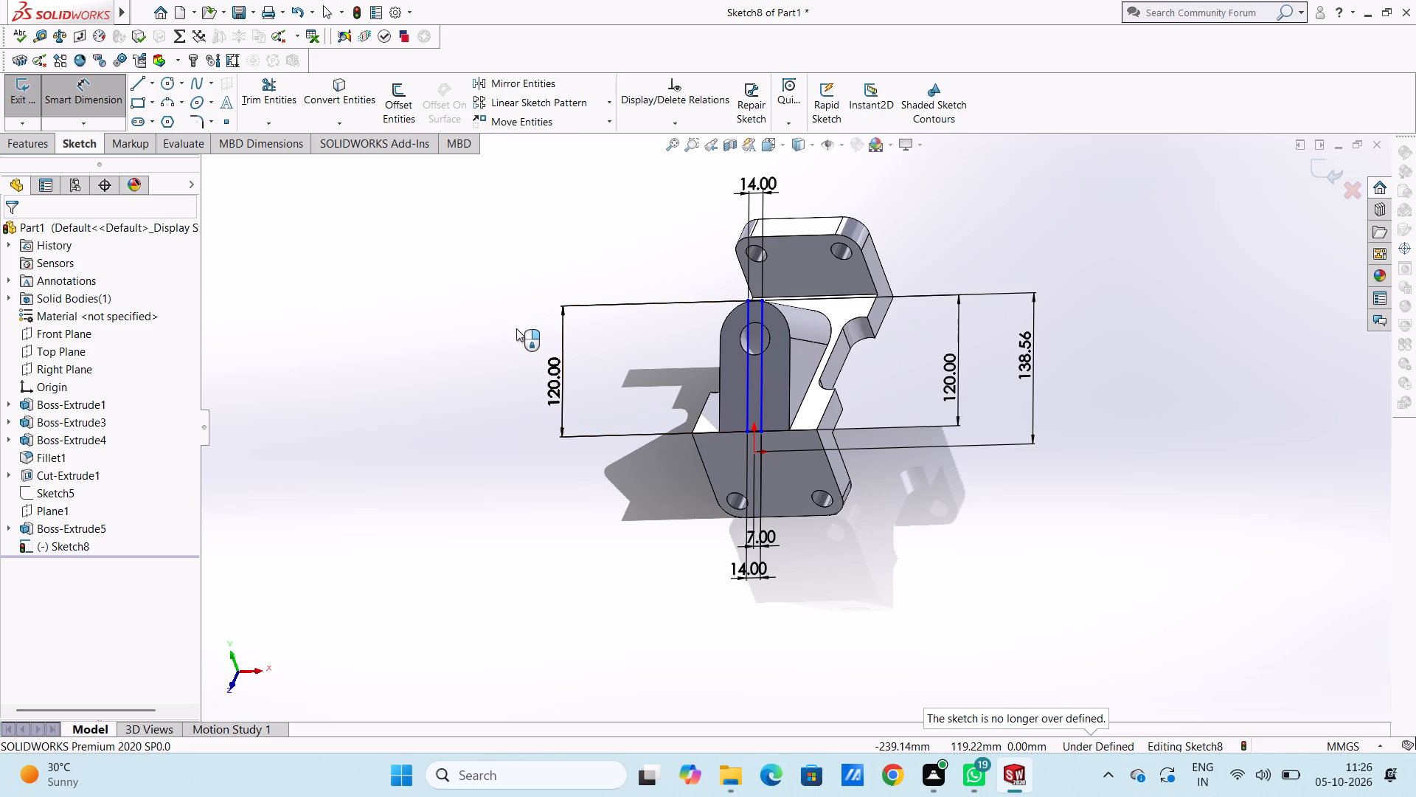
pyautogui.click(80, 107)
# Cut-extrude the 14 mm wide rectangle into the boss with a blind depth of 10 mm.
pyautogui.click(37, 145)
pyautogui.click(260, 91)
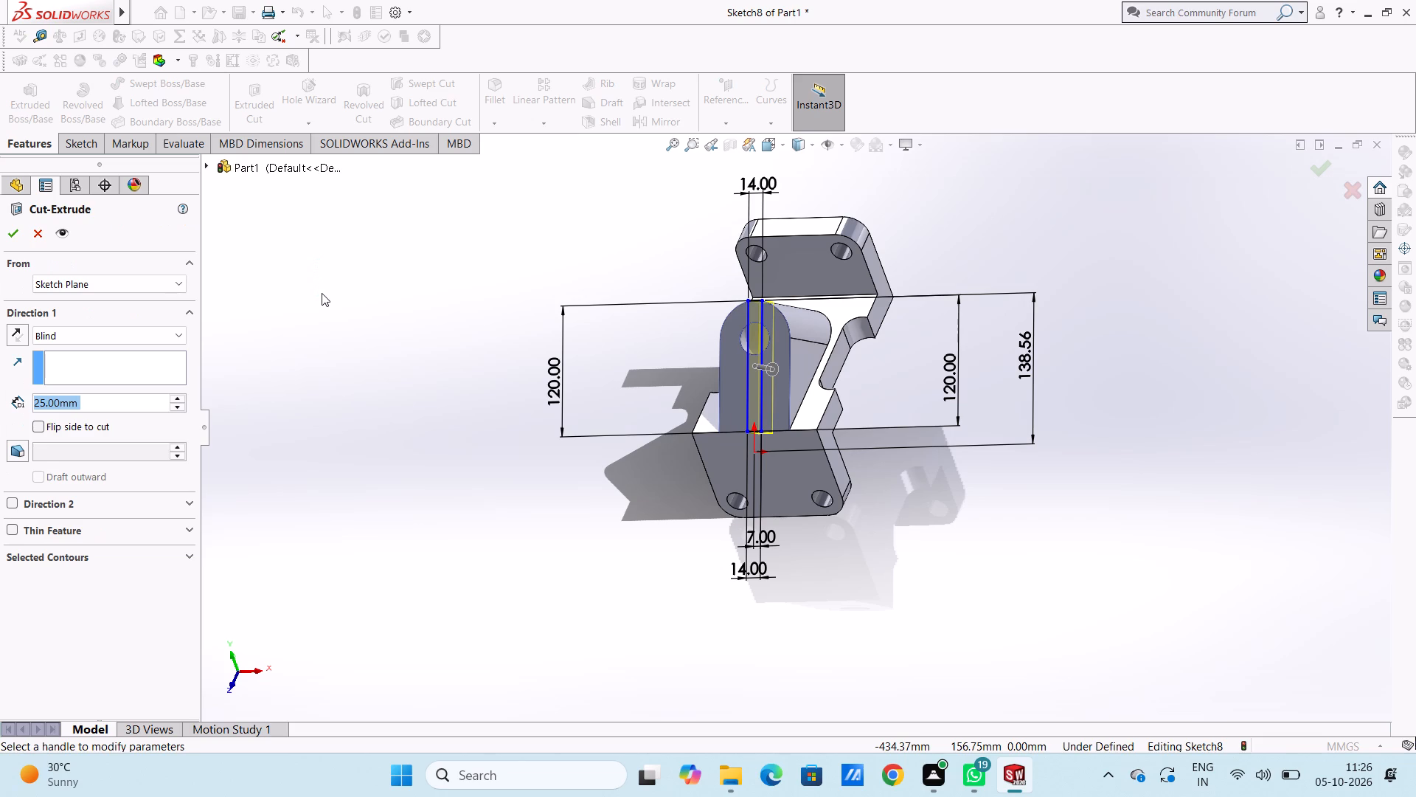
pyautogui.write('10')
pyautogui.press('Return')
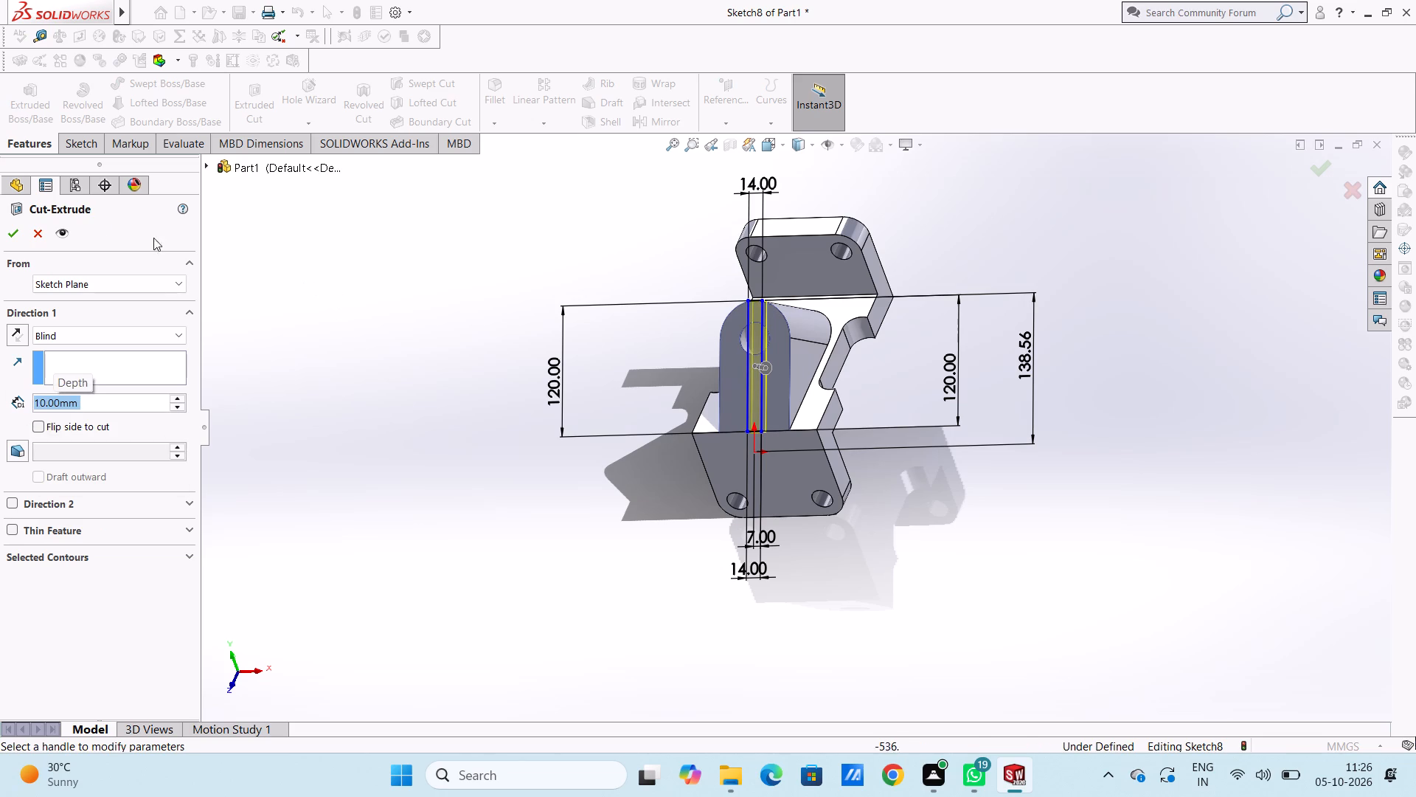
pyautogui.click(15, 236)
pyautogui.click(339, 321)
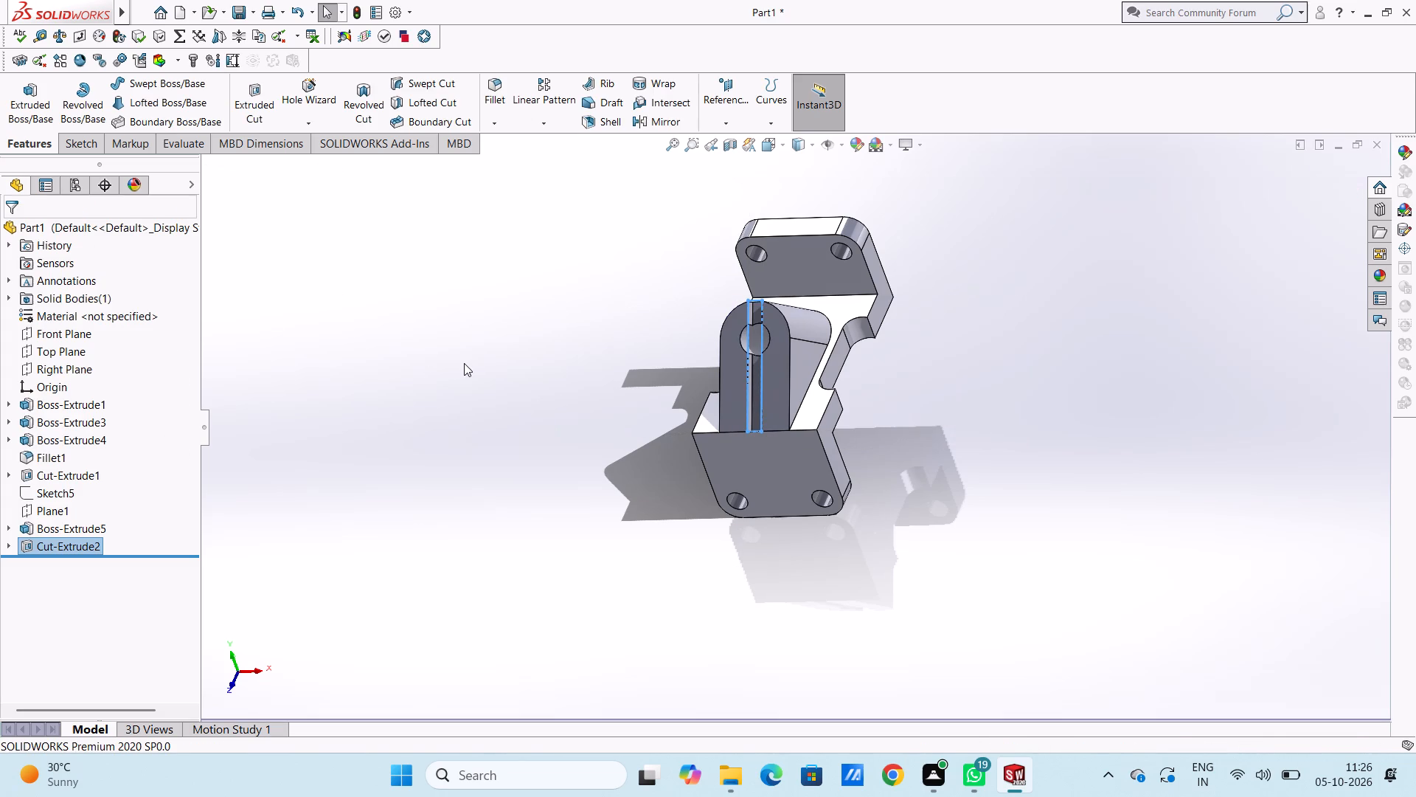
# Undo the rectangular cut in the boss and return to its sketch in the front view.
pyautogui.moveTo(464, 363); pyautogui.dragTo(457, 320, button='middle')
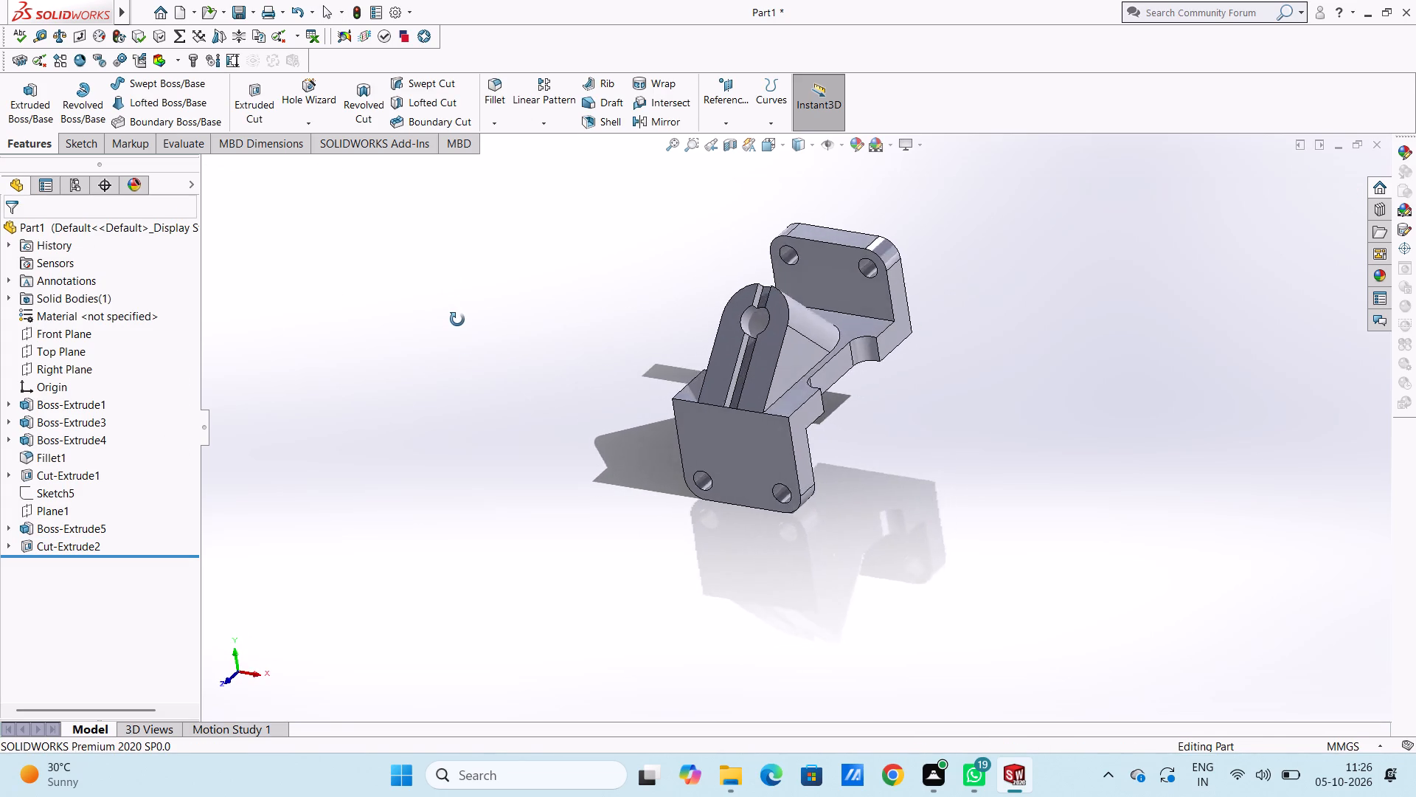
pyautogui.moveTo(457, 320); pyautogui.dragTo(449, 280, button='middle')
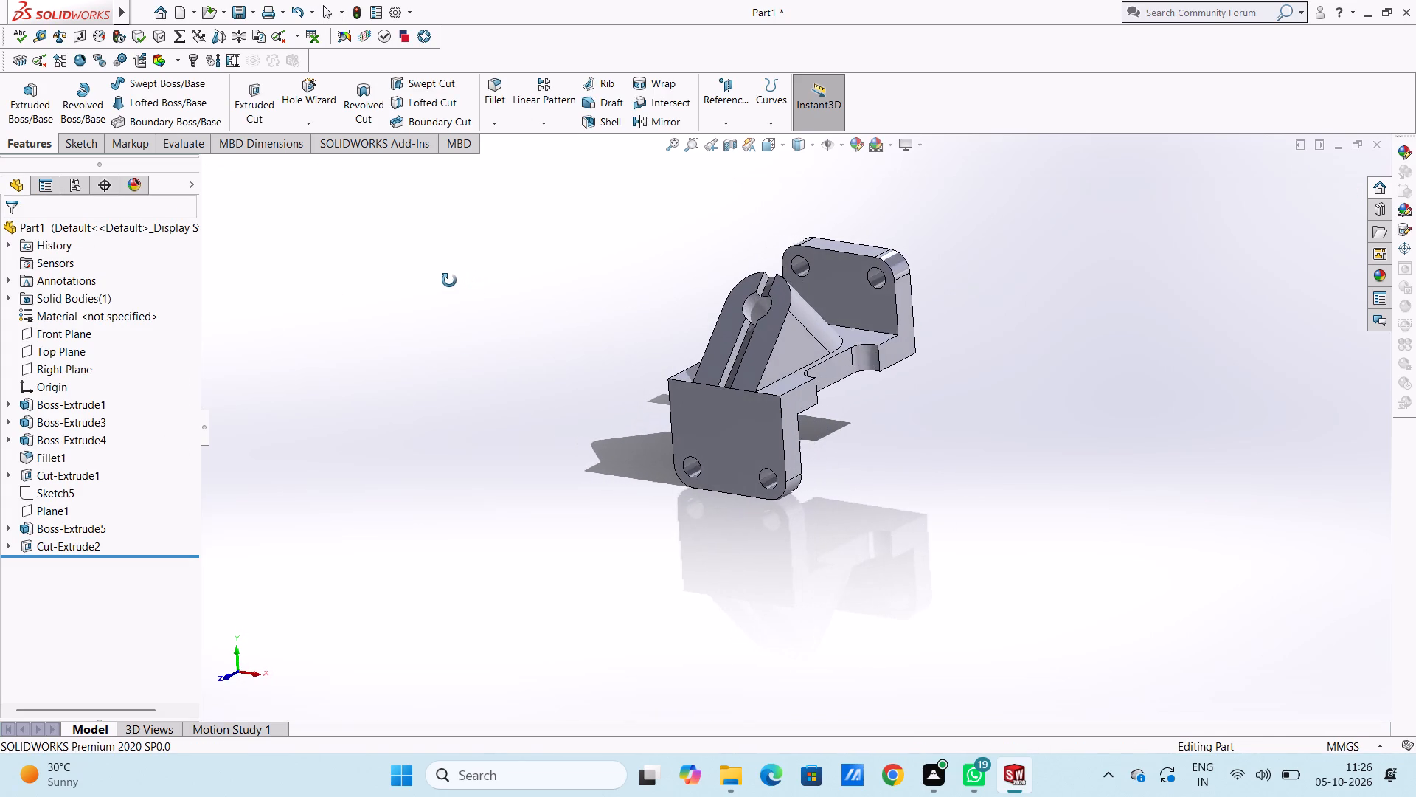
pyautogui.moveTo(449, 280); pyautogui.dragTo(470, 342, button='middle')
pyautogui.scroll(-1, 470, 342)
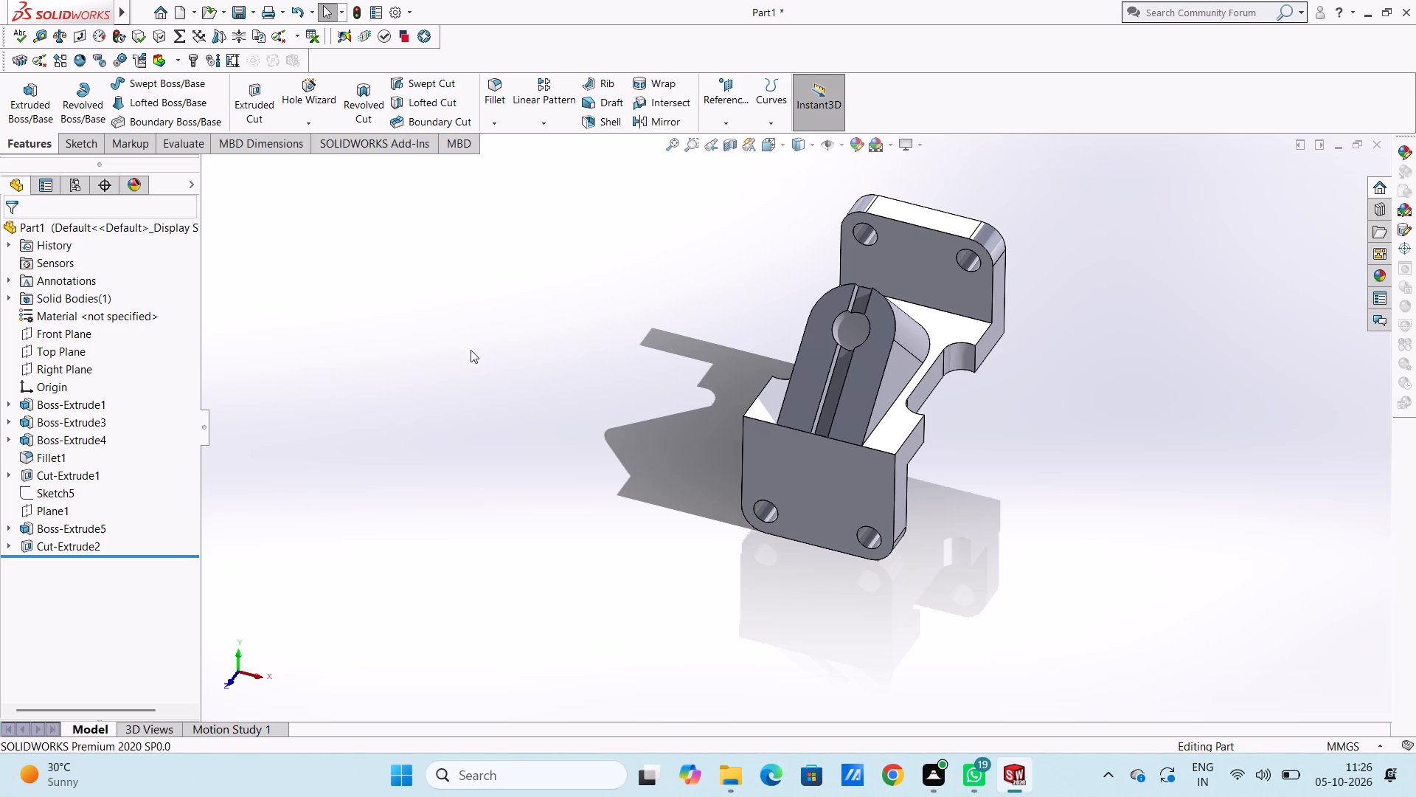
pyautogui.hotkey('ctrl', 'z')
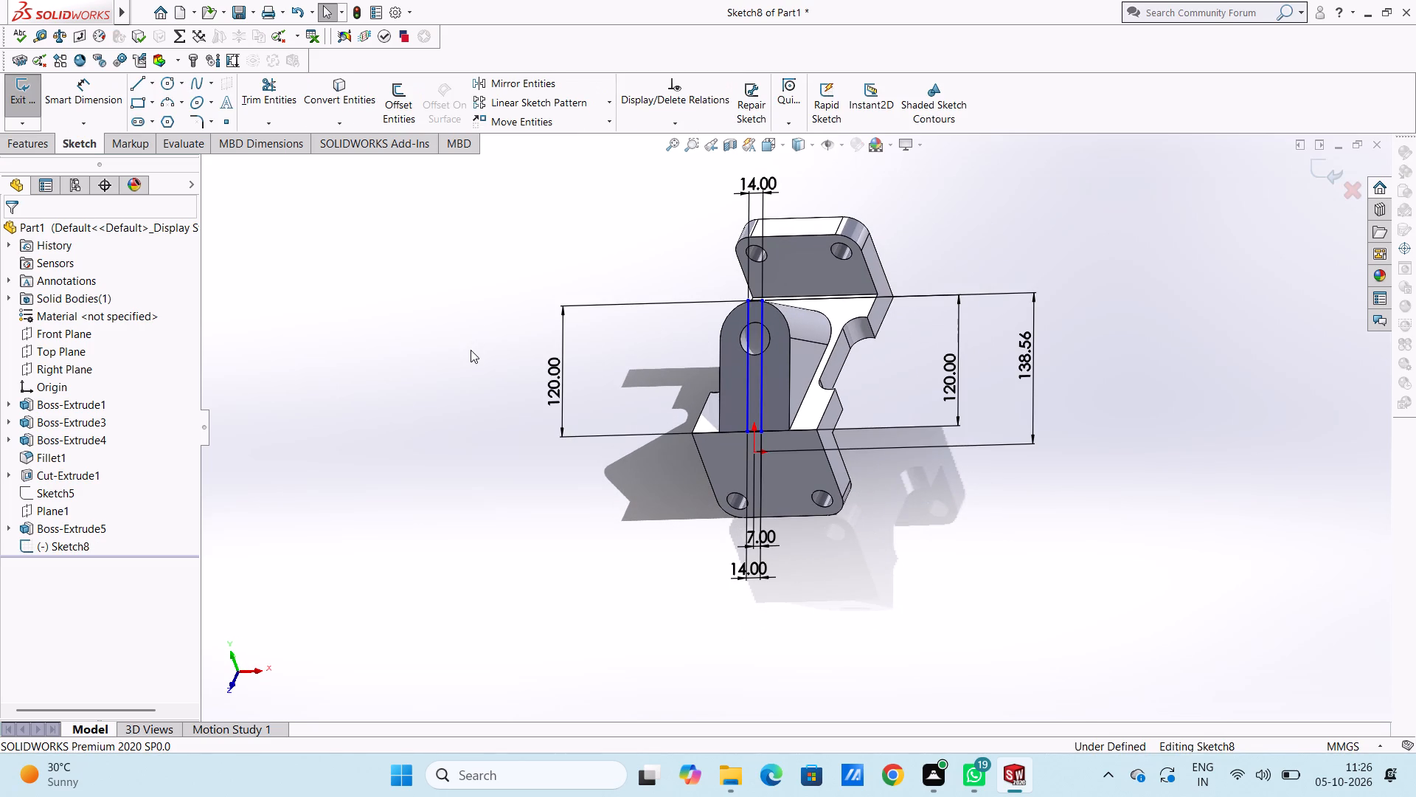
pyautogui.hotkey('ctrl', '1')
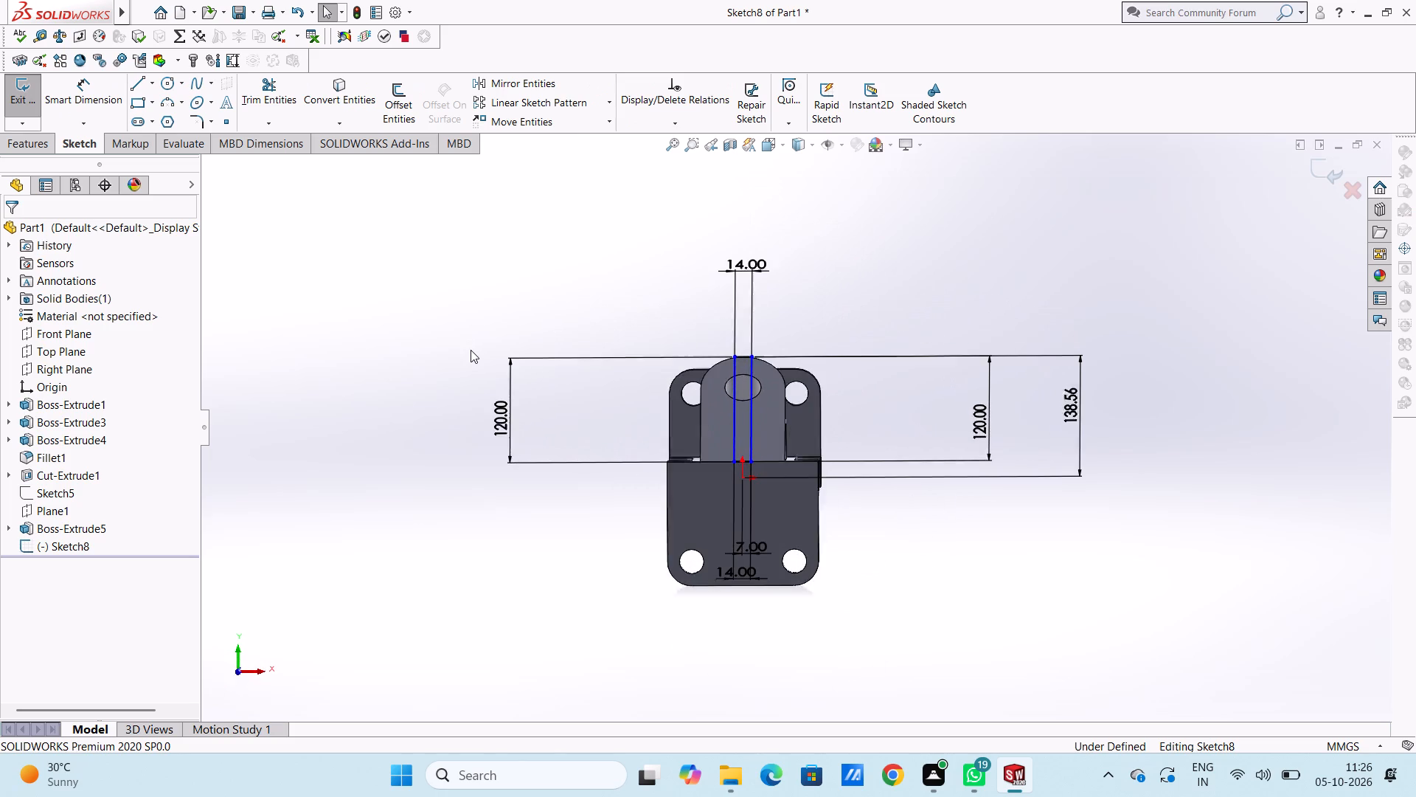
# Extend the 14 mm wide rectangle about 18.56 mm down onto the lower plate with three connected lines level with the origin.
pyautogui.moveTo(670, 278); pyautogui.dragTo(663, 314, button='middle')
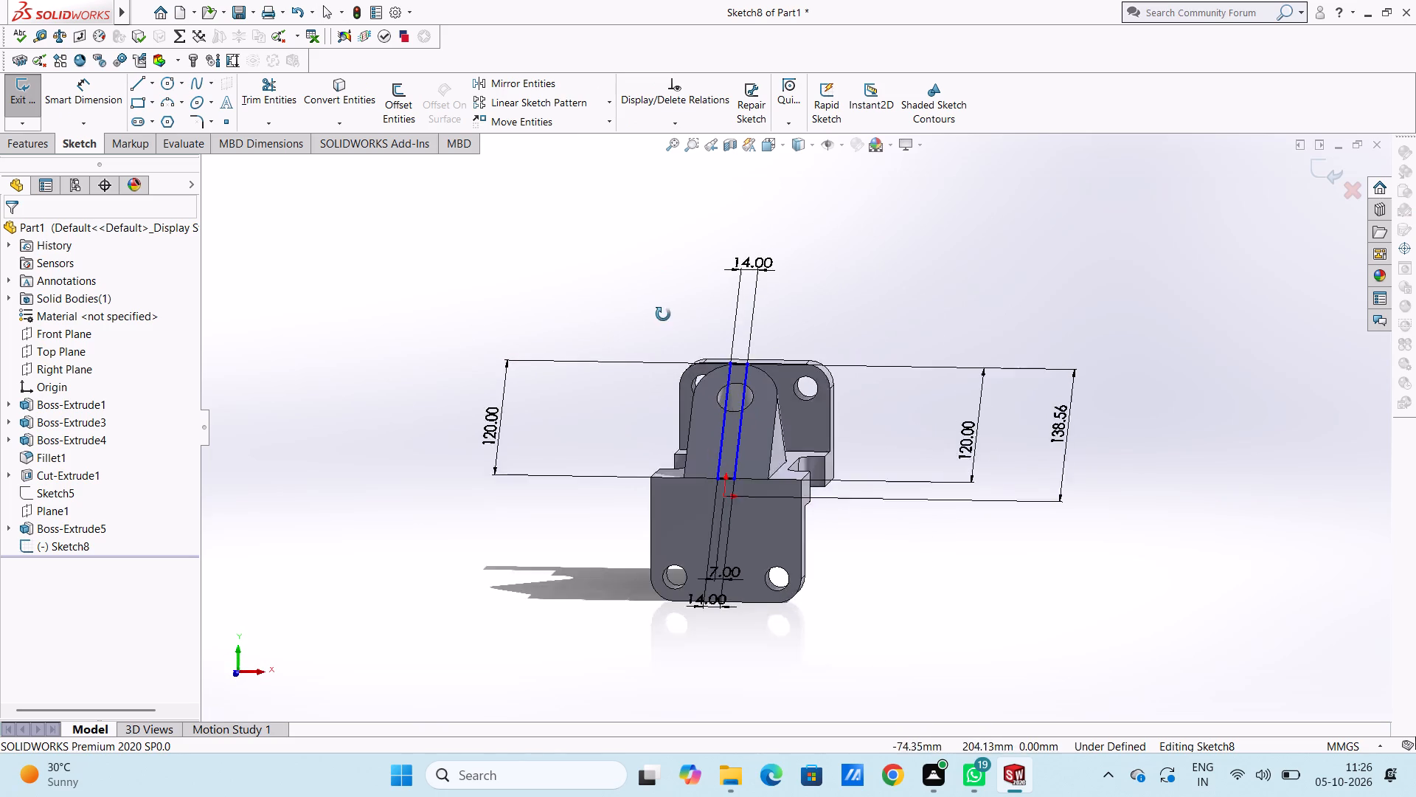
pyautogui.moveTo(663, 314); pyautogui.dragTo(645, 392, button='middle')
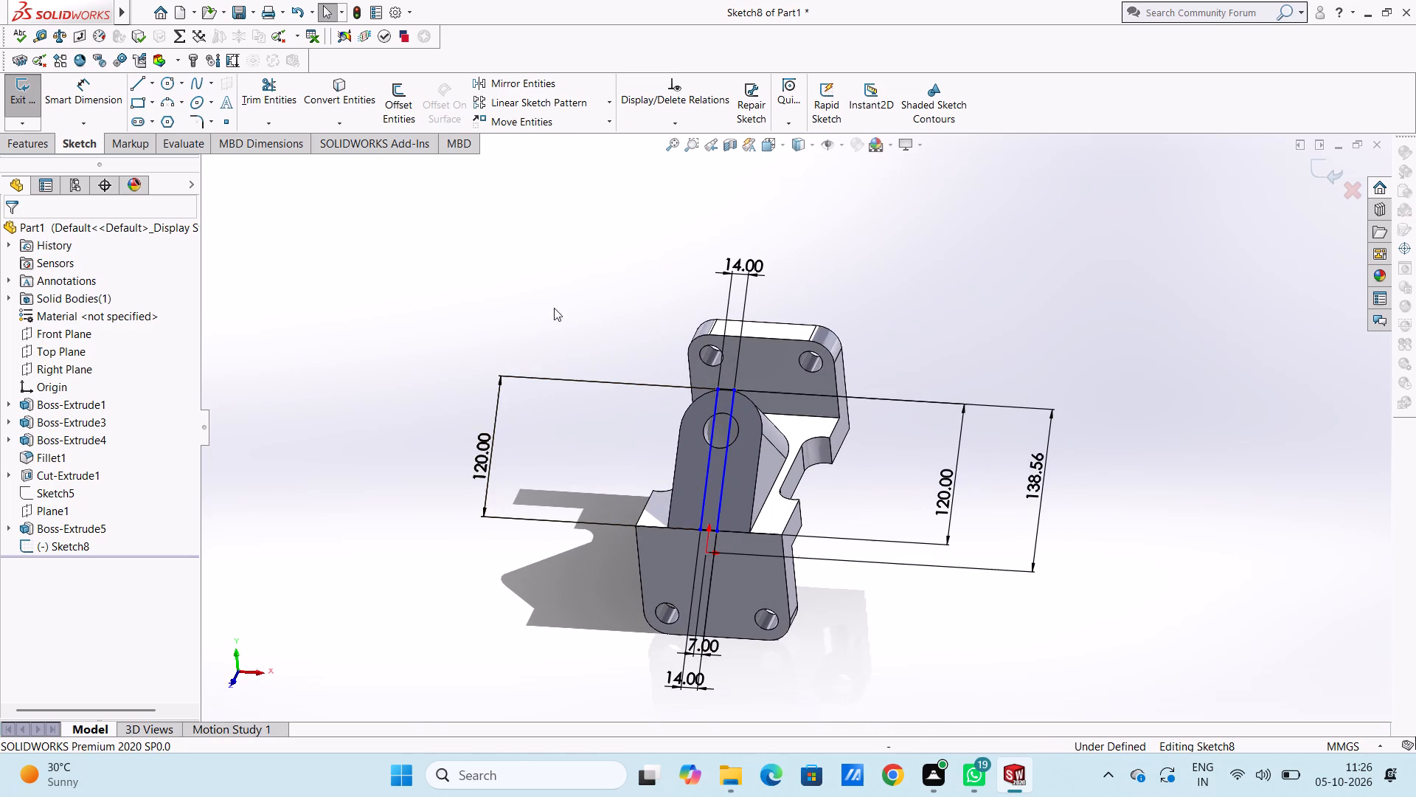
pyautogui.click(131, 79)
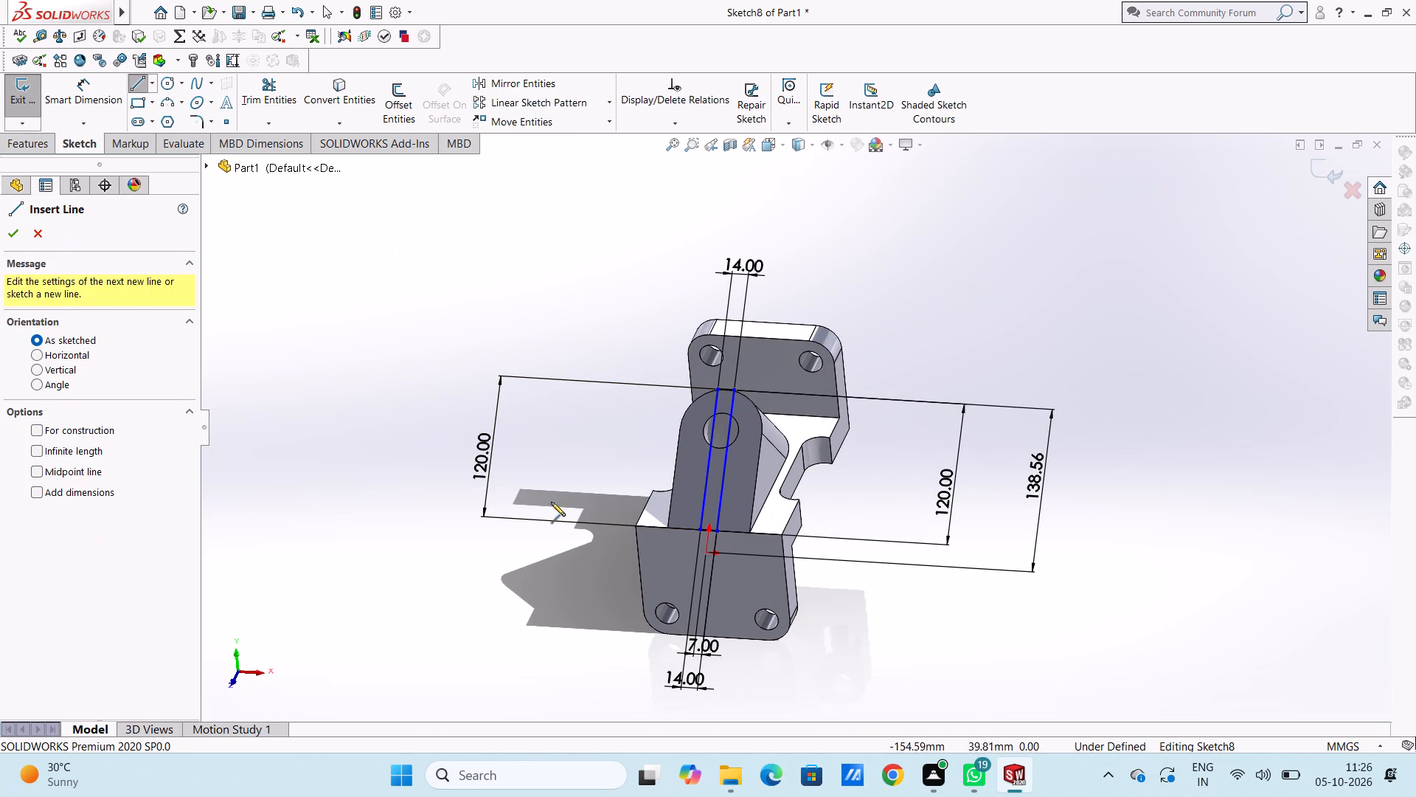
pyautogui.click(700, 529)
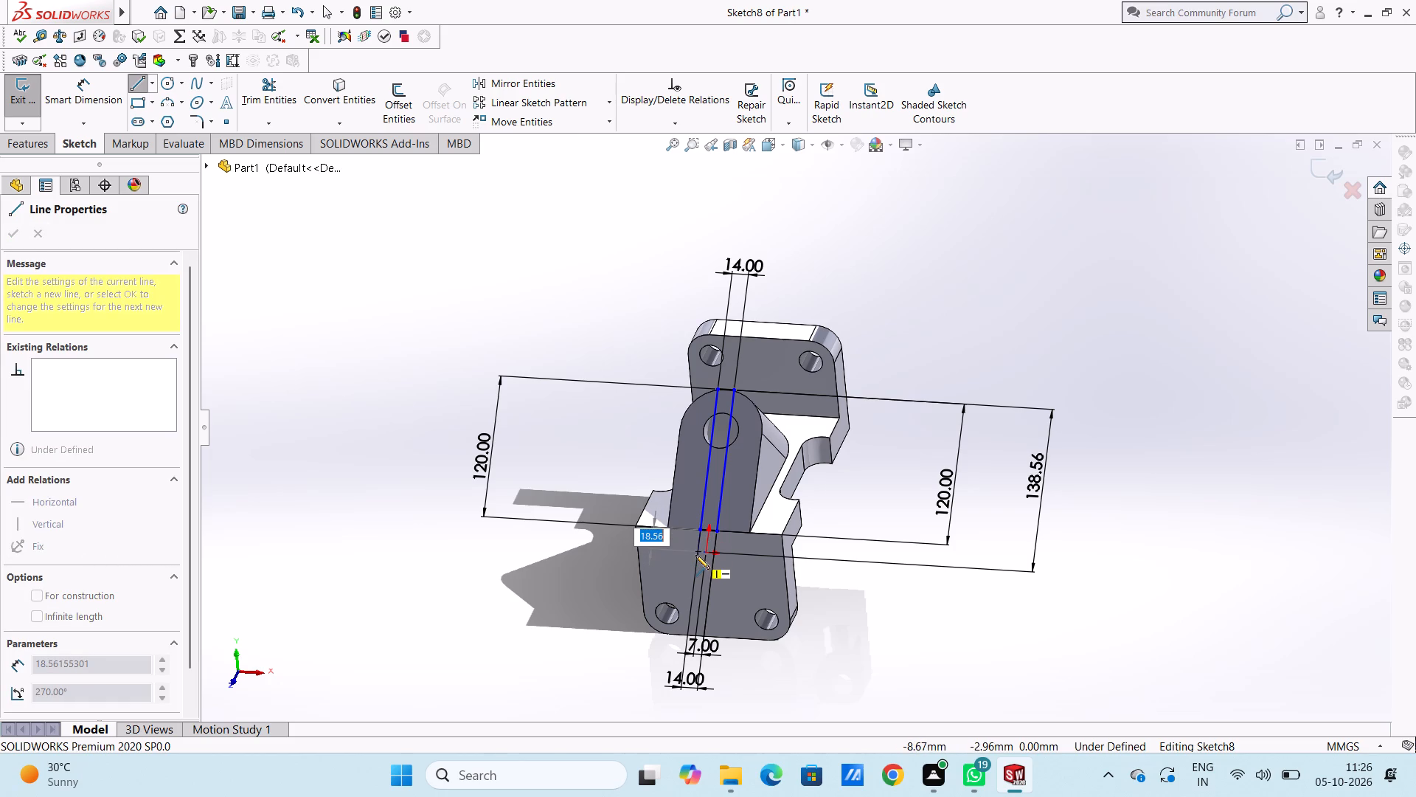
pyautogui.click(695, 555)
pyautogui.click(715, 554)
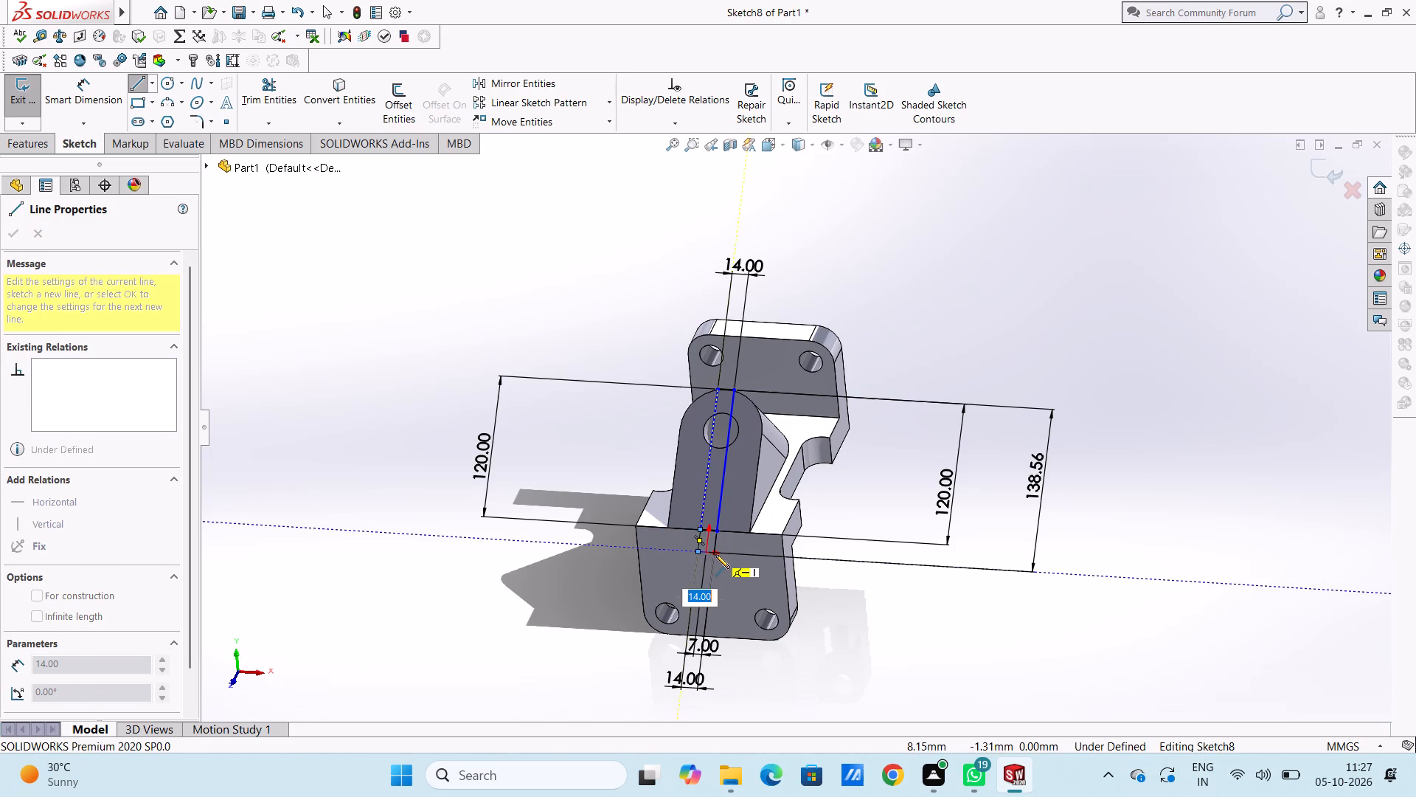
pyautogui.click(717, 534)
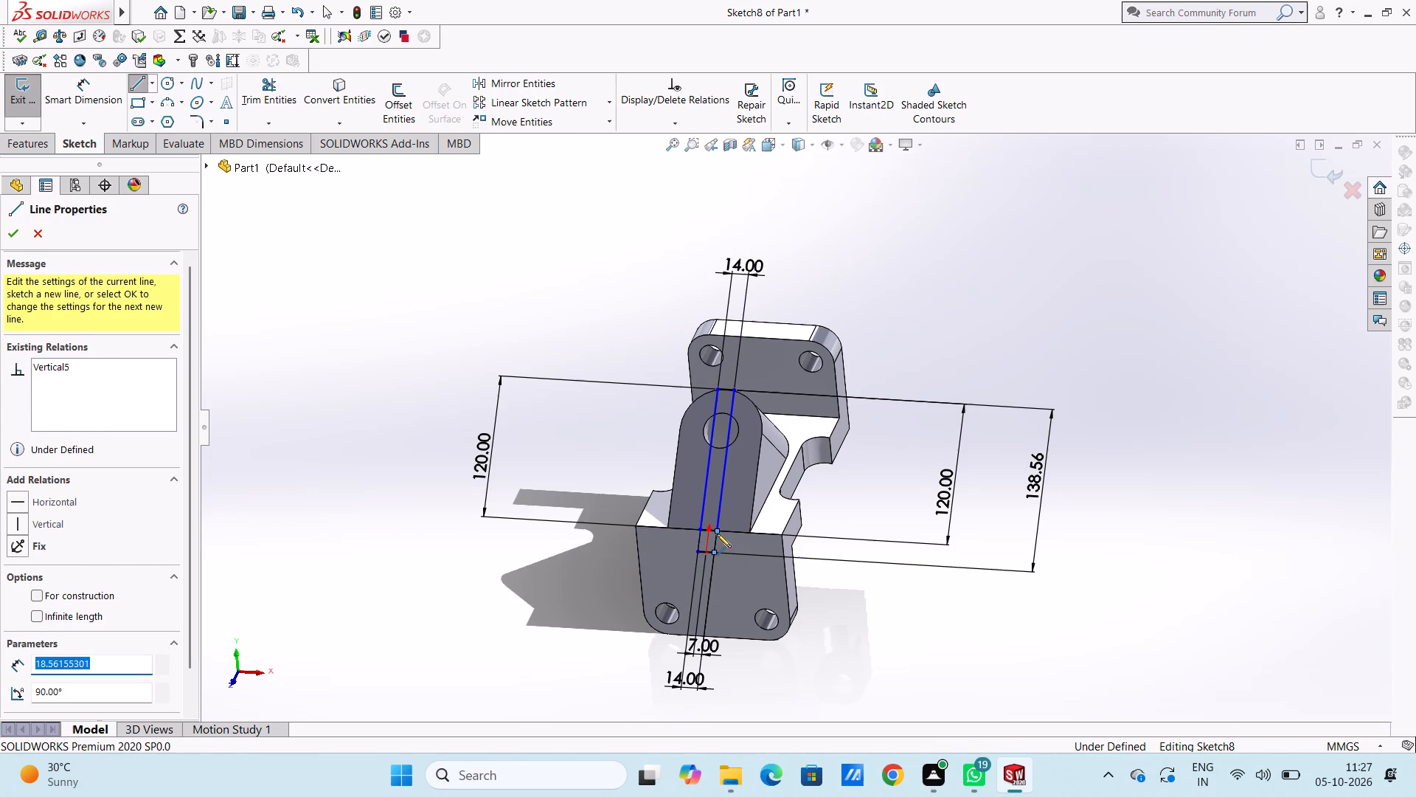
pyautogui.press('Escape')
pyautogui.press('Escape')
pyautogui.press('Escape')
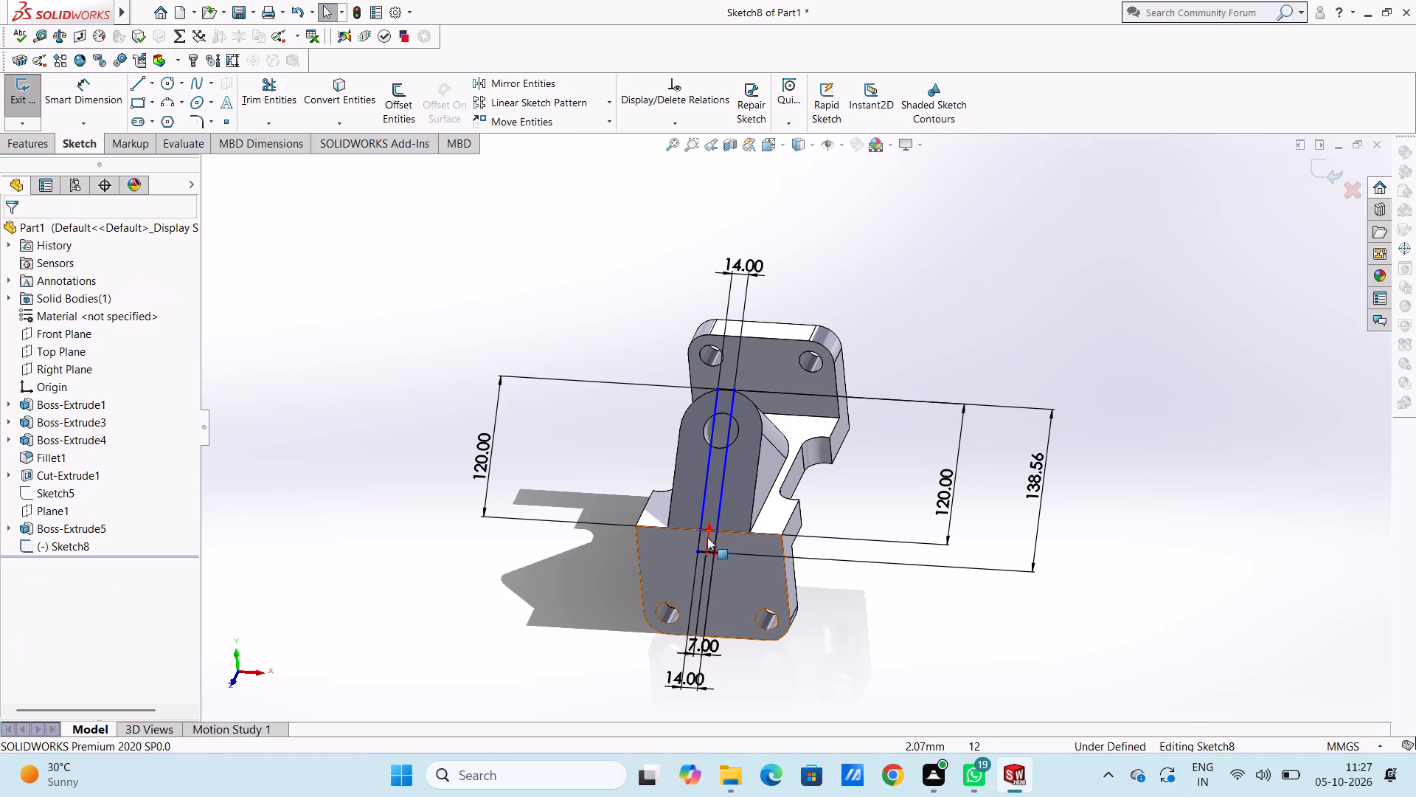
# Delete the rectangle's original 14 mm bottom line so that the profile continues into the extension.
pyautogui.click(711, 530)
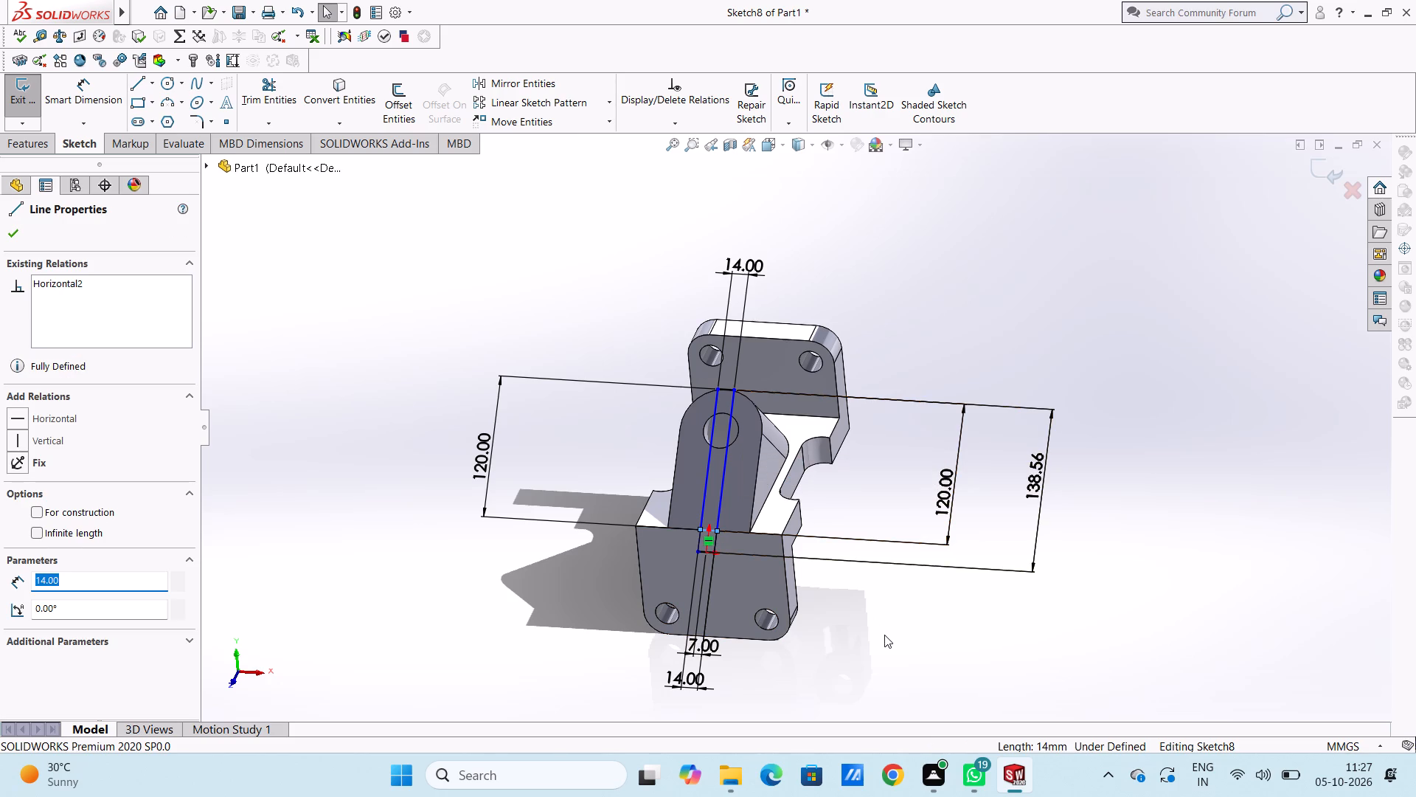
pyautogui.press('Delete')
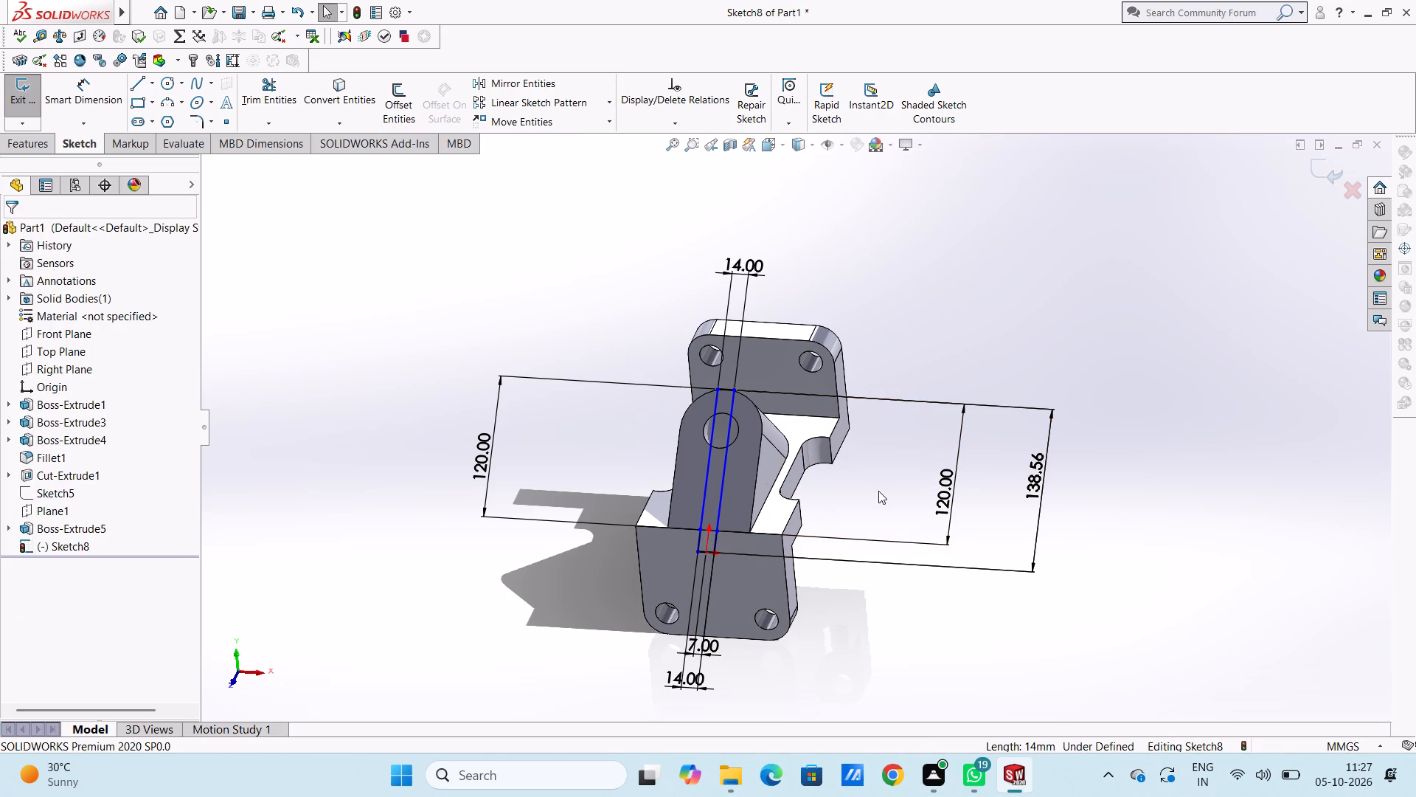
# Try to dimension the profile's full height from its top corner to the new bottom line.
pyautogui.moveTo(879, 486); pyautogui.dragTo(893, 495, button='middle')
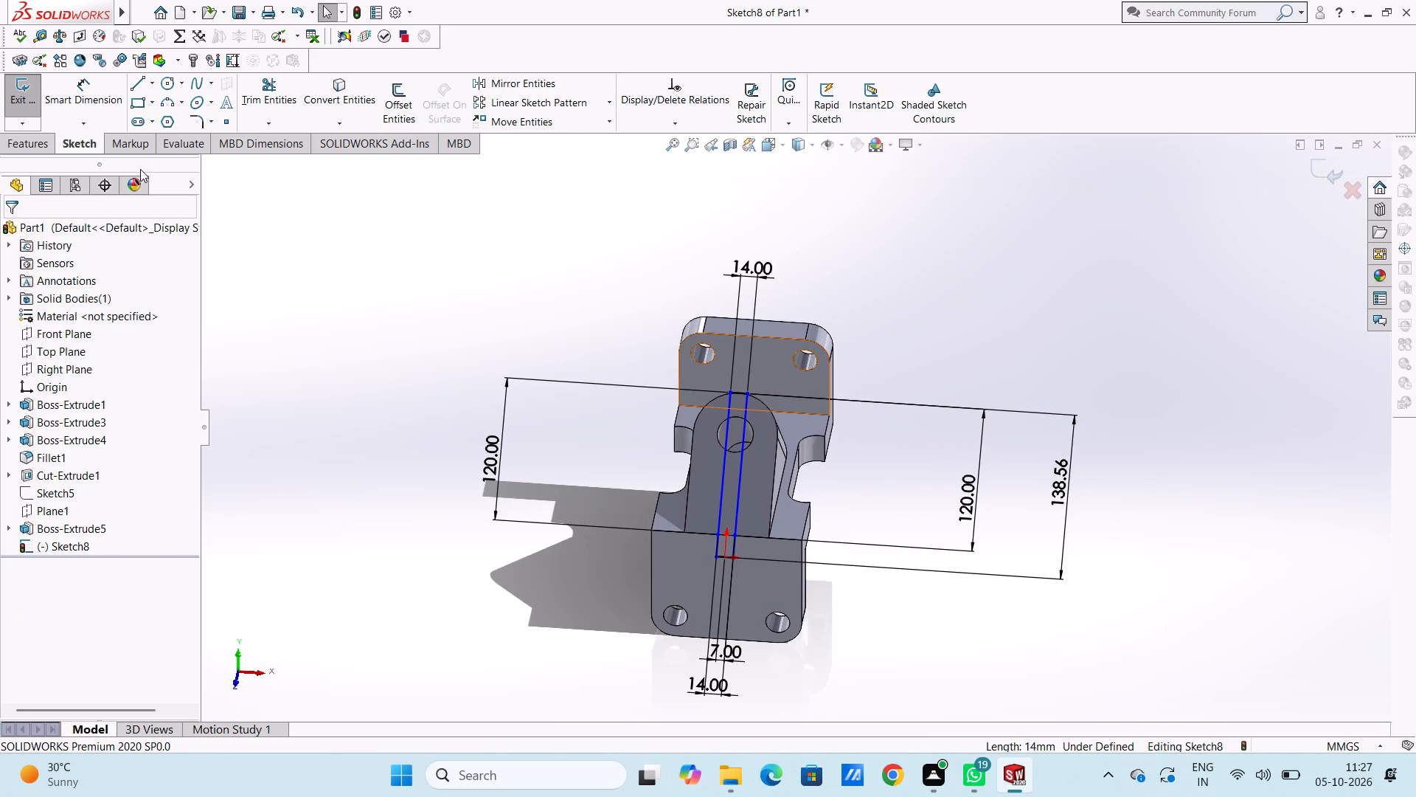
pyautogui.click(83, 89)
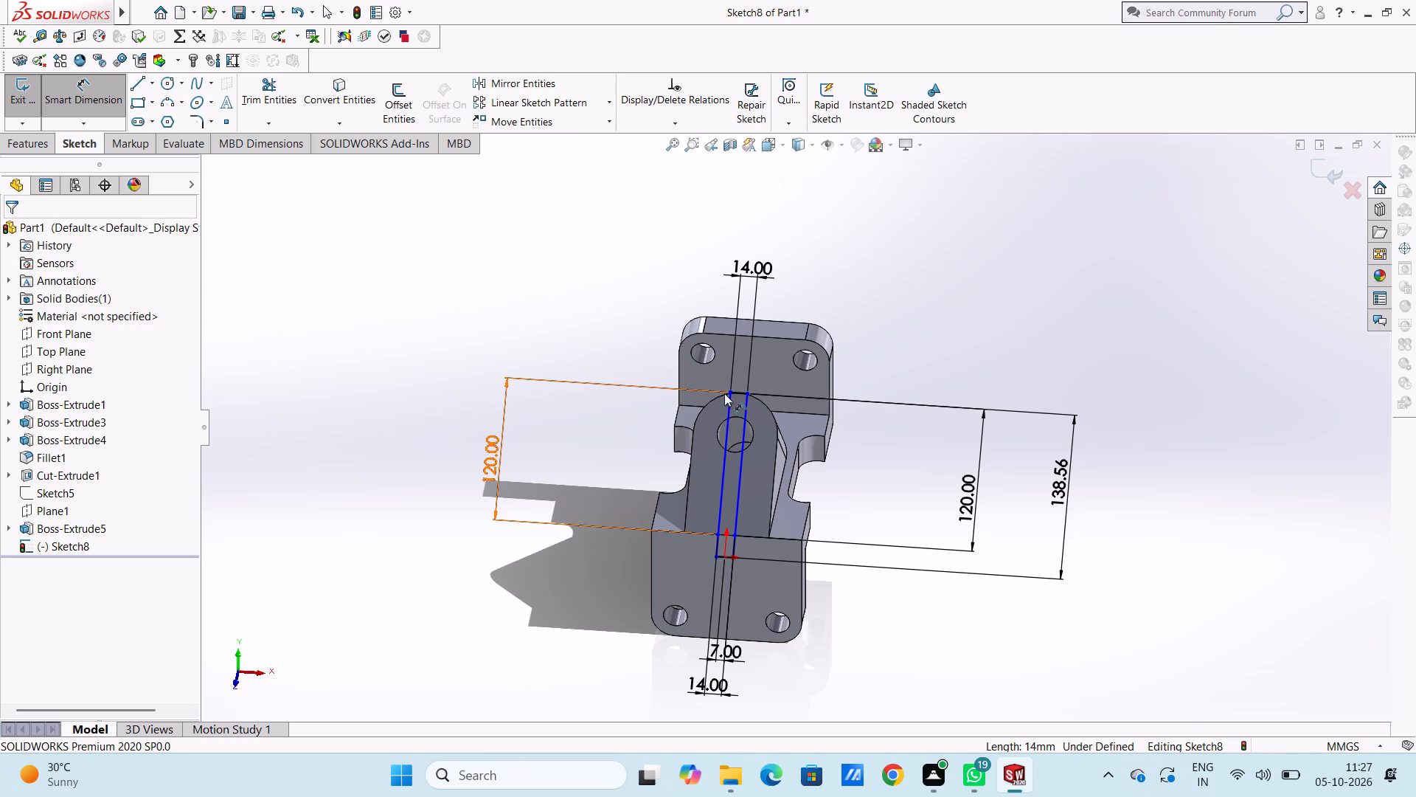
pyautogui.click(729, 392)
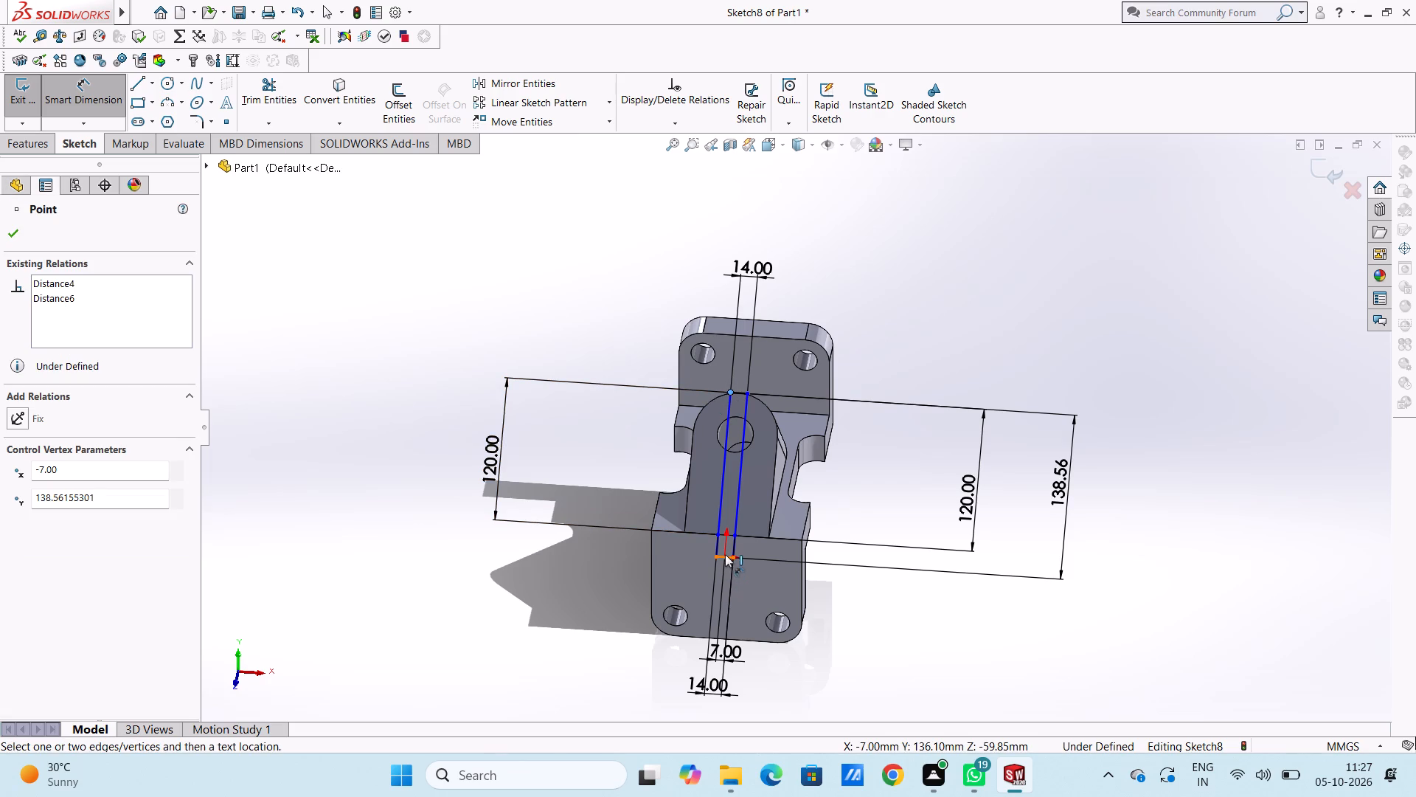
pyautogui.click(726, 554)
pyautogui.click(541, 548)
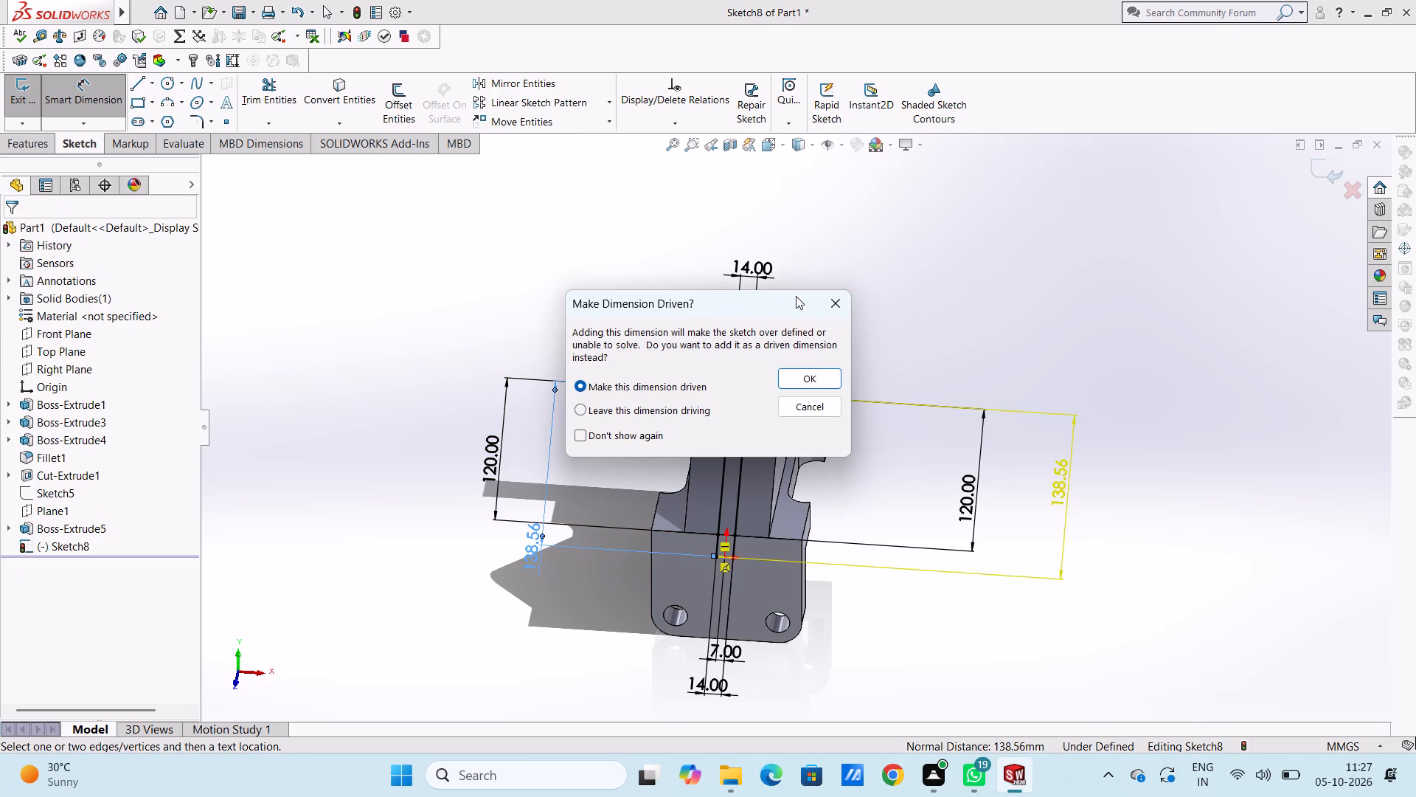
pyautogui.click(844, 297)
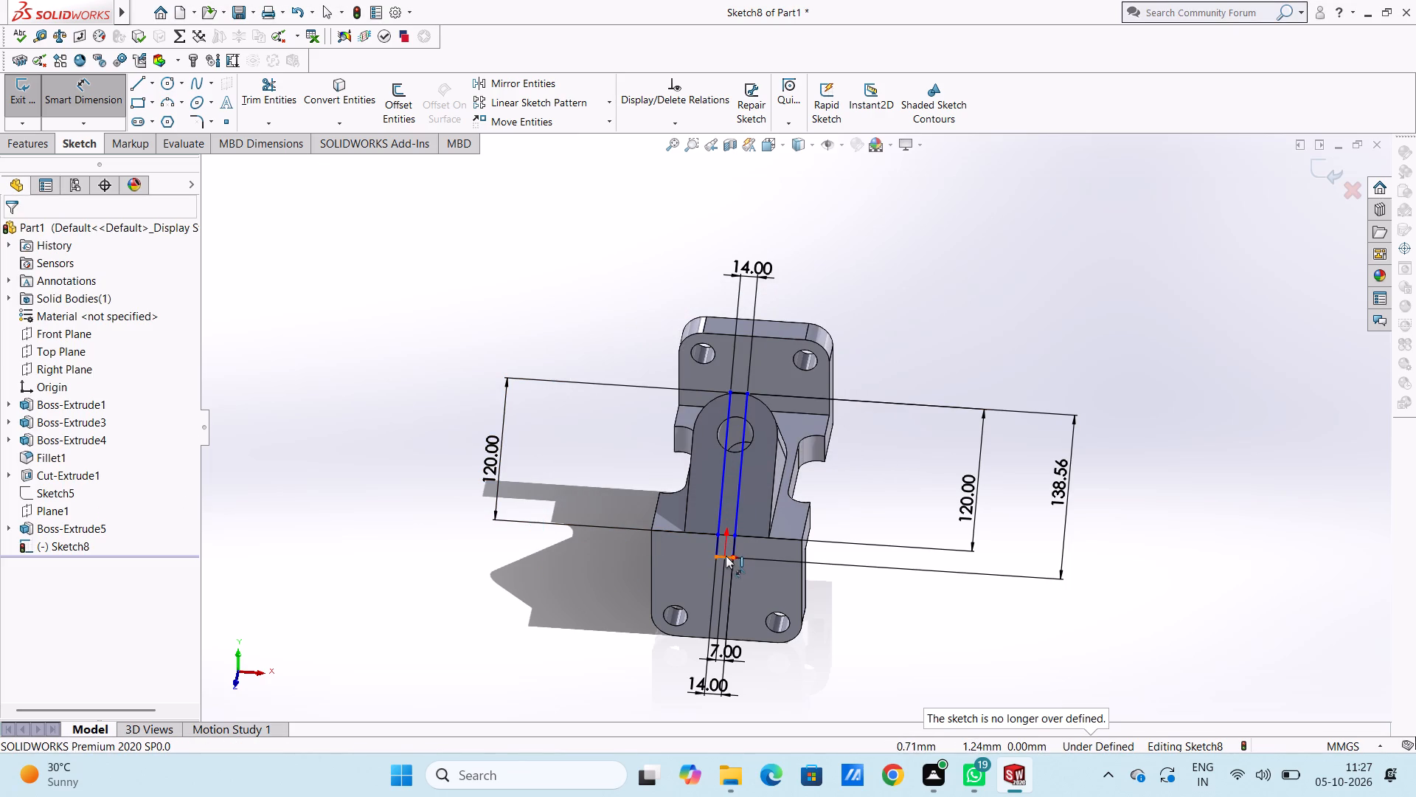
# Dimension the height of the profile's lower extension at 18.56 mm.
pyautogui.click(734, 556)
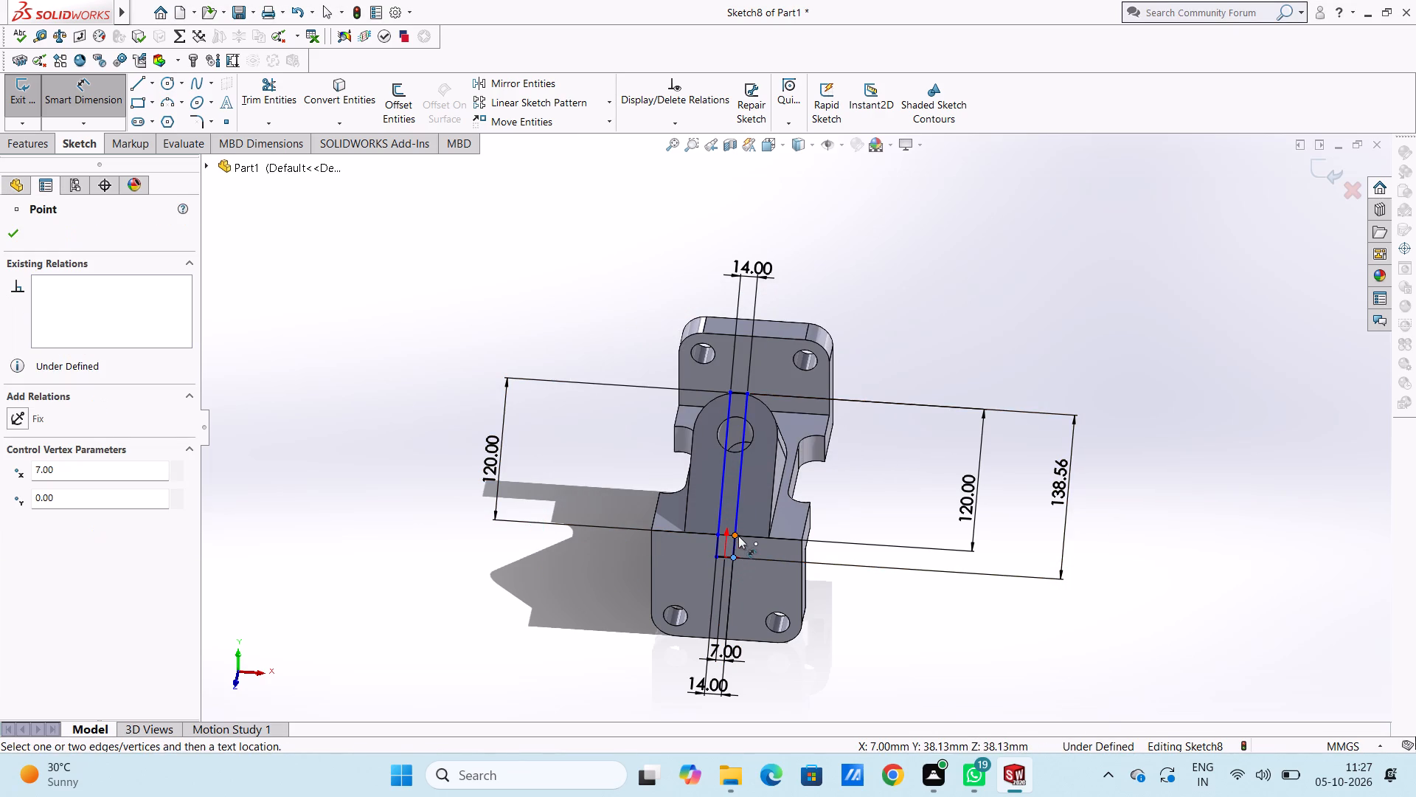
pyautogui.click(738, 536)
pyautogui.click(1105, 607)
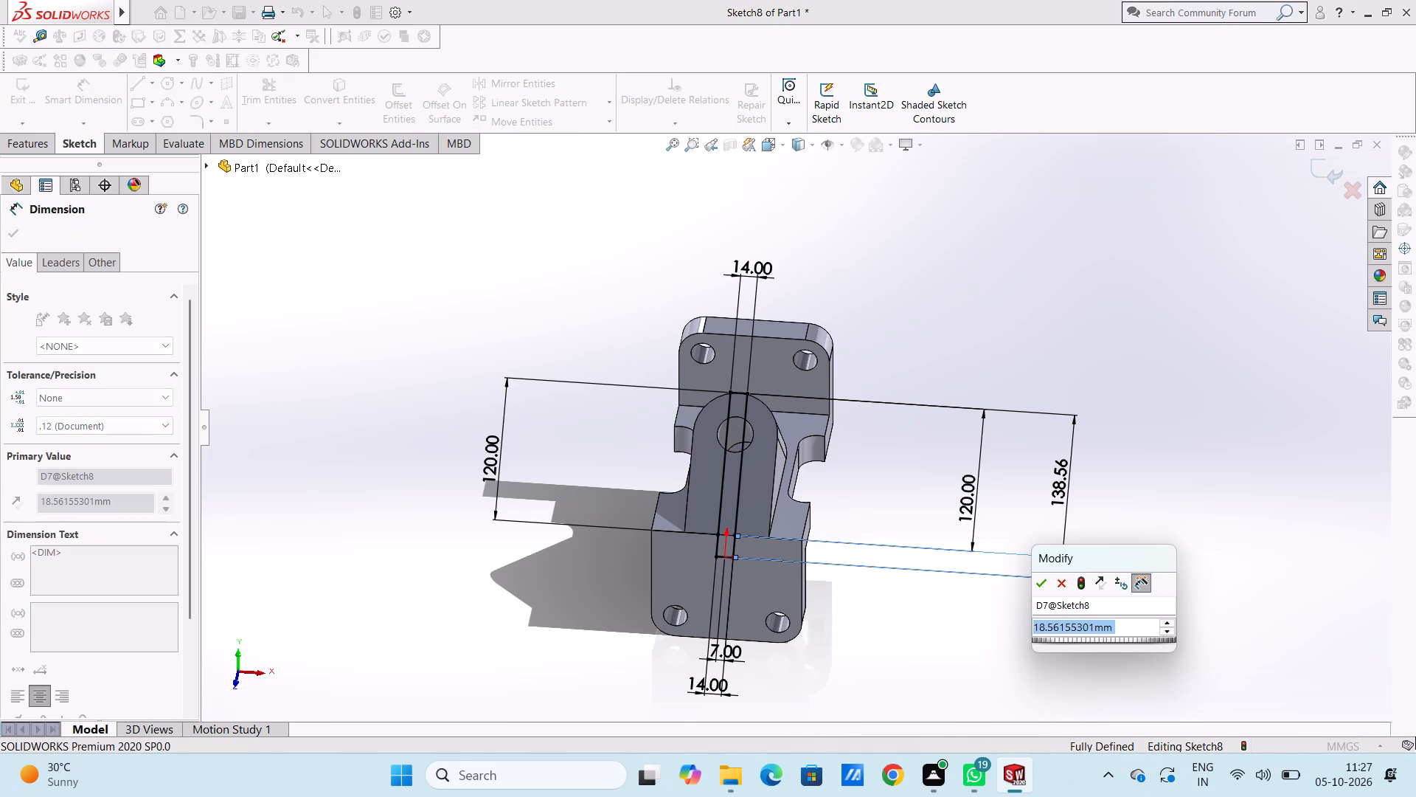
pyautogui.click(1044, 577)
pyautogui.click(982, 622)
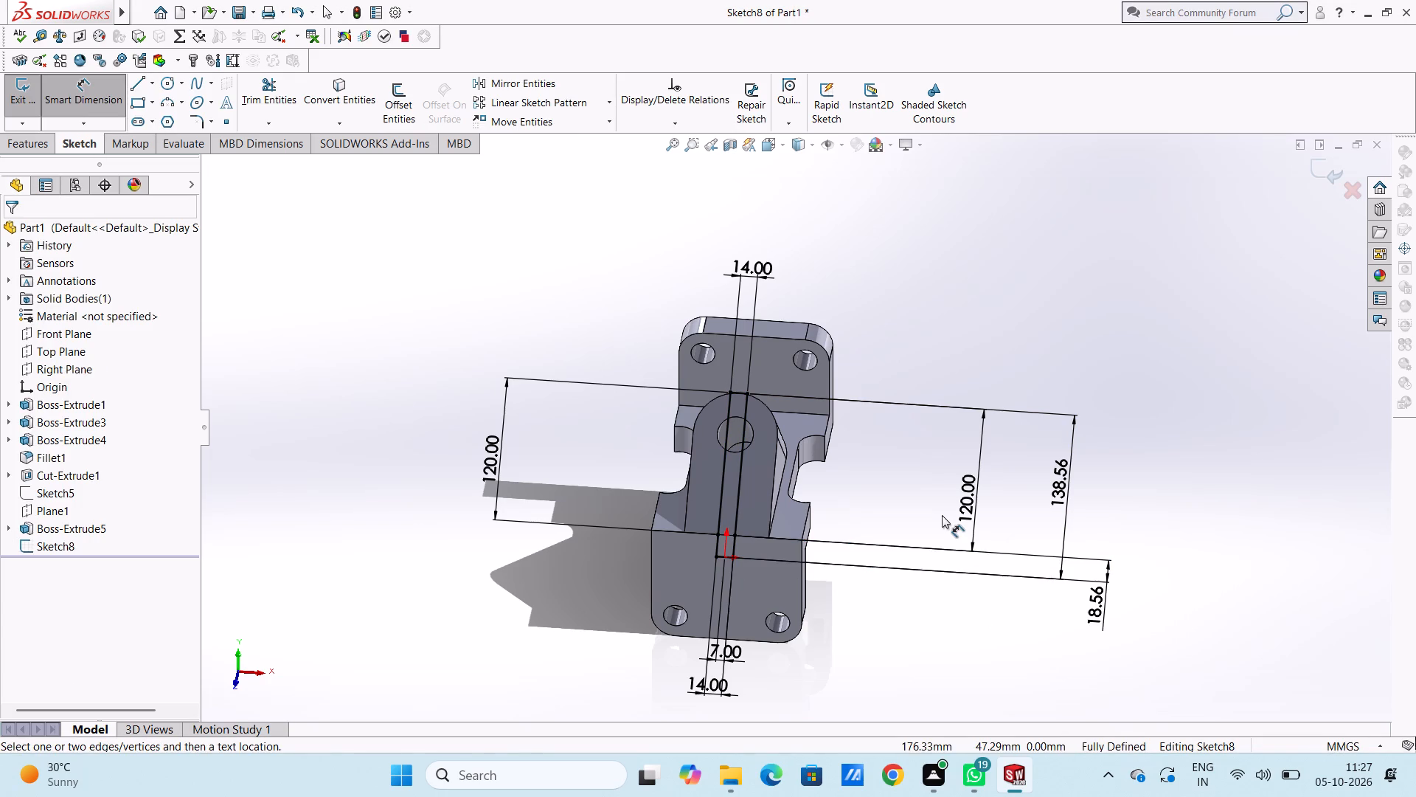
# Cut-extrude the lengthened 14 mm wide profile through the boss face and into the lower plate with a blind depth of 10 mm.
pyautogui.moveTo(942, 515); pyautogui.dragTo(912, 524, button='middle')
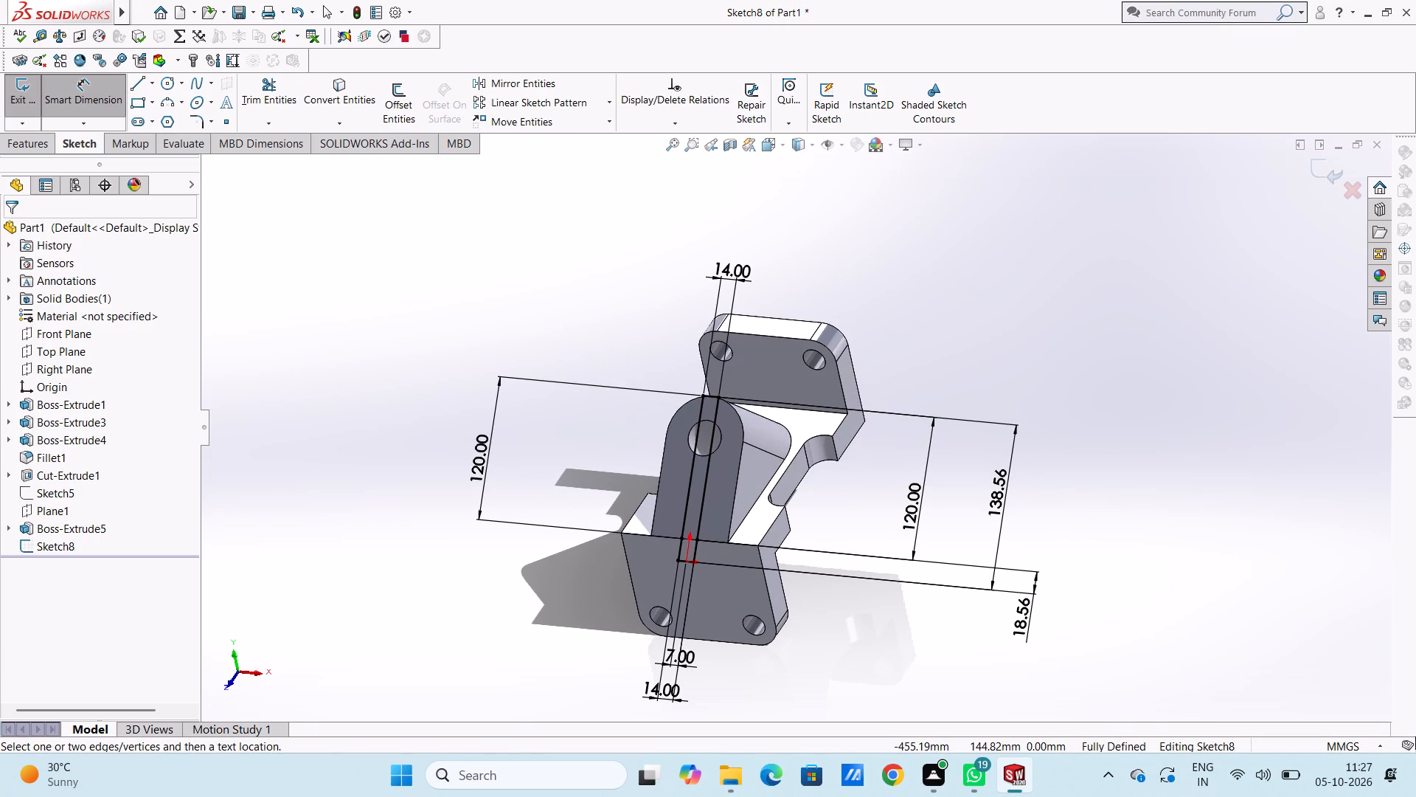
pyautogui.click(82, 108)
pyautogui.click(40, 148)
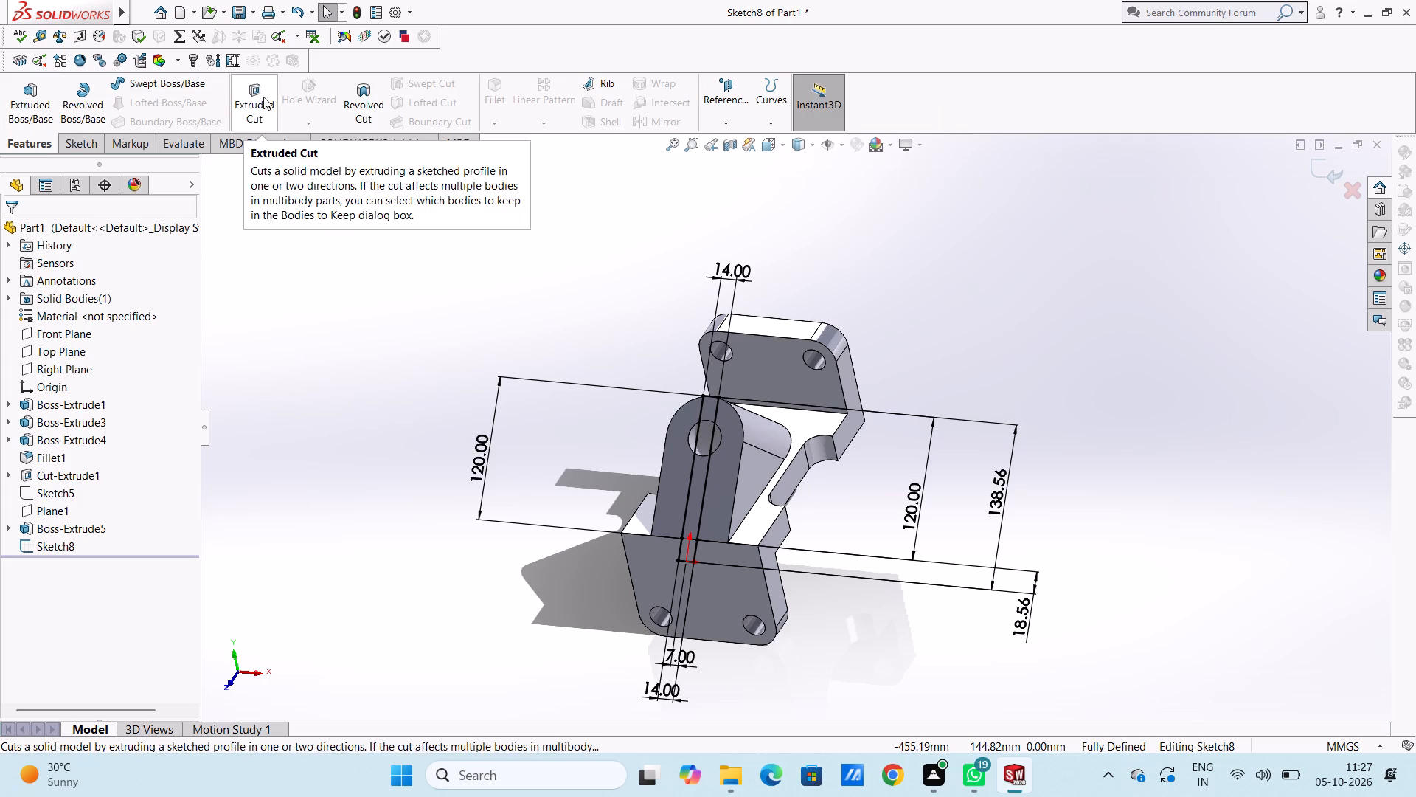
pyautogui.click(263, 97)
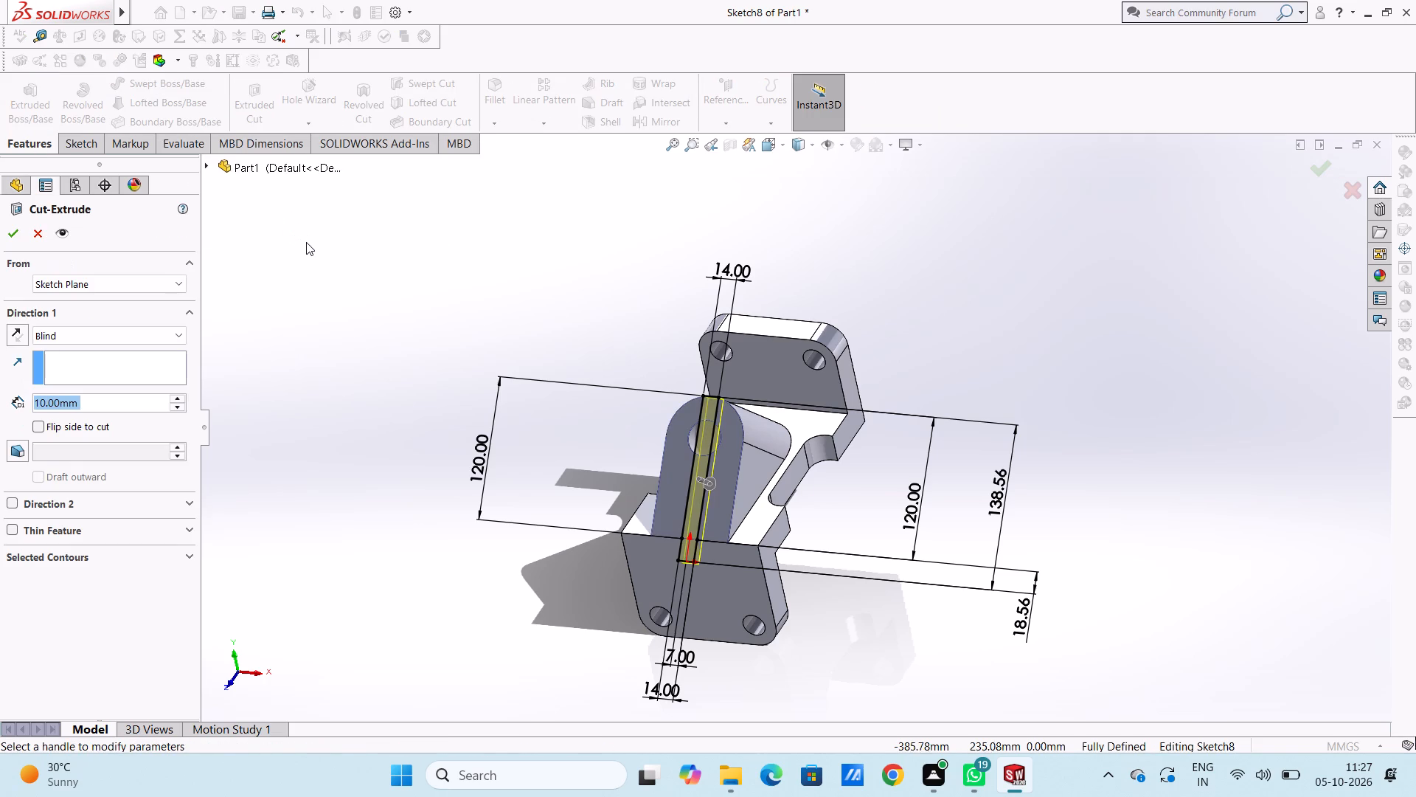
pyautogui.click(16, 237)
pyautogui.click(343, 298)
# Examine the slot cut in the boss and lower plate from the front and from several angles.
pyautogui.moveTo(392, 332); pyautogui.dragTo(482, 325, button='middle')
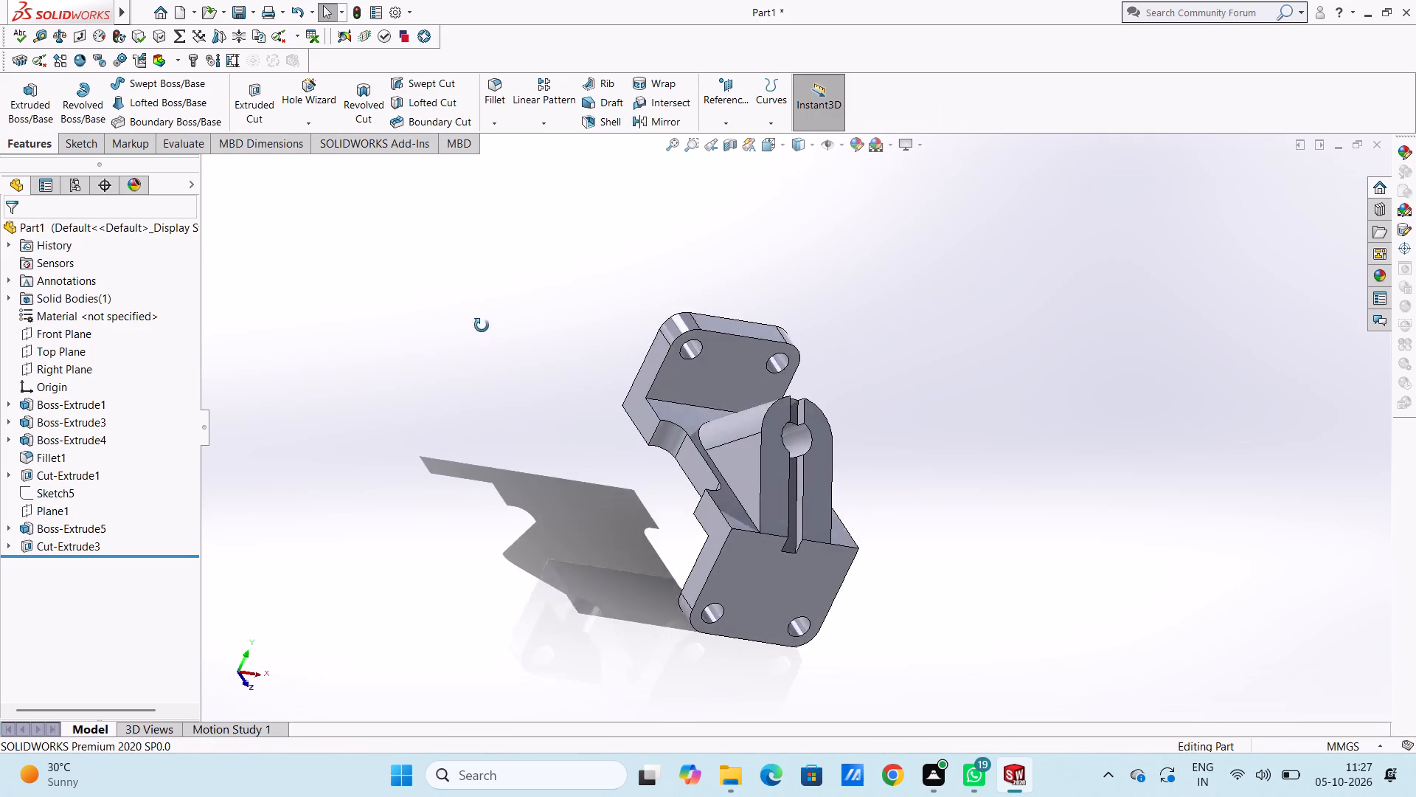
pyautogui.moveTo(482, 325); pyautogui.dragTo(358, 272, button='middle')
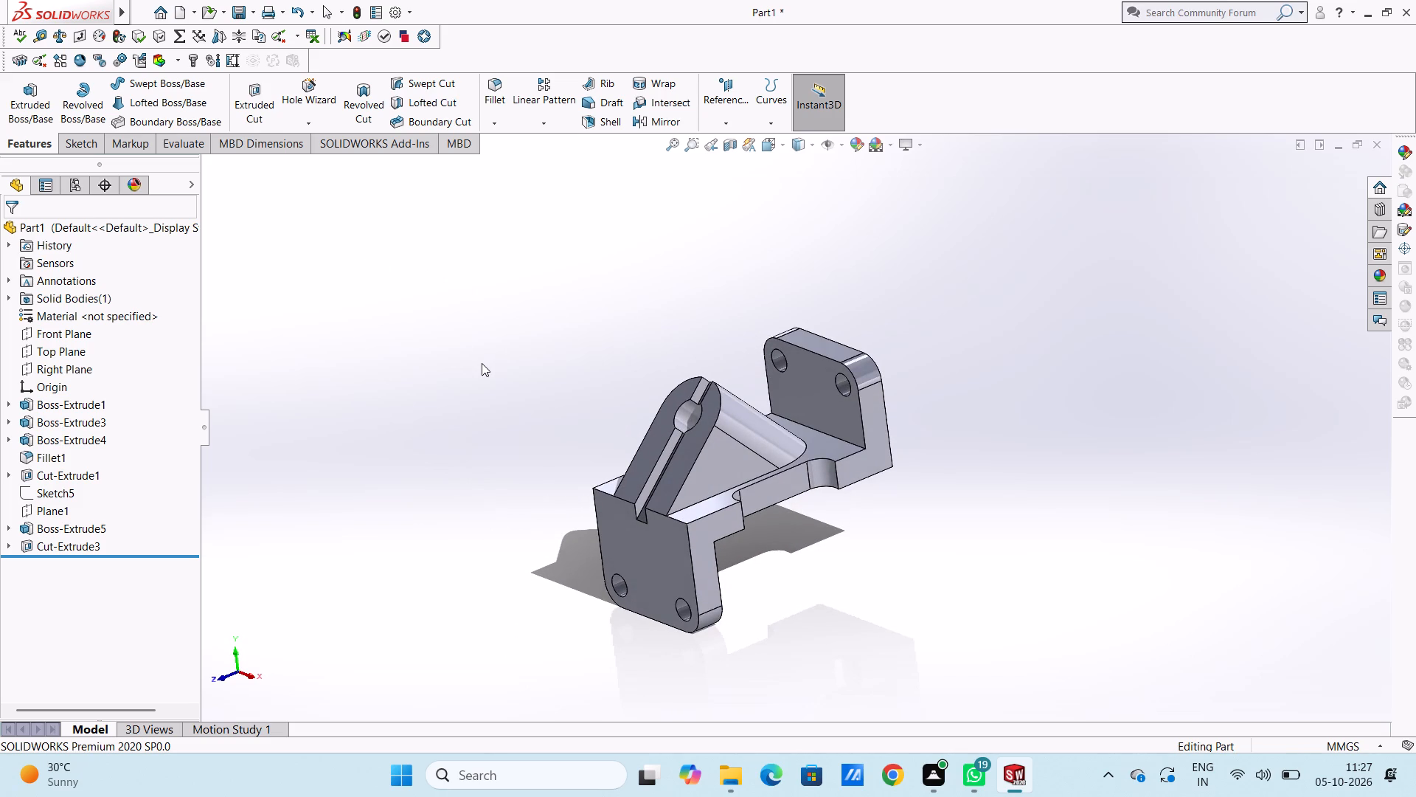
pyautogui.moveTo(437, 364); pyautogui.dragTo(571, 395, button='middle')
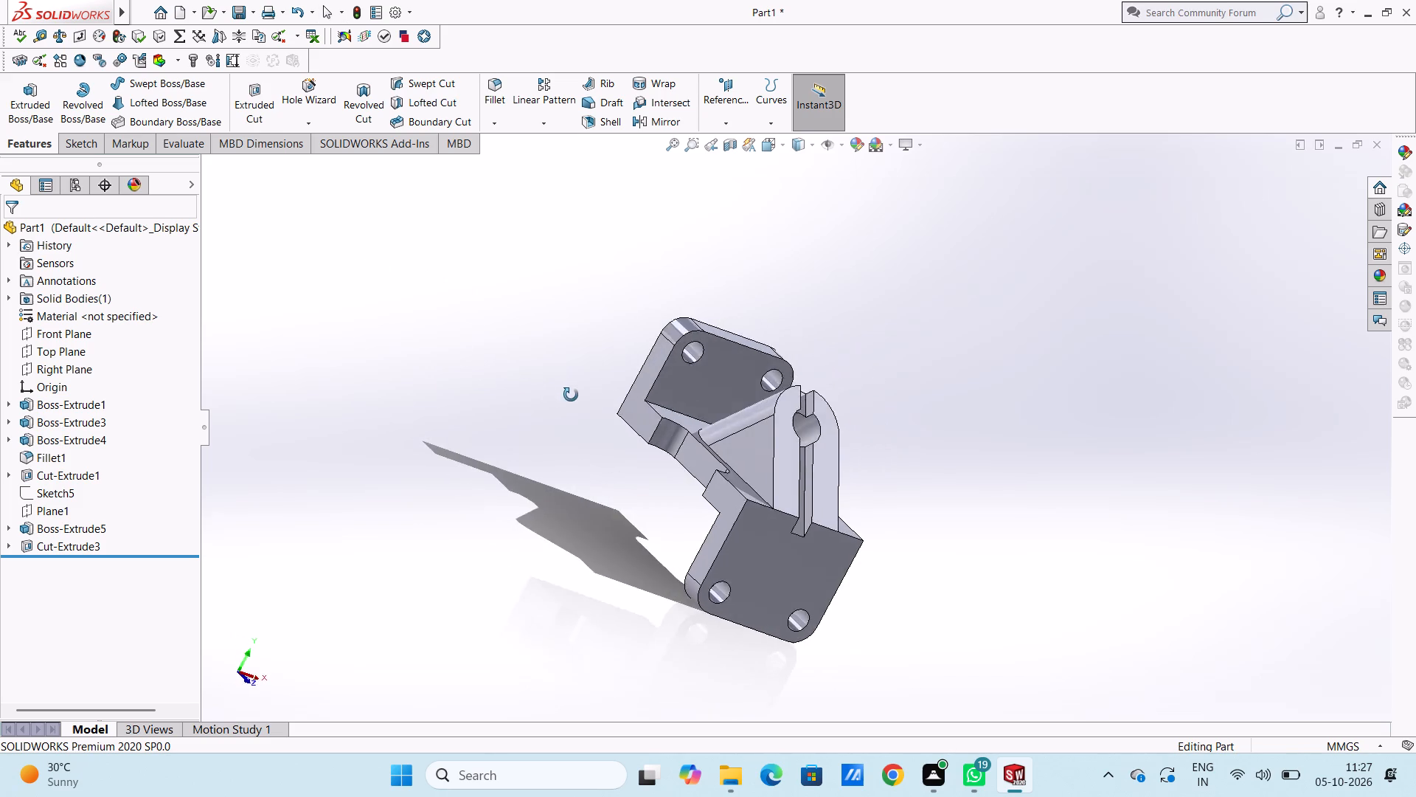
pyautogui.moveTo(571, 395); pyautogui.dragTo(483, 419, button='middle')
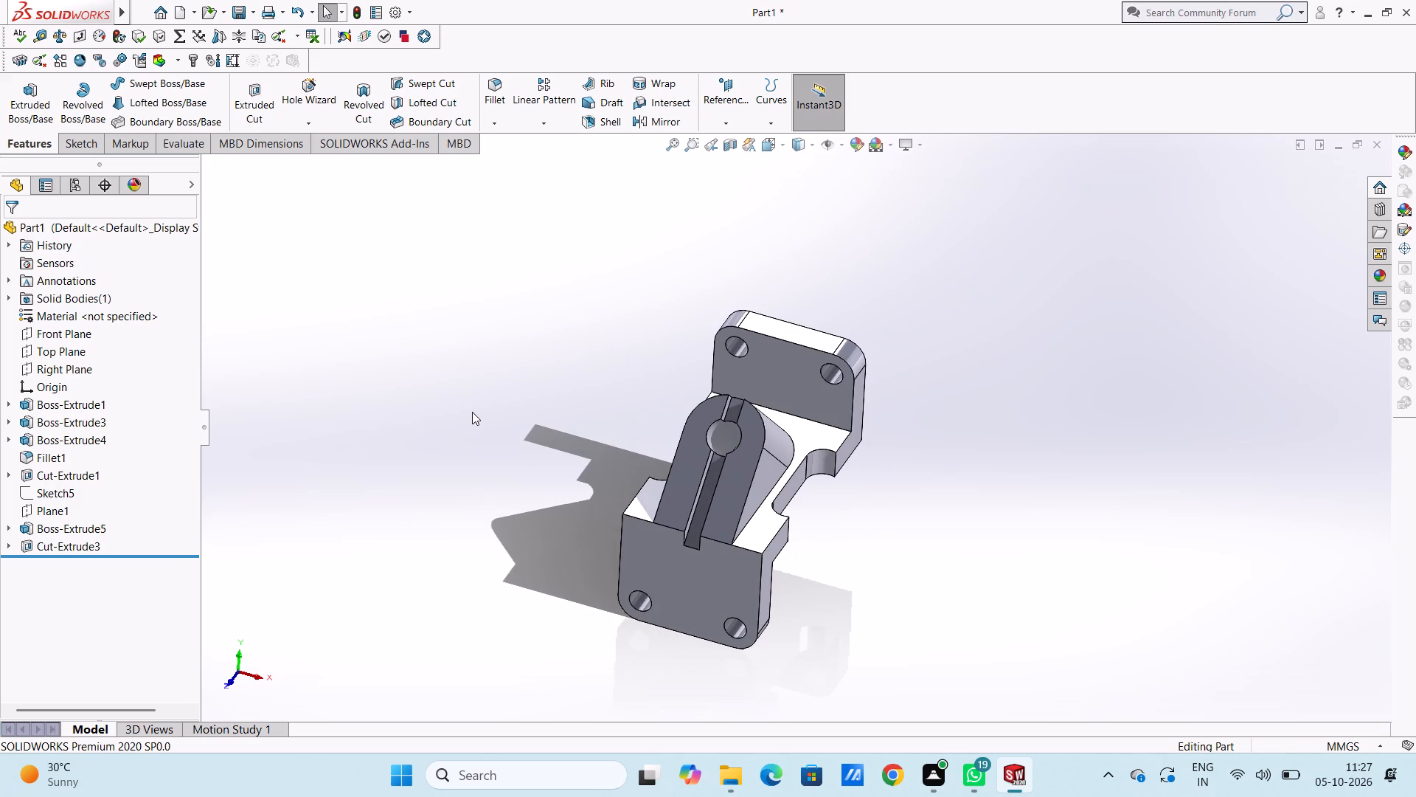
pyautogui.hotkey('ctrl', '1')
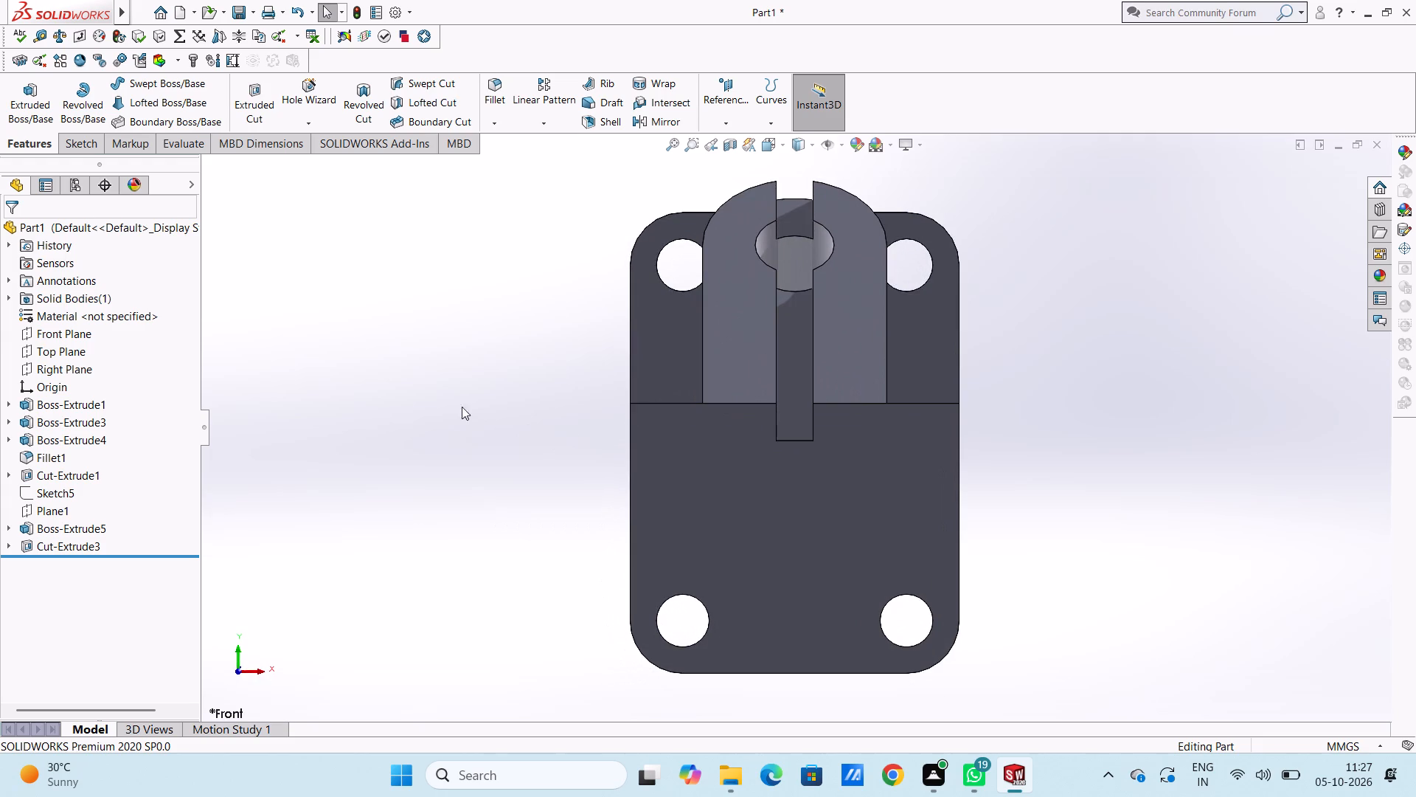
pyautogui.scroll(3, 454, 407)
pyautogui.moveTo(573, 325); pyautogui.dragTo(566, 452, button='middle')
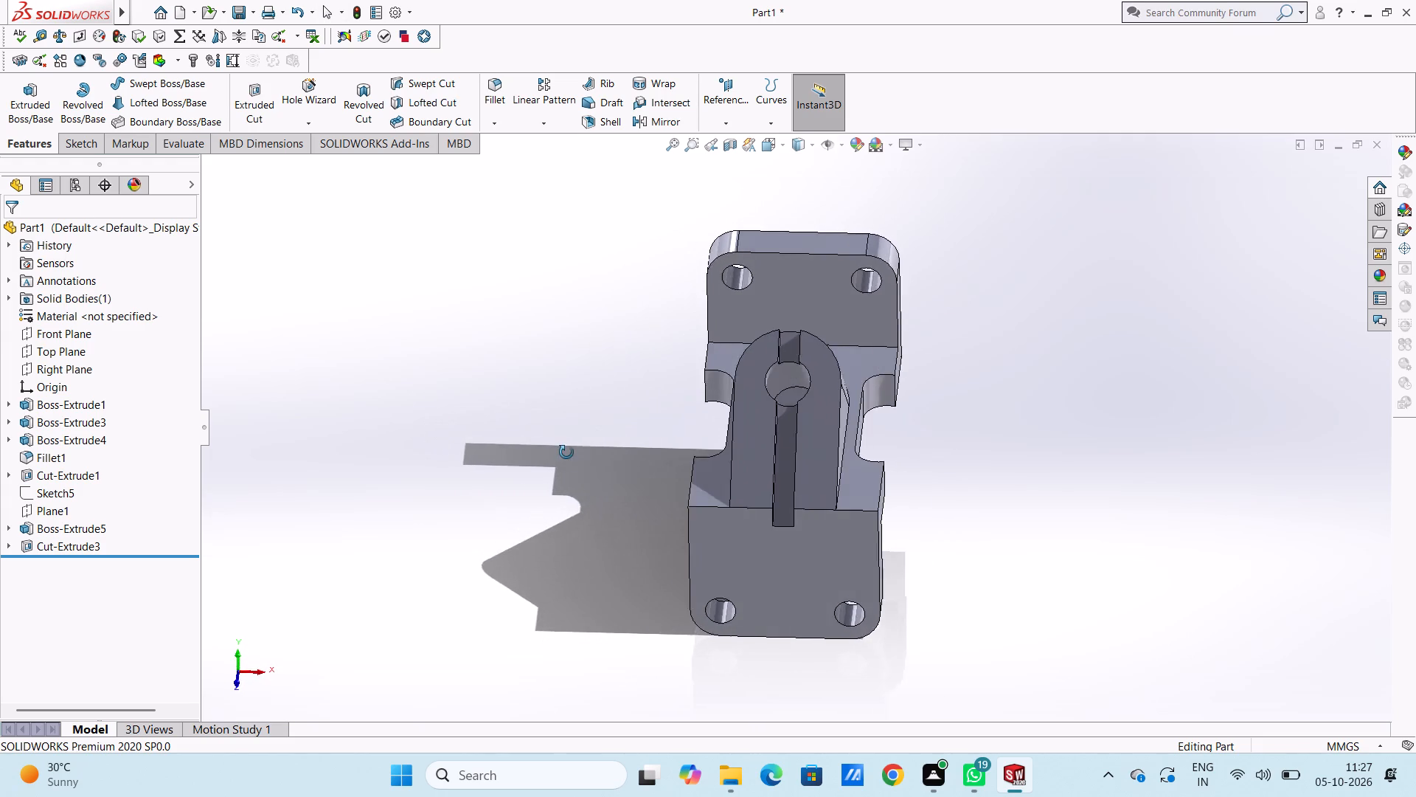
pyautogui.moveTo(566, 452); pyautogui.dragTo(558, 485, button='middle')
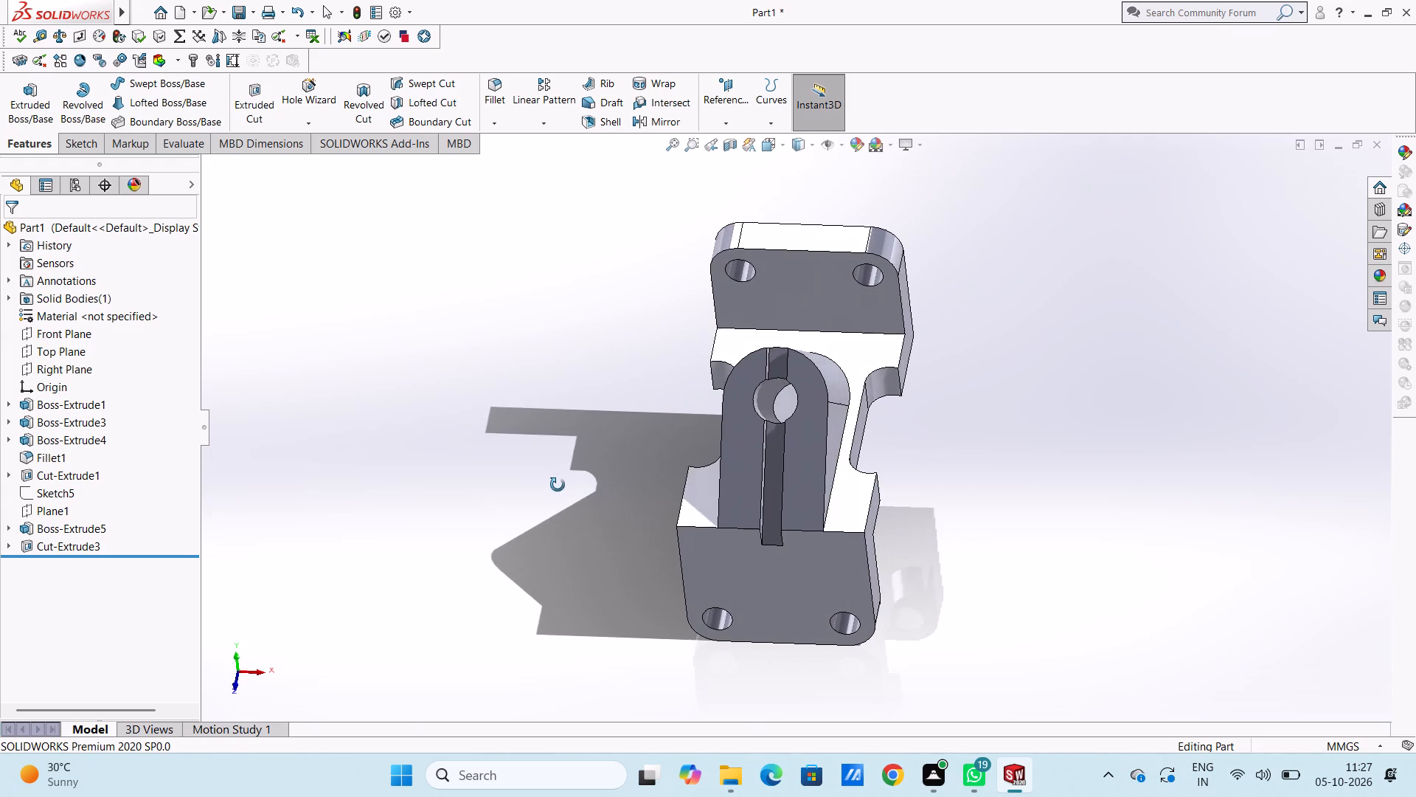
pyautogui.moveTo(558, 485); pyautogui.dragTo(572, 489, button='middle')
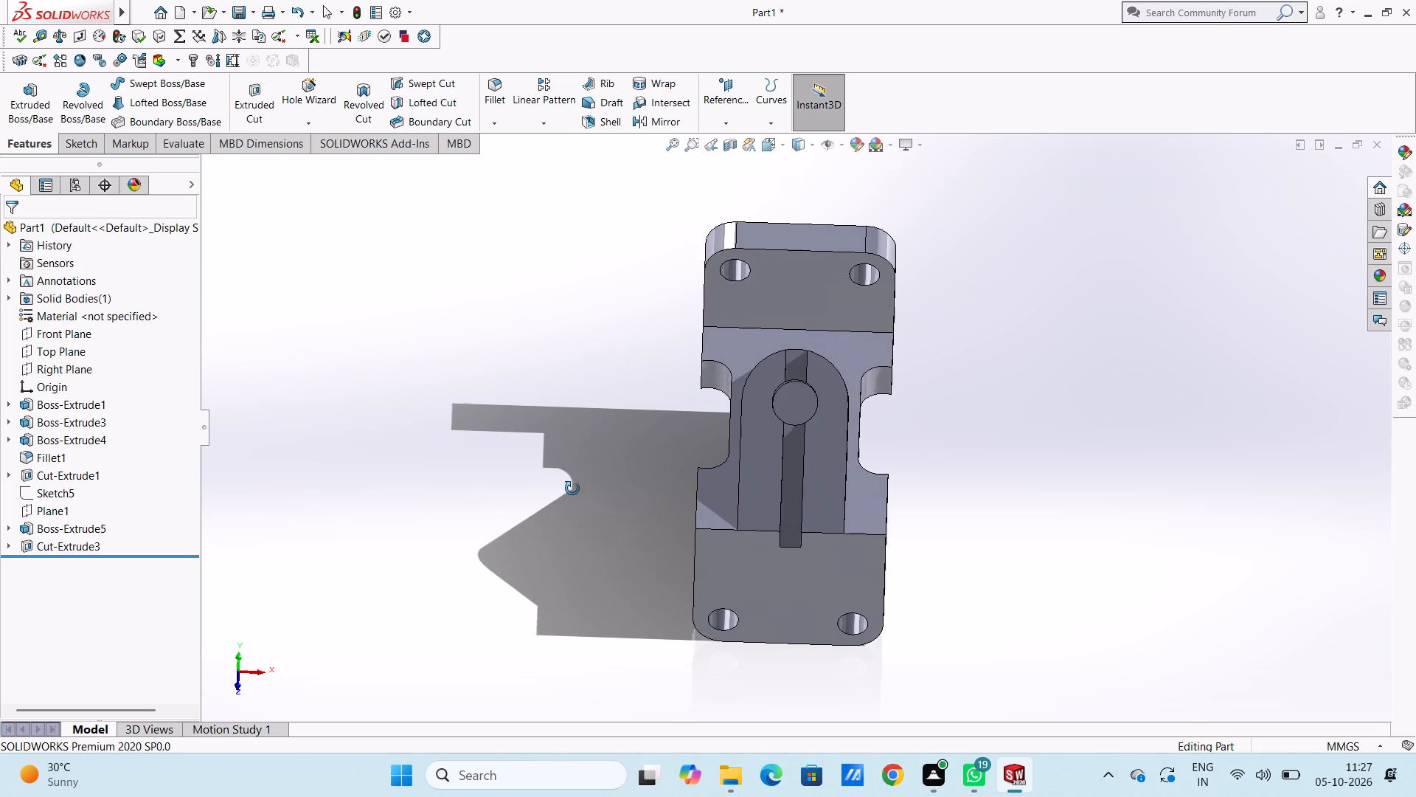
pyautogui.moveTo(572, 489); pyautogui.dragTo(572, 490, button='middle')
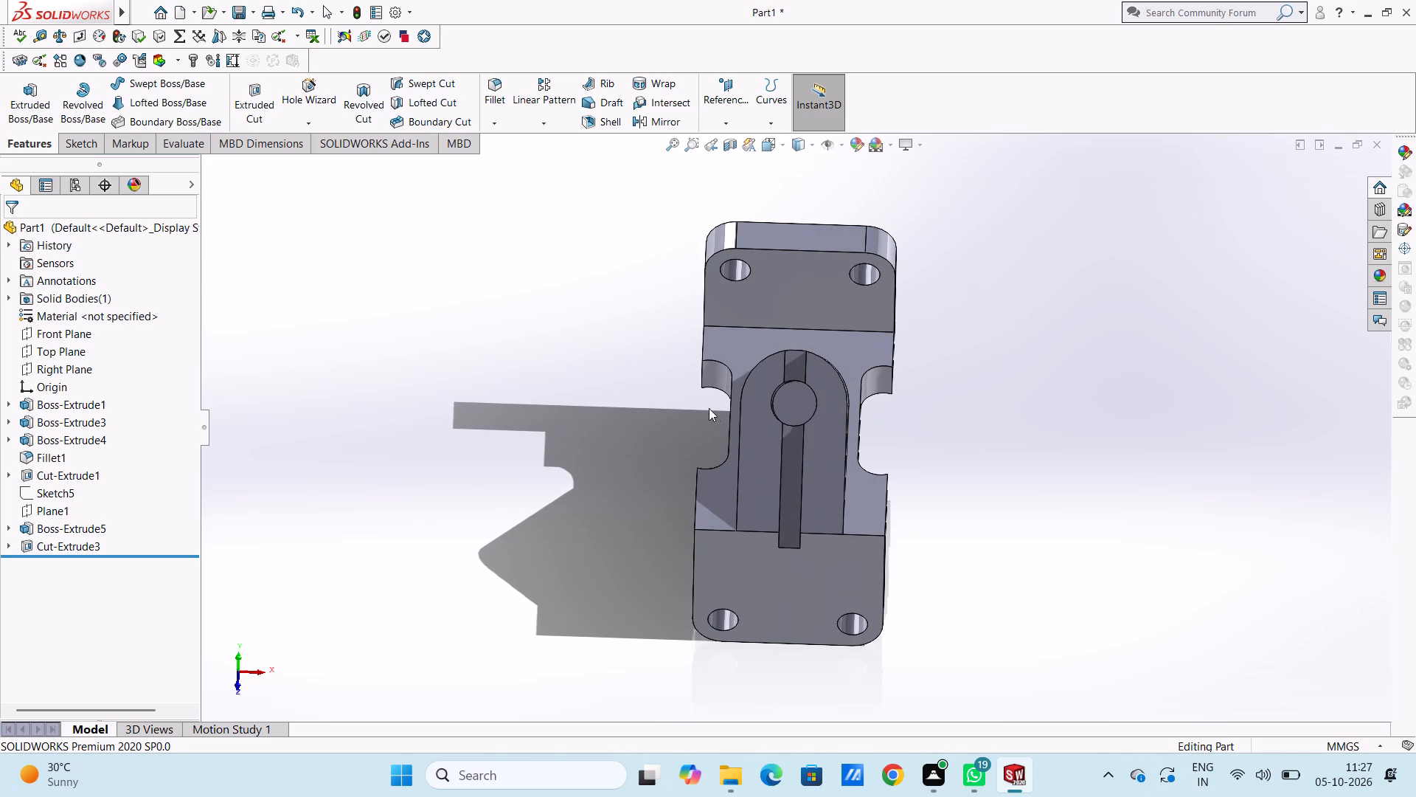
# Start a sketch on the boss's front face and draw a circle of about 24.8 mm radius concentric with the 30 mm hole.
pyautogui.click(752, 438)
pyautogui.click(812, 396)
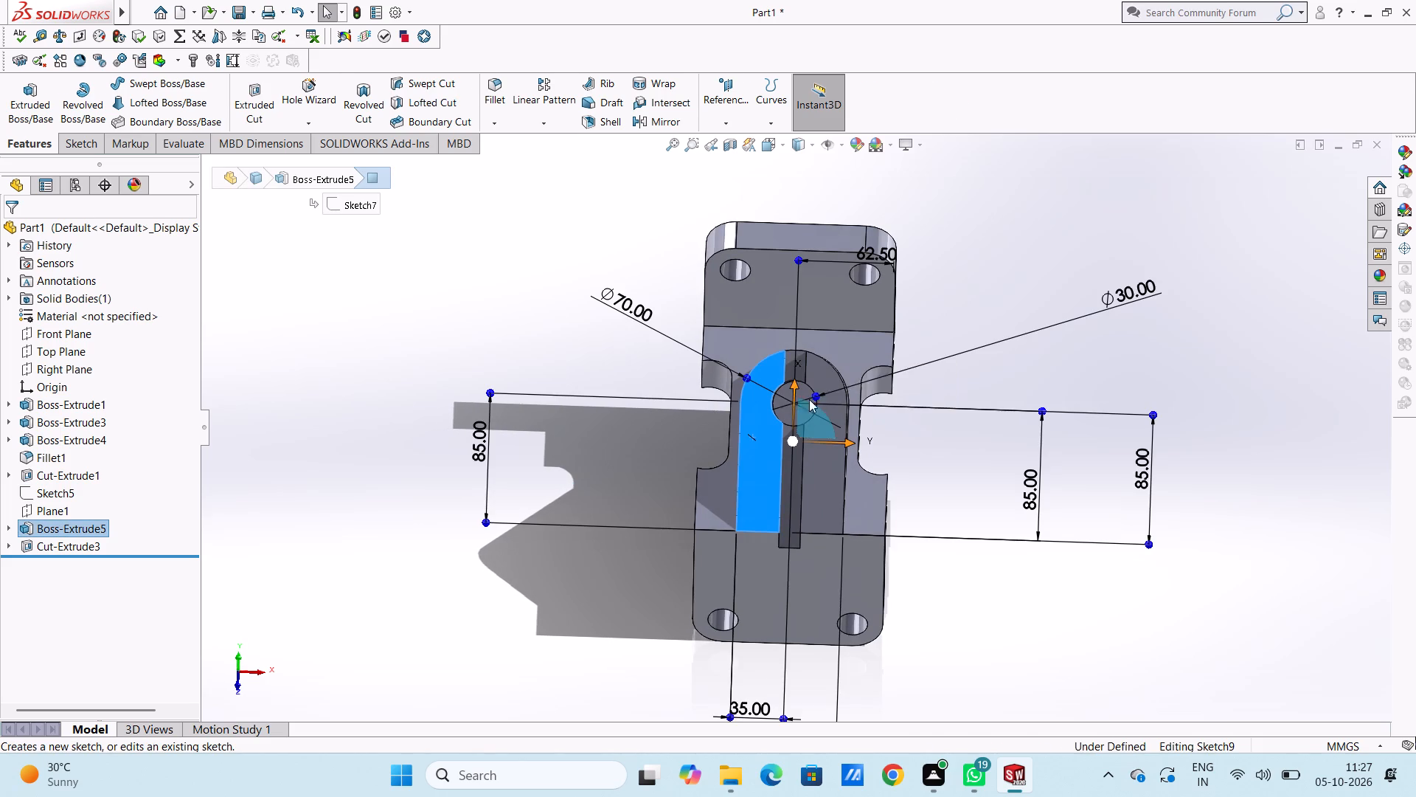
pyautogui.click(655, 368)
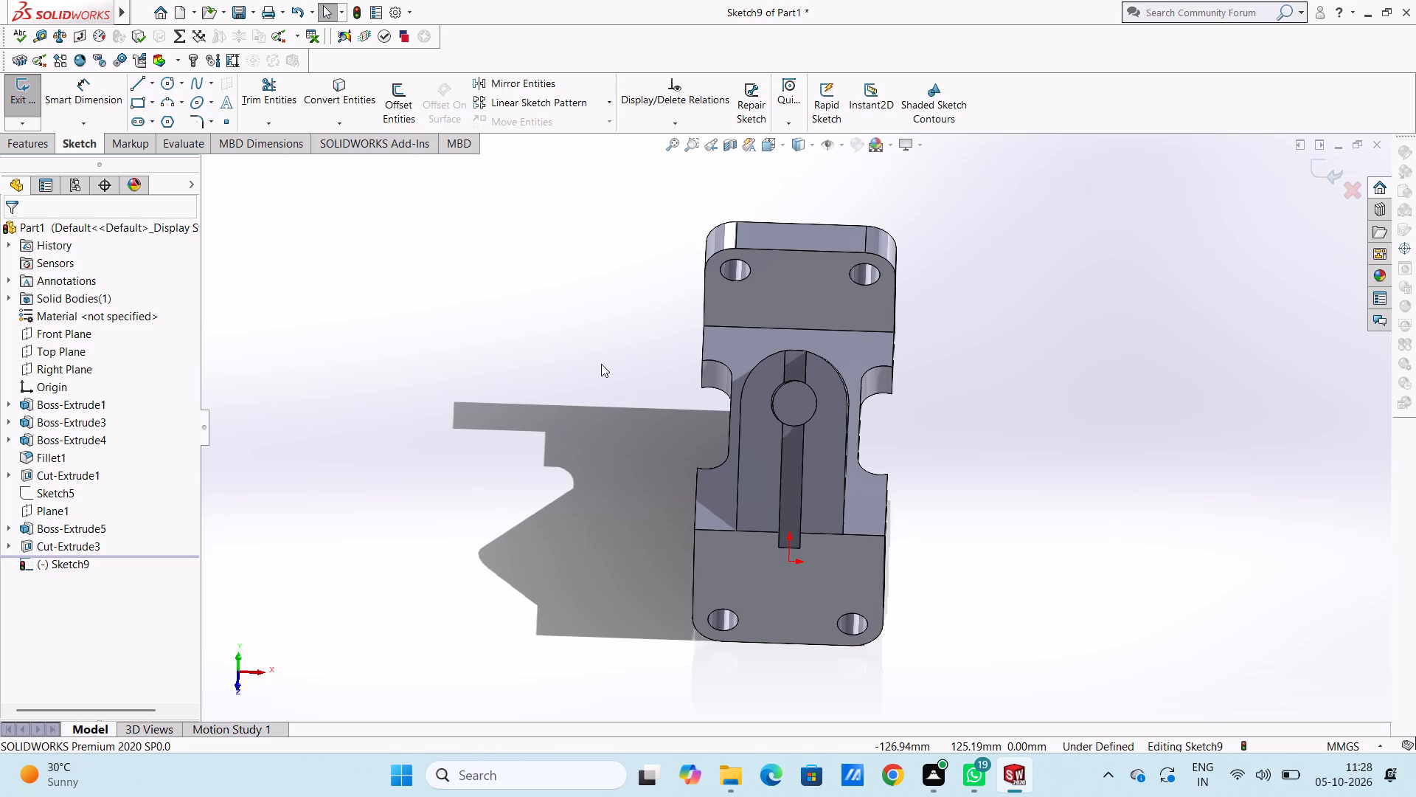
pyautogui.click(165, 83)
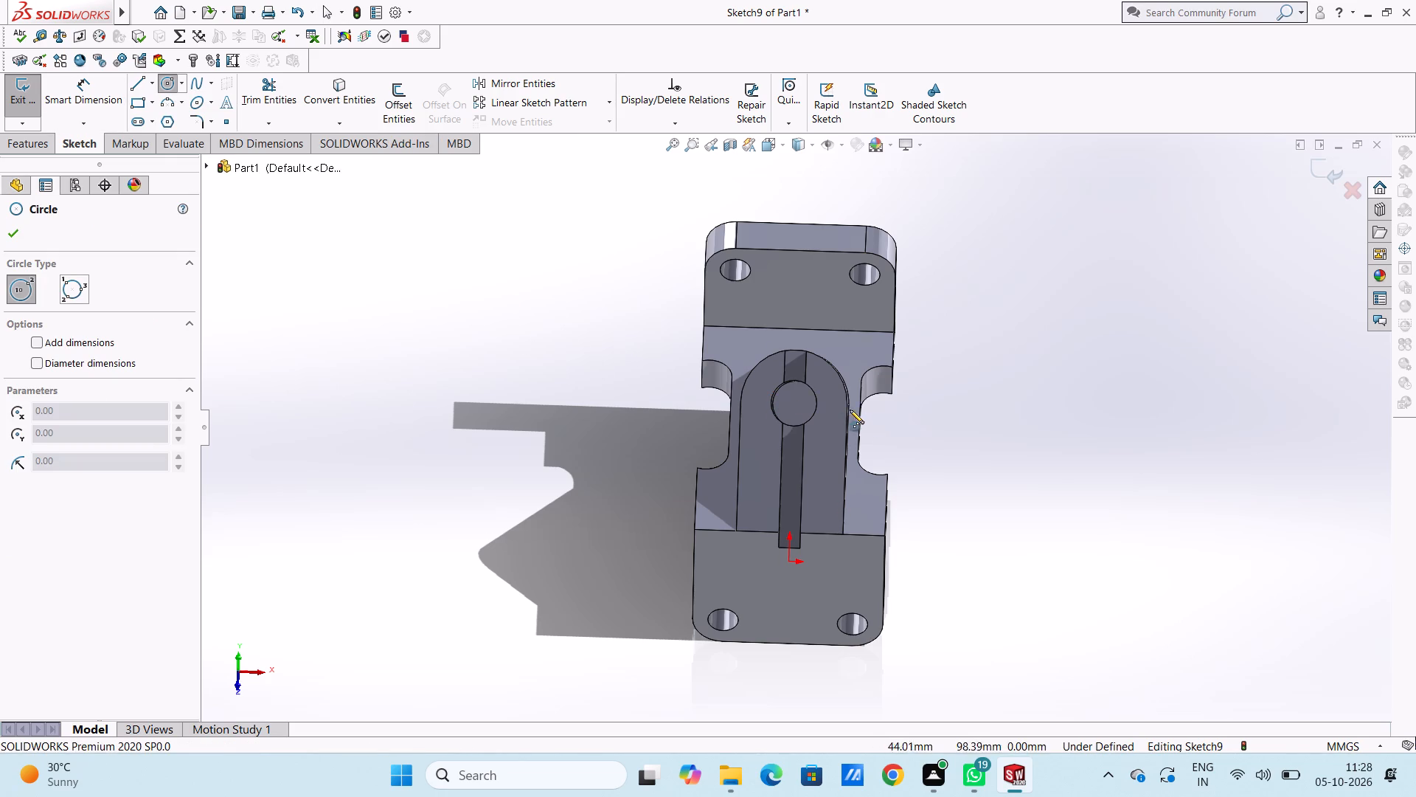
pyautogui.click(793, 404)
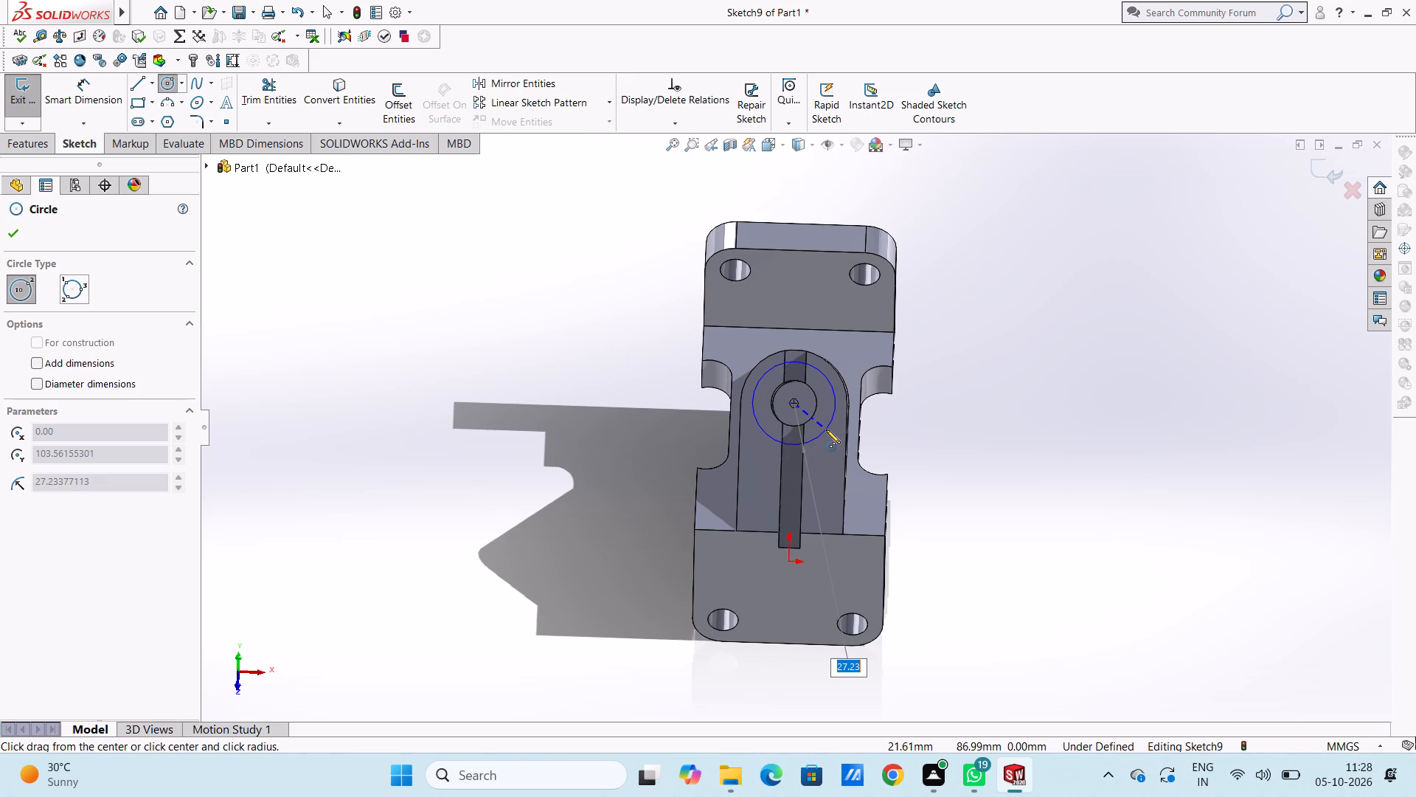
pyautogui.click(823, 427)
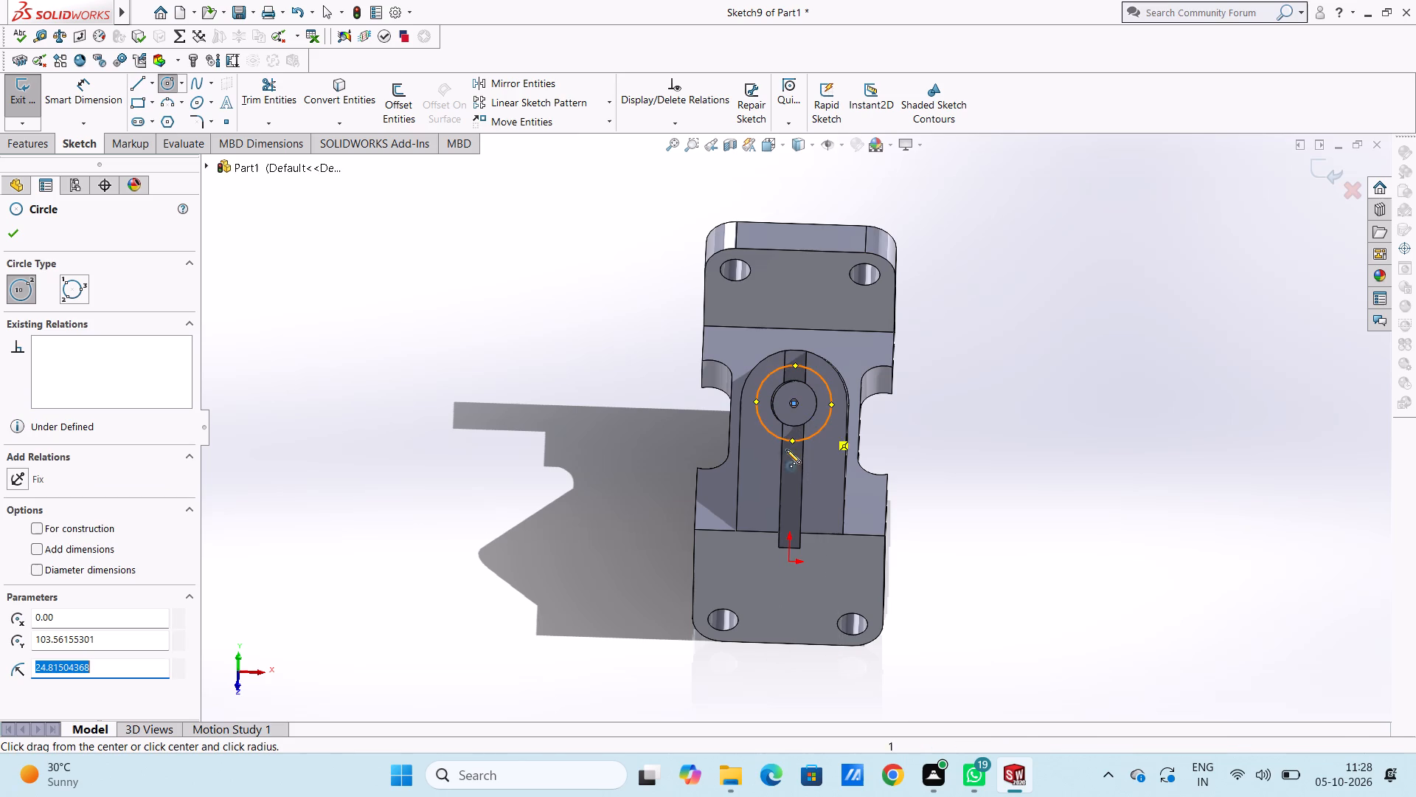
pyautogui.click(18, 230)
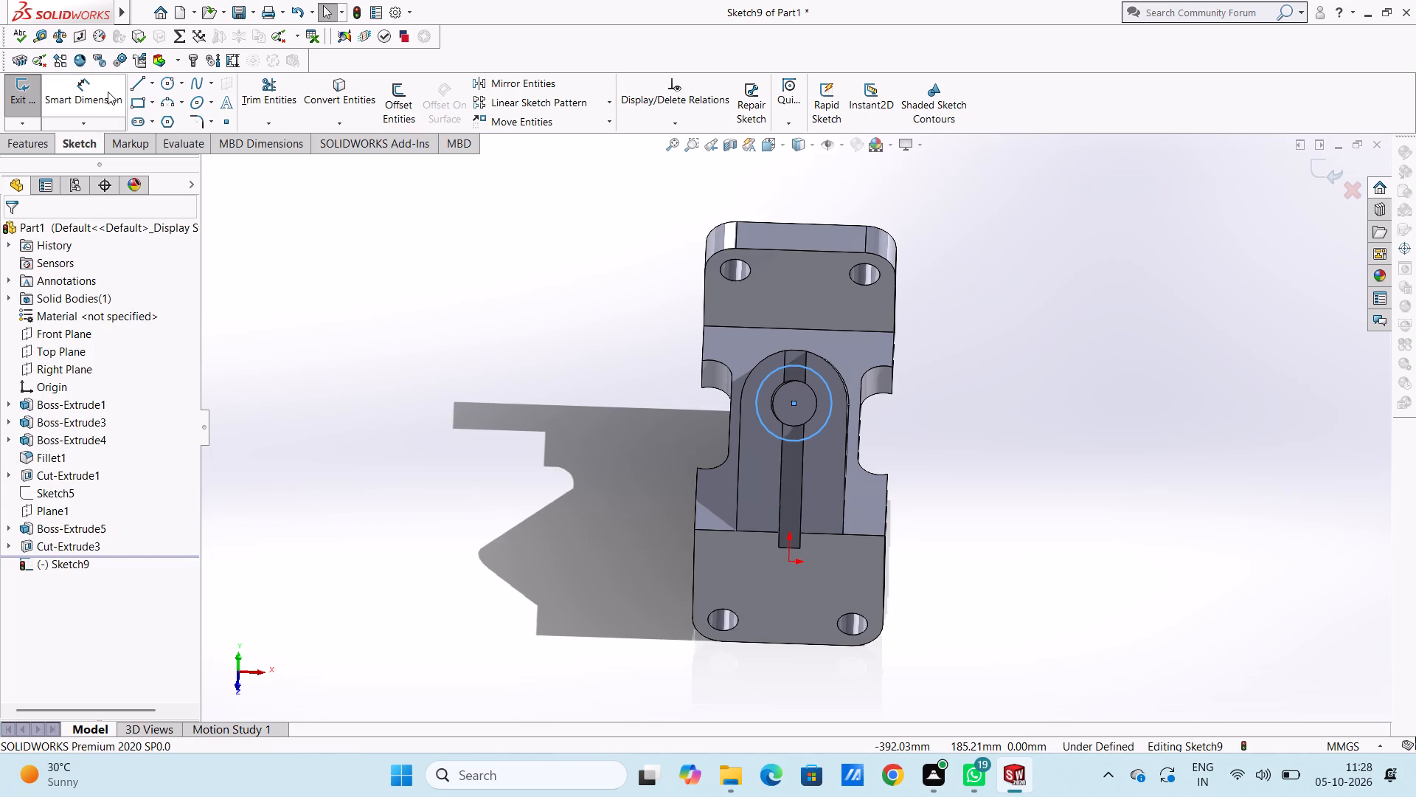
# Dimension the circle around the boss hole at 48 mm diameter.
pyautogui.click(108, 86)
pyautogui.click(771, 378)
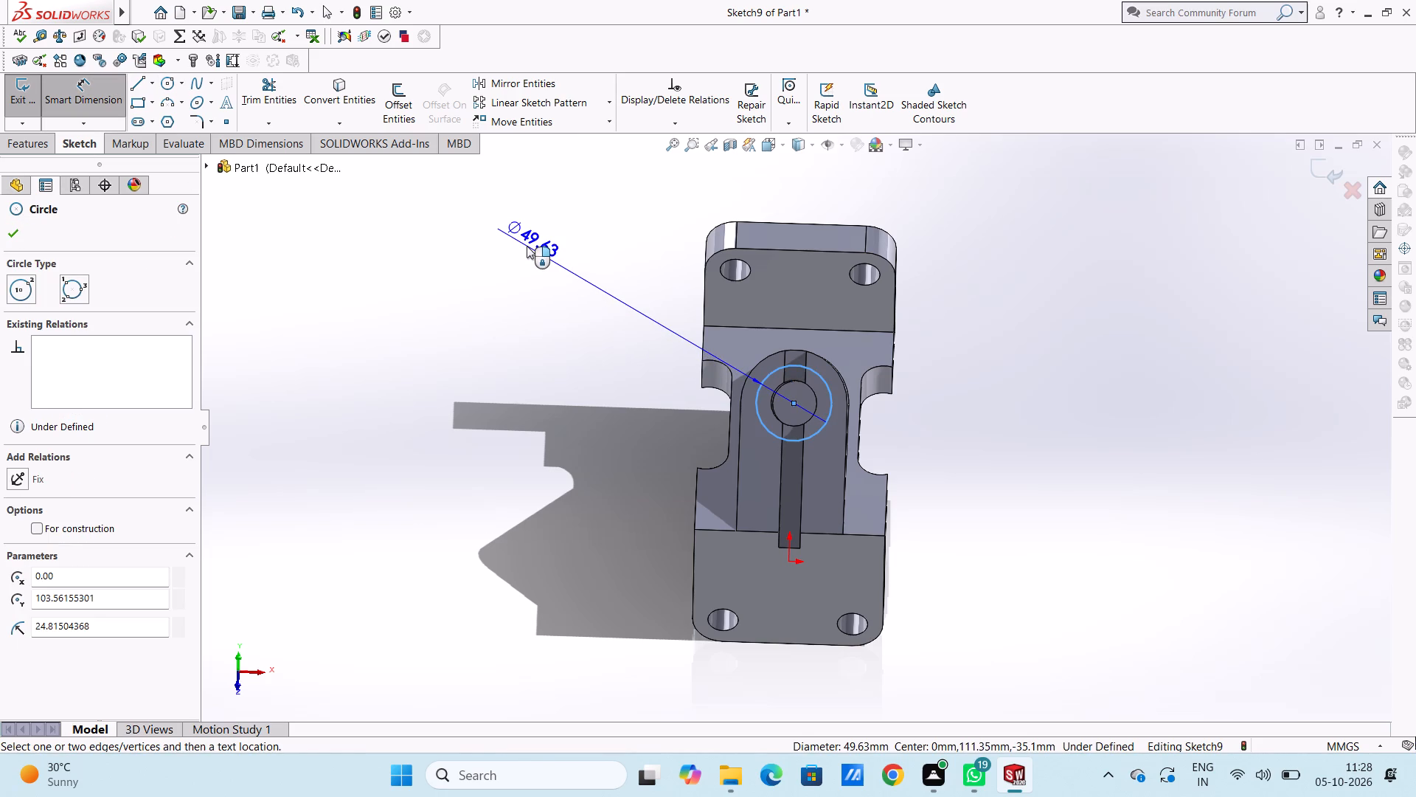
pyautogui.click(527, 246)
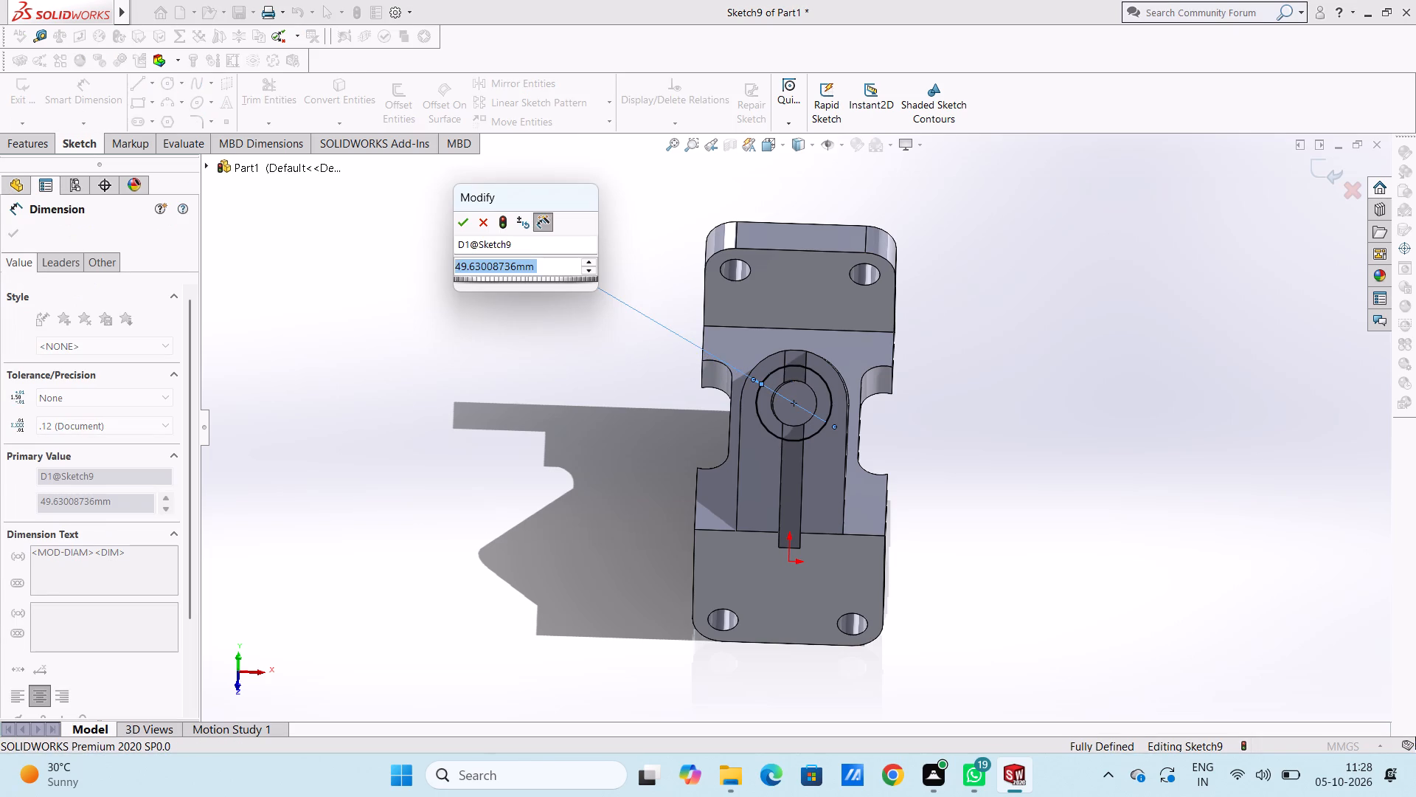
pyautogui.write('48')
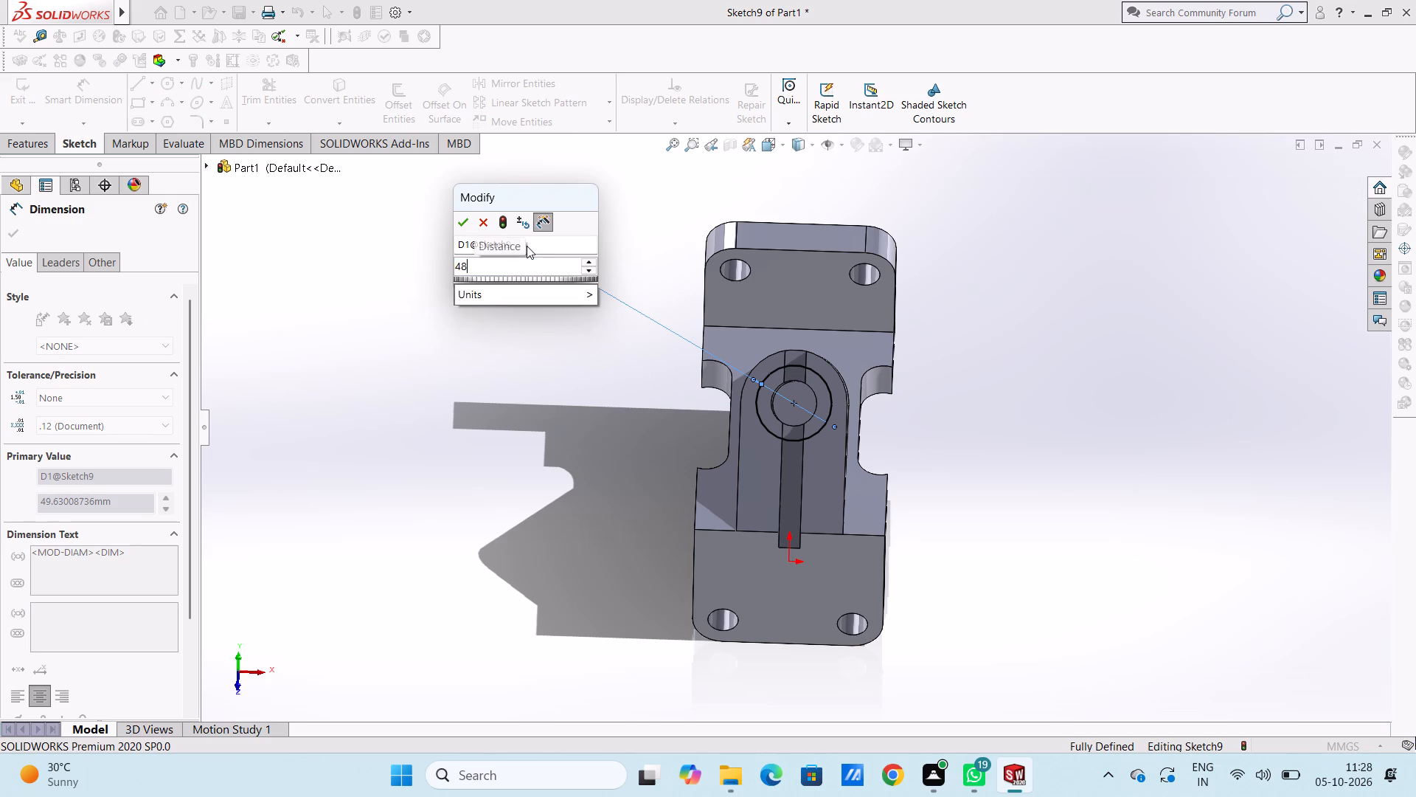
pyautogui.press('Return')
pyautogui.click(516, 327)
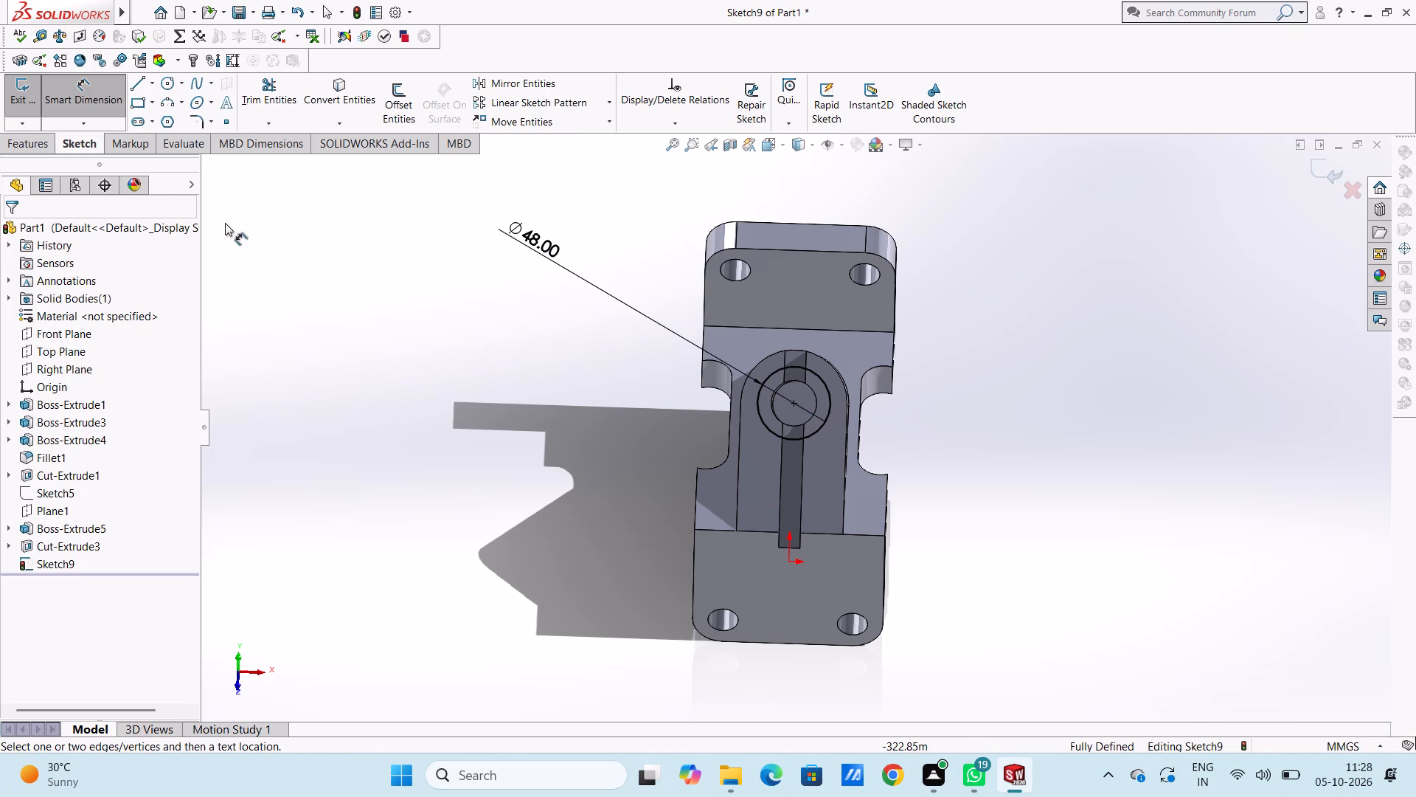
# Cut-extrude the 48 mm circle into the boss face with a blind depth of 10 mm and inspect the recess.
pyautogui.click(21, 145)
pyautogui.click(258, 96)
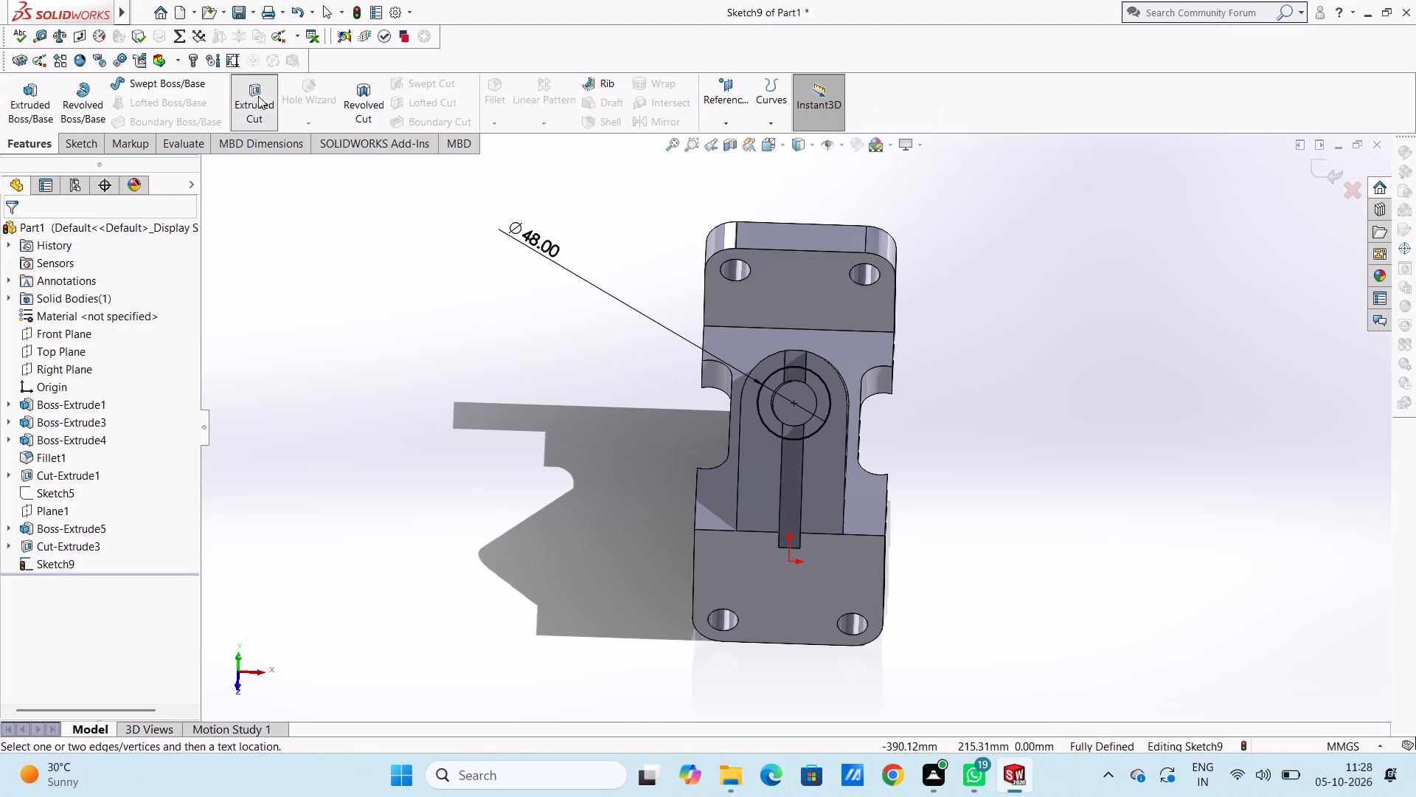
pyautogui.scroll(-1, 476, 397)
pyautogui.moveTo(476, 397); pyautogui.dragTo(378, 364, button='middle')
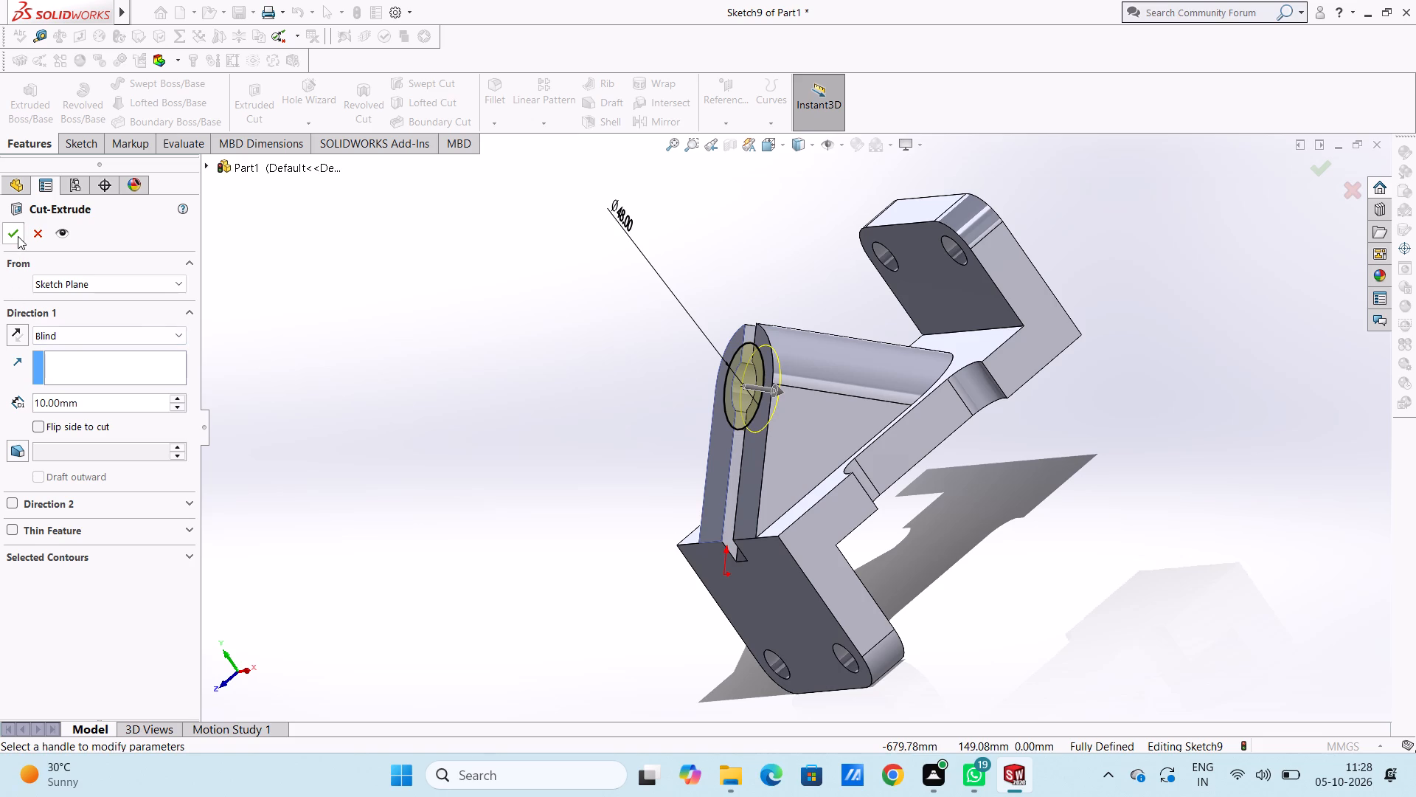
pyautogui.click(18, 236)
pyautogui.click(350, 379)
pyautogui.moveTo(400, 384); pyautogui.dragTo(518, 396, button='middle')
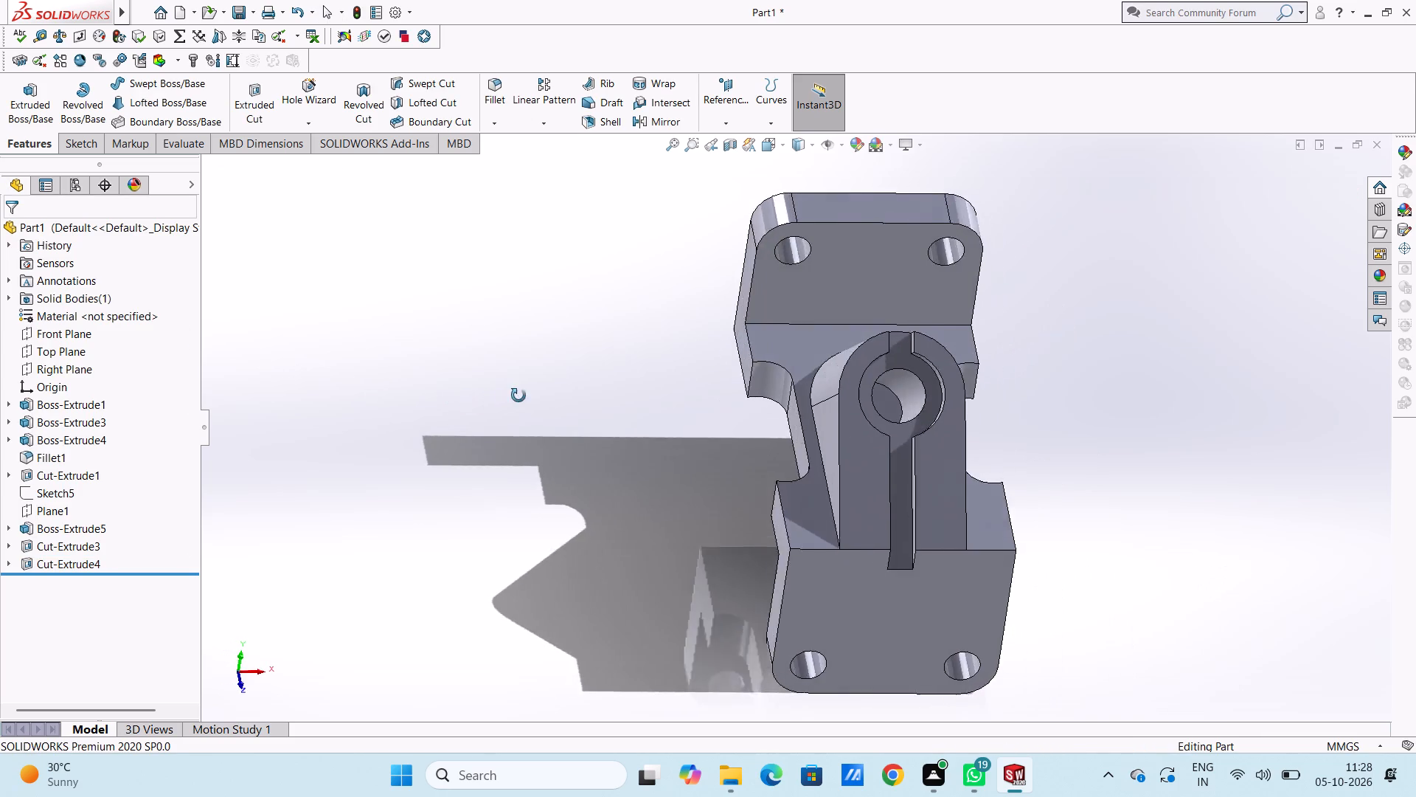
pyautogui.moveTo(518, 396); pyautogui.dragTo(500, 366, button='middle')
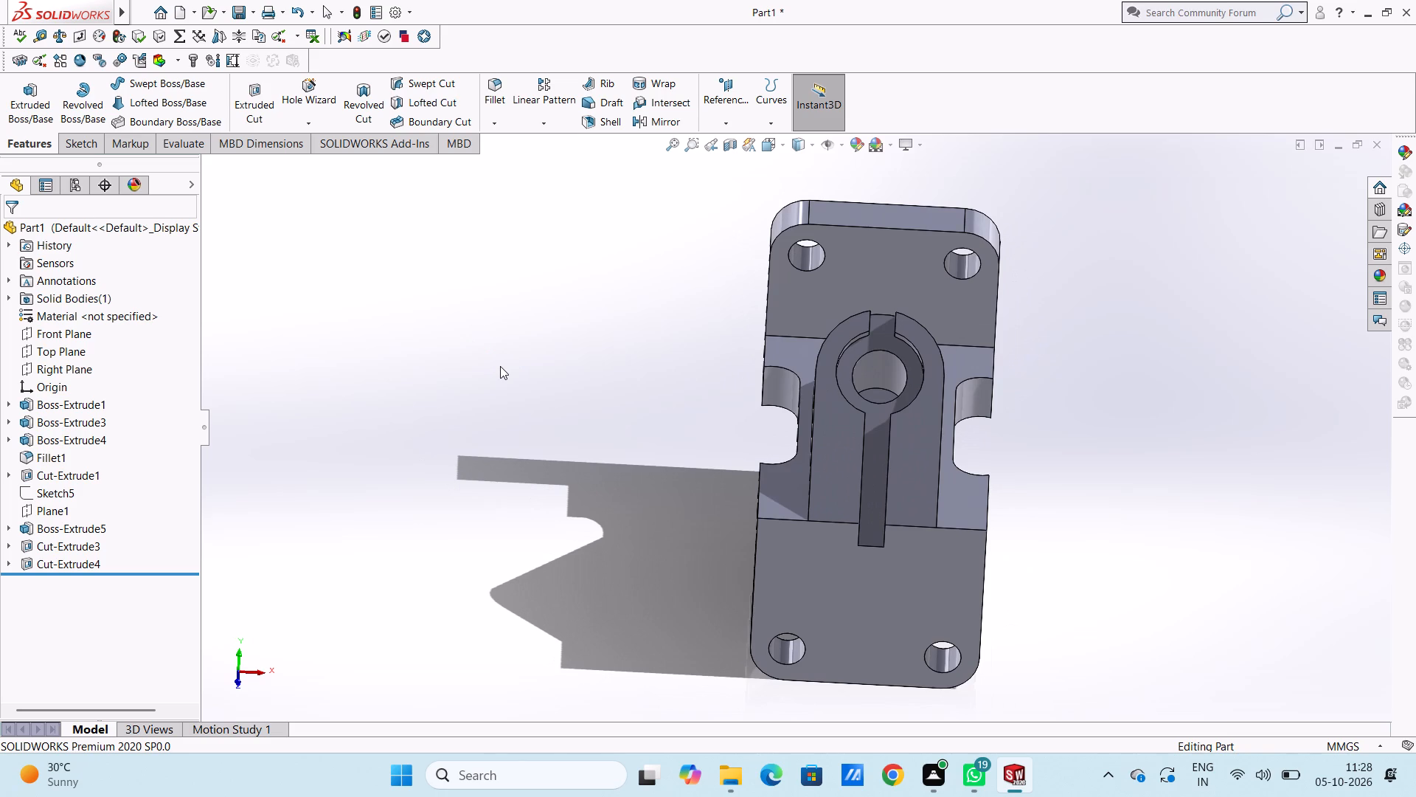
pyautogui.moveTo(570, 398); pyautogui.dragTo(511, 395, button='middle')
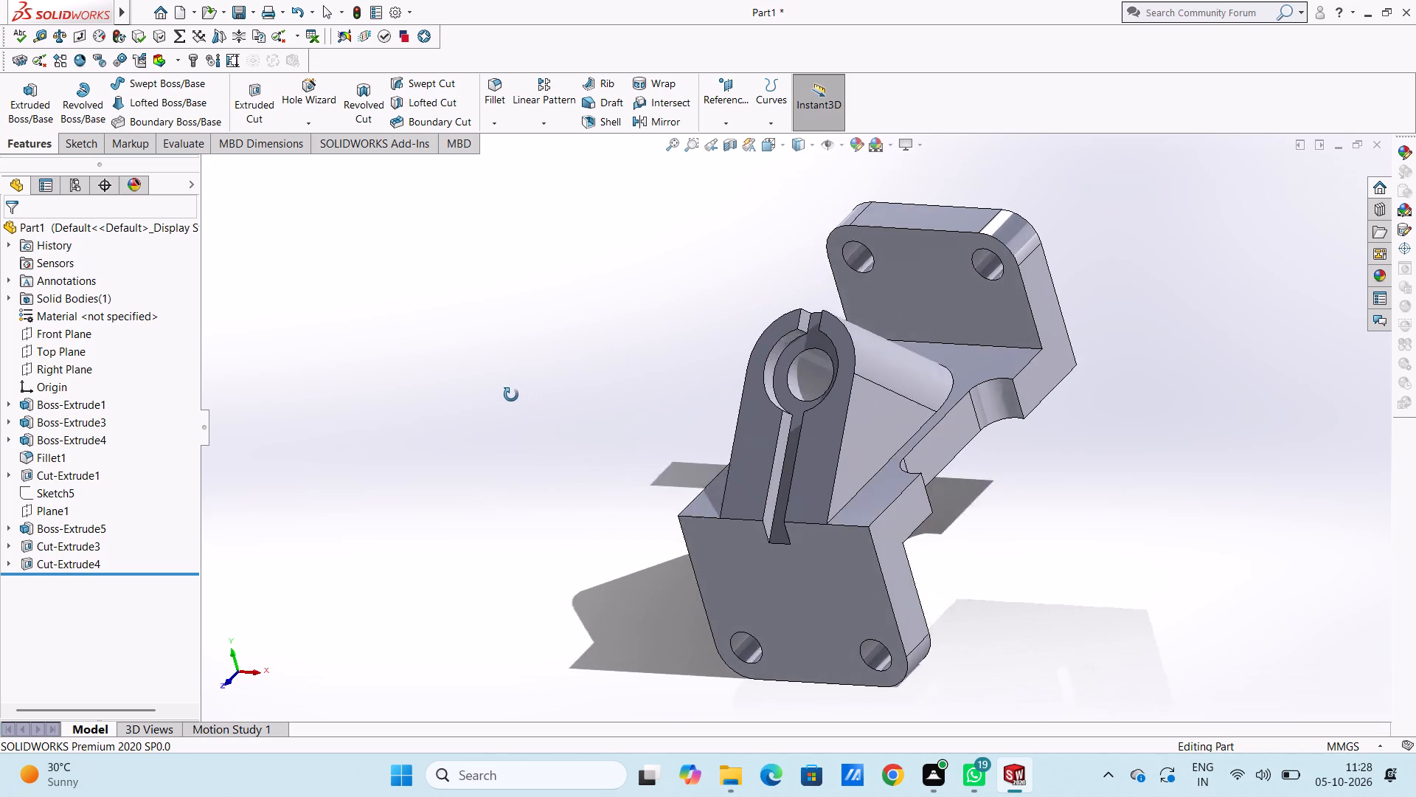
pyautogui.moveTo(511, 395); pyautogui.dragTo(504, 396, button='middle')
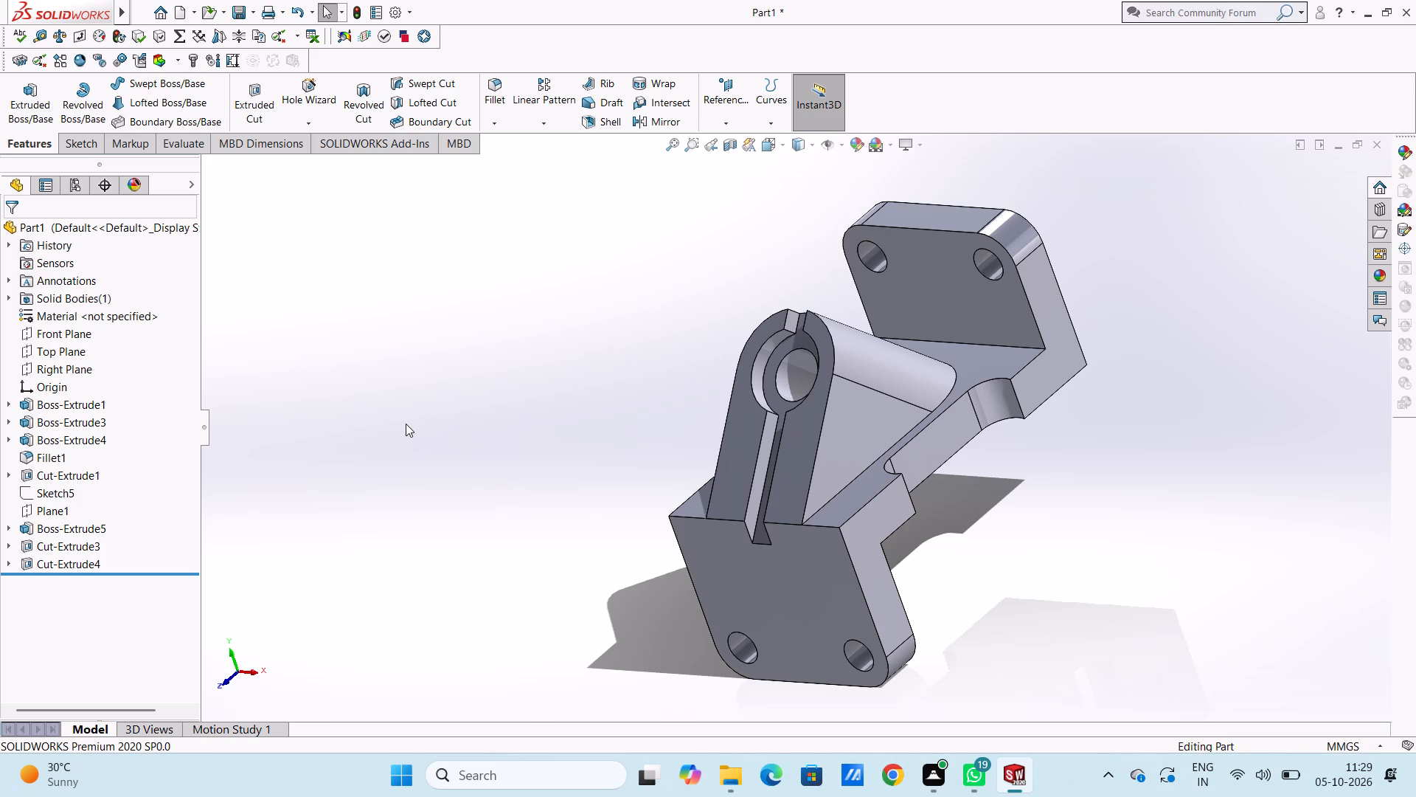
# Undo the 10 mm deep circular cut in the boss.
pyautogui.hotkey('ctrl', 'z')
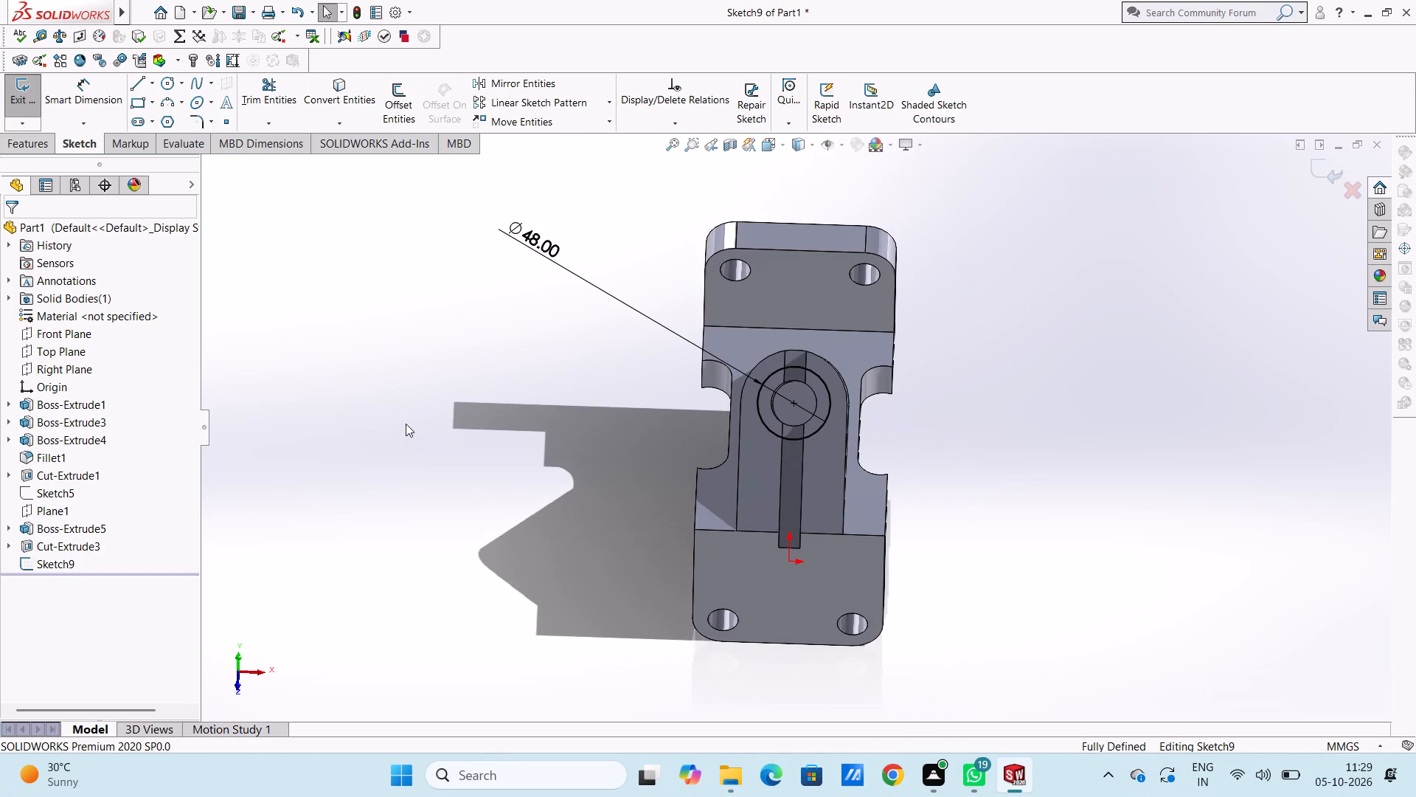
# Cut-extrude the 48 mm circle into the boss face with a blind depth of 15 mm.
pyautogui.moveTo(451, 447); pyautogui.dragTo(373, 423, button='middle')
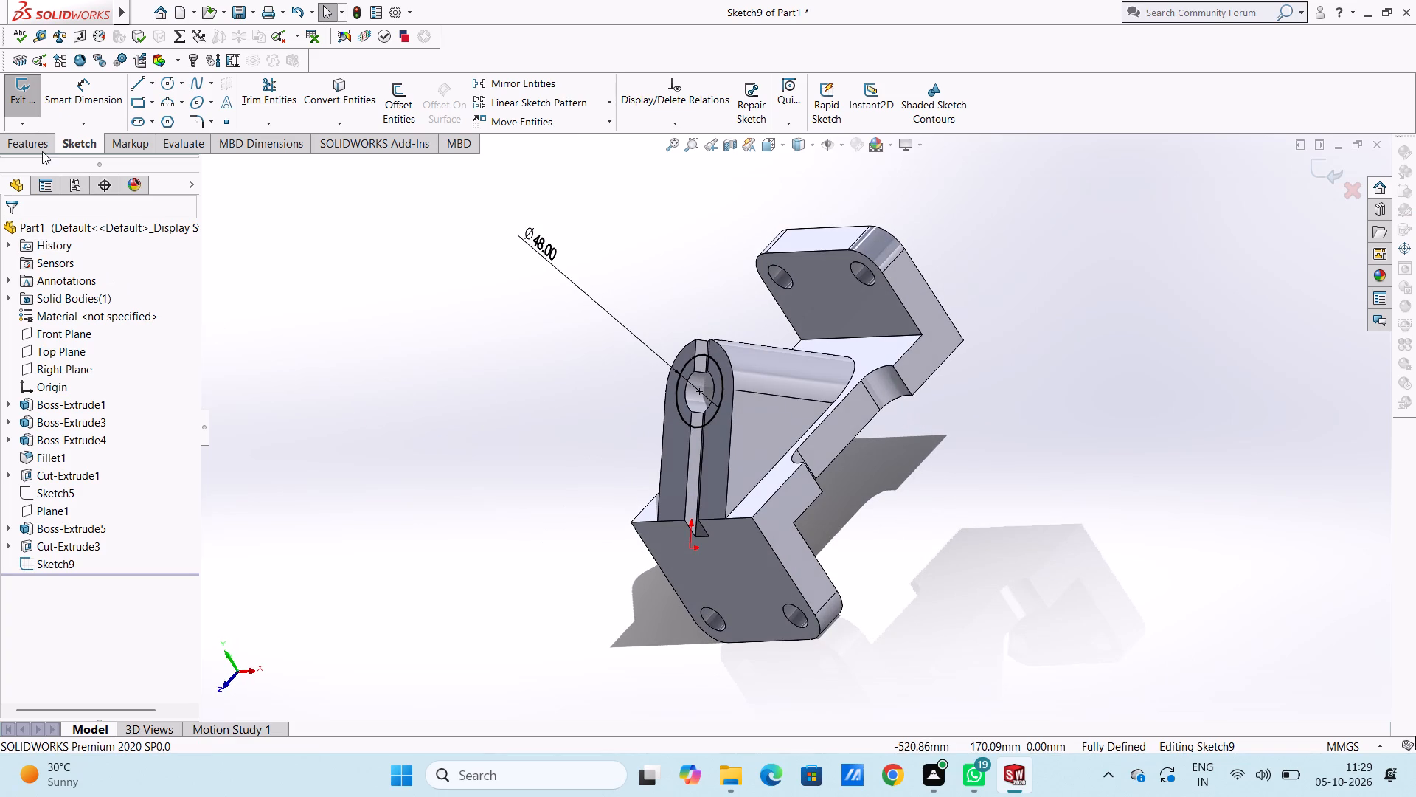
pyautogui.click(42, 150)
pyautogui.click(255, 94)
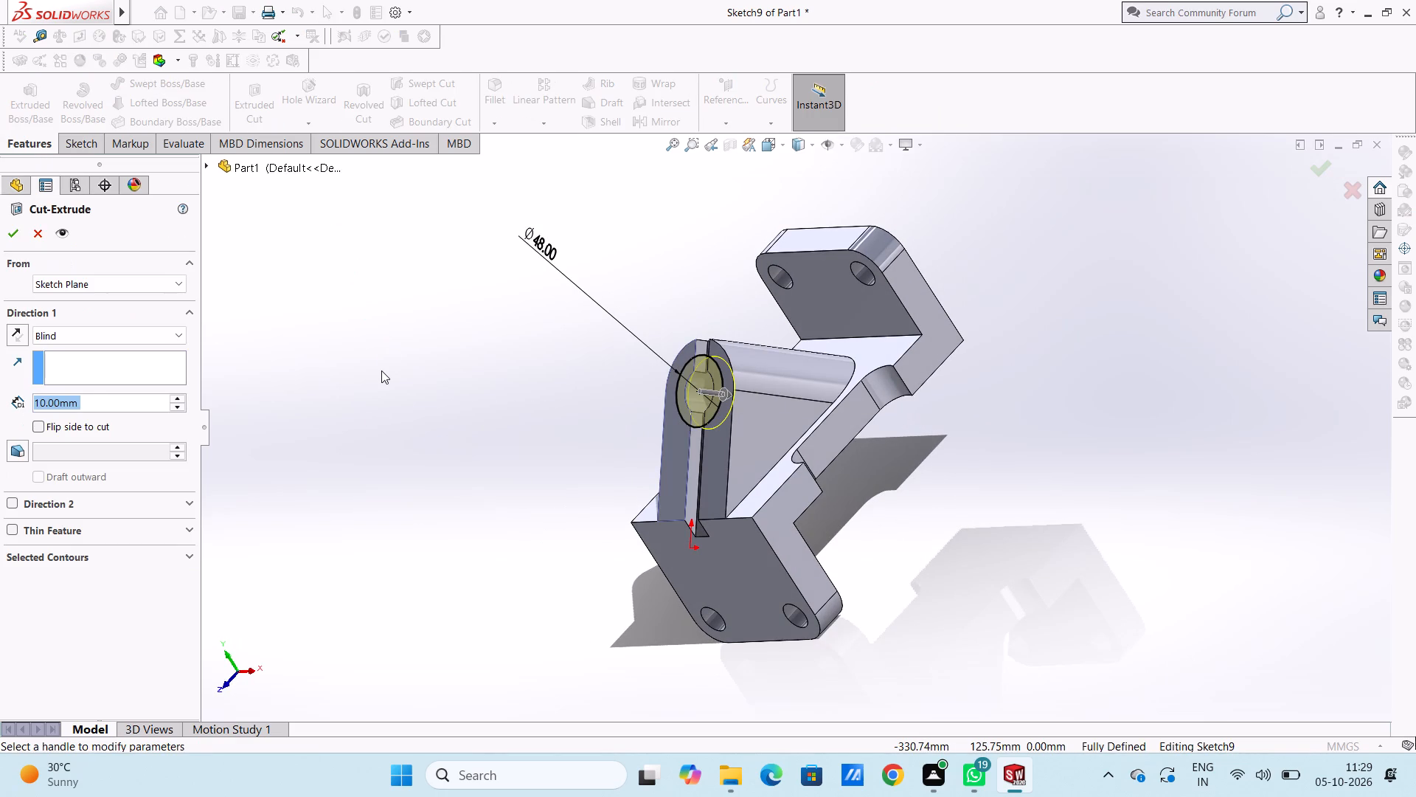
pyautogui.write('15')
pyautogui.press('Return')
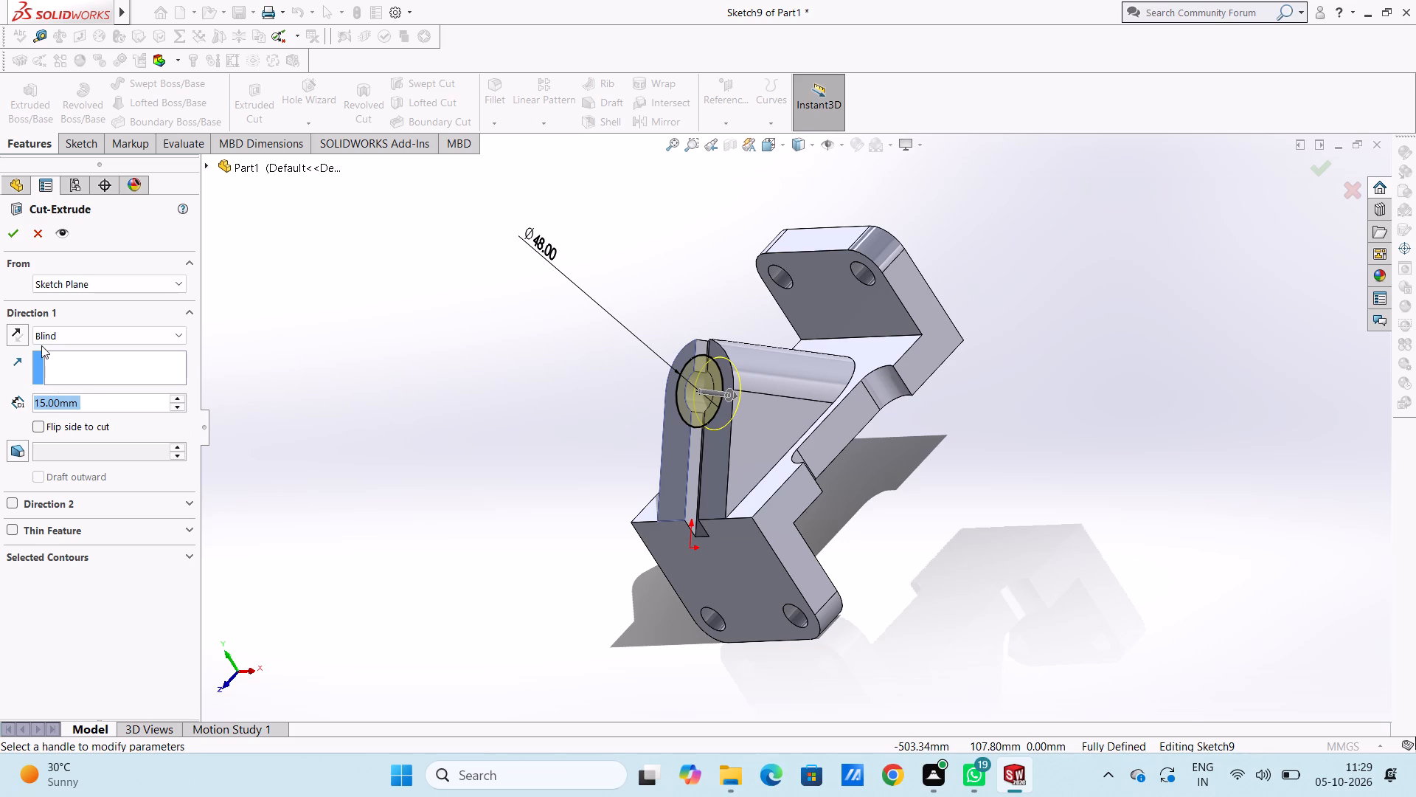
pyautogui.click(21, 228)
pyautogui.click(378, 392)
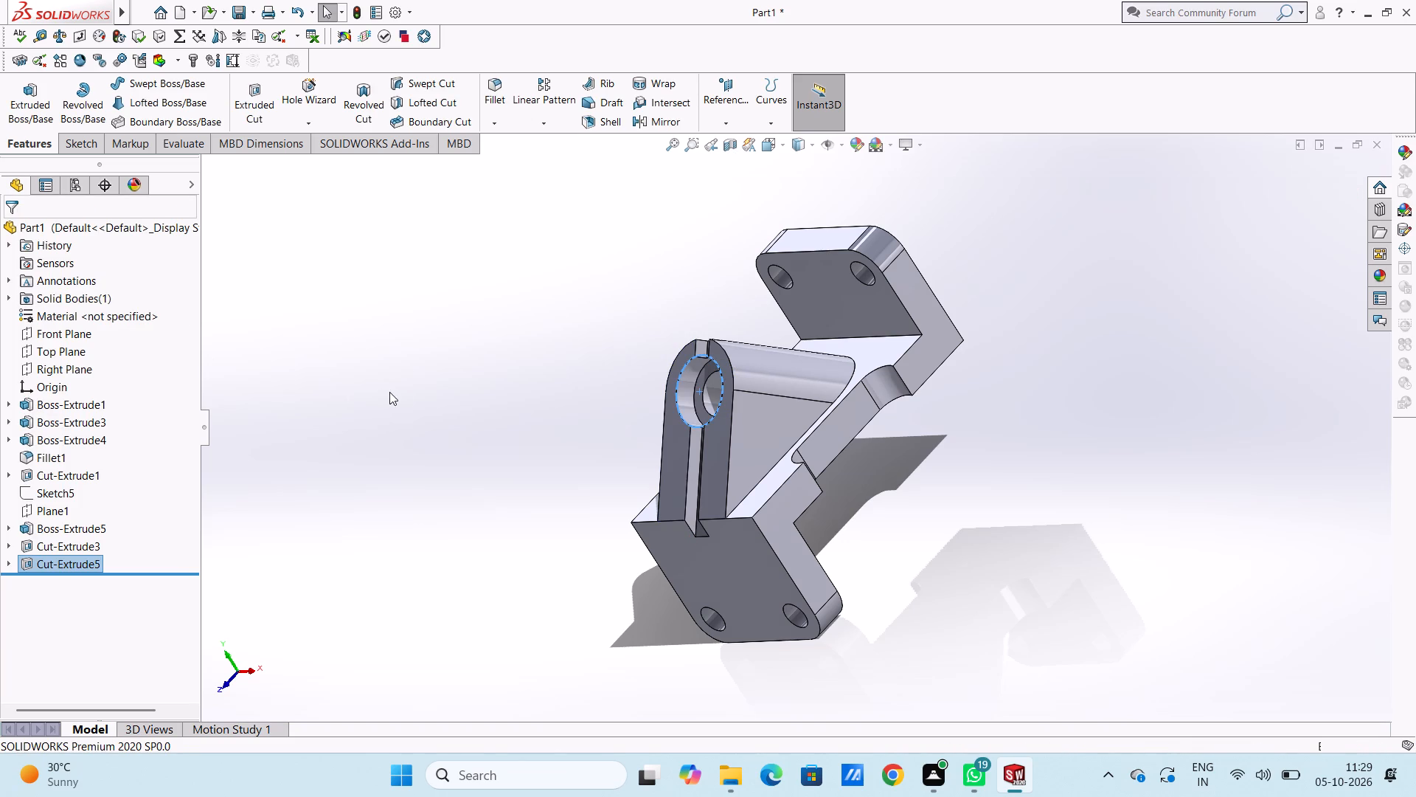
# Examine the circular recess in the boss from several angles, including the isometric view.
pyautogui.moveTo(473, 421); pyautogui.dragTo(527, 283, button='middle')
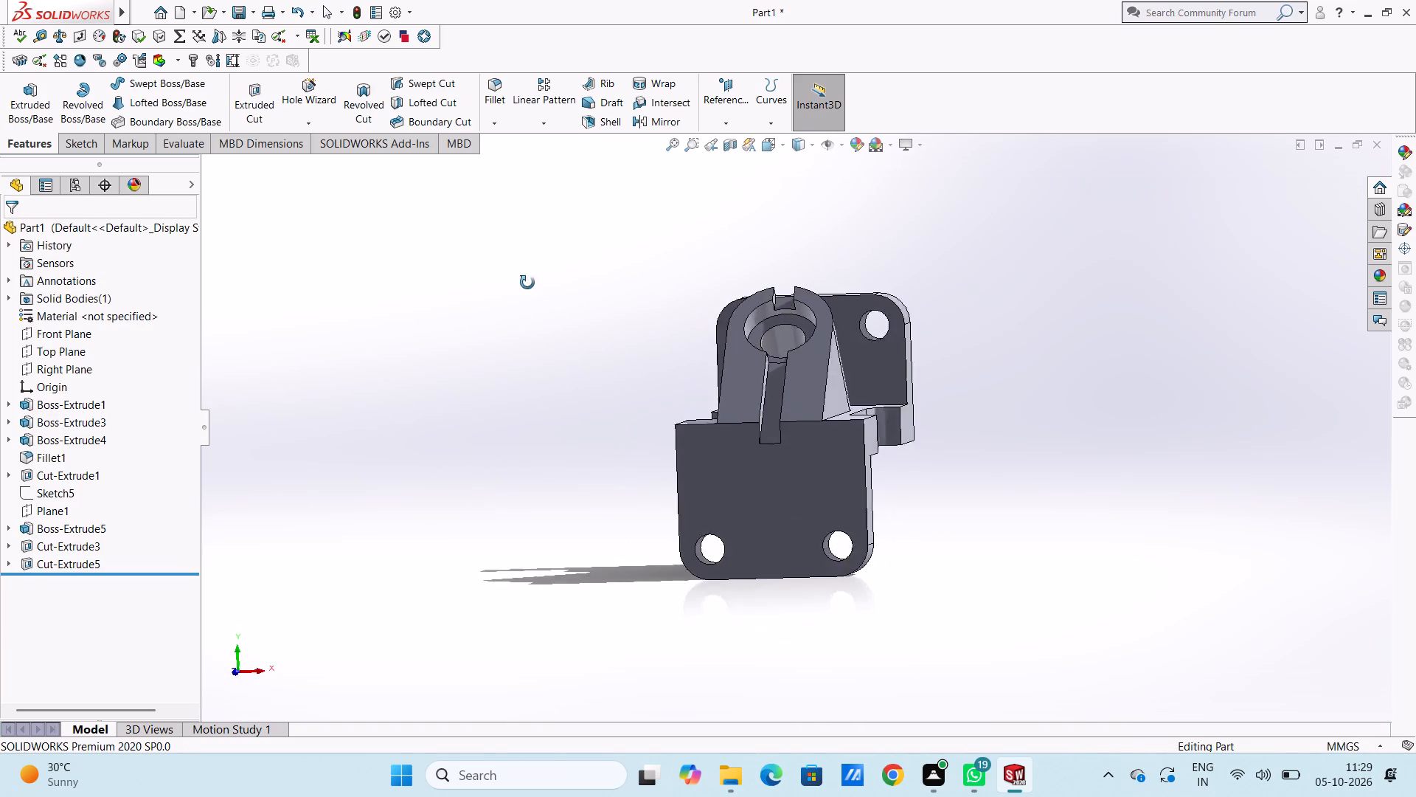
pyautogui.moveTo(527, 283); pyautogui.dragTo(512, 382, button='middle')
pyautogui.middleClick(512, 382)
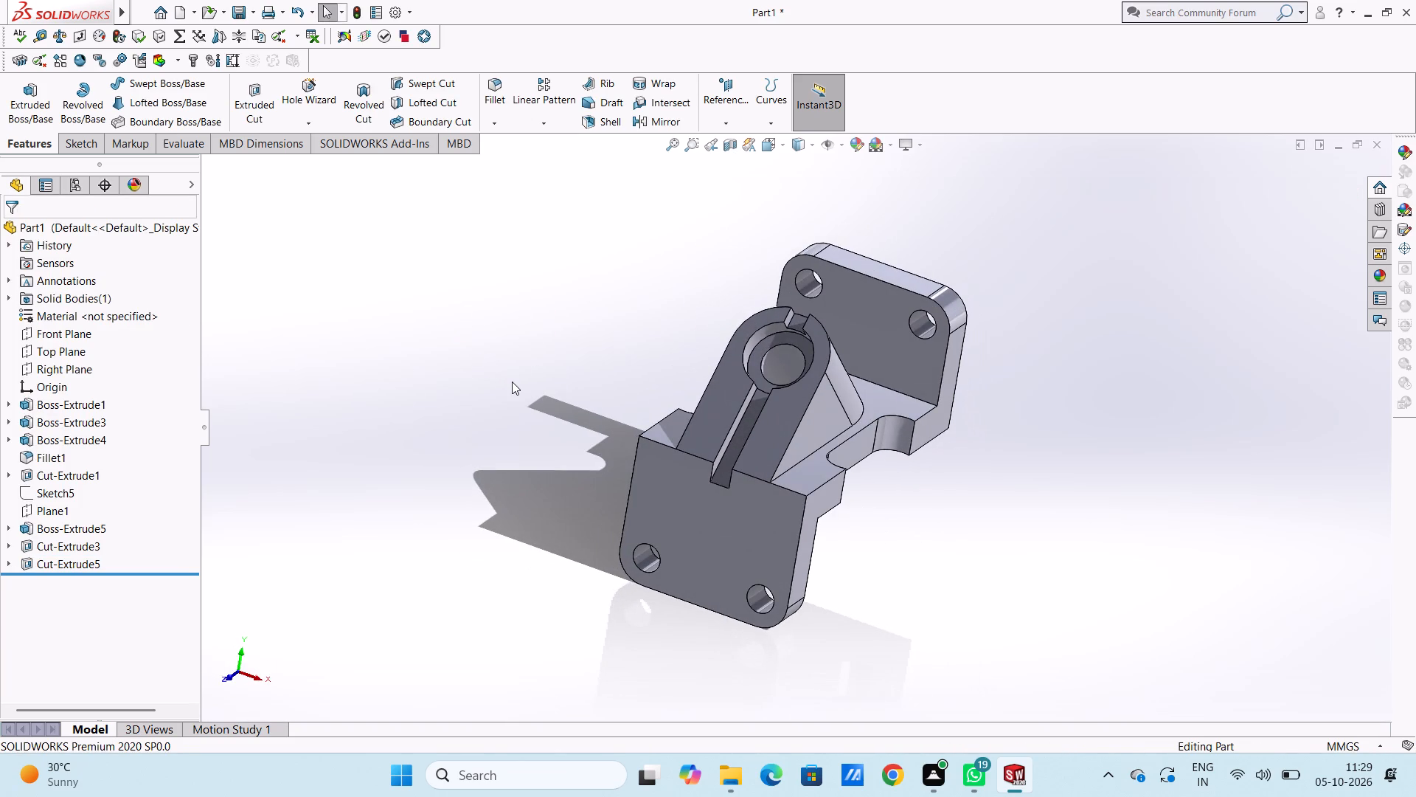
pyautogui.hotkey('ctrl', '7')
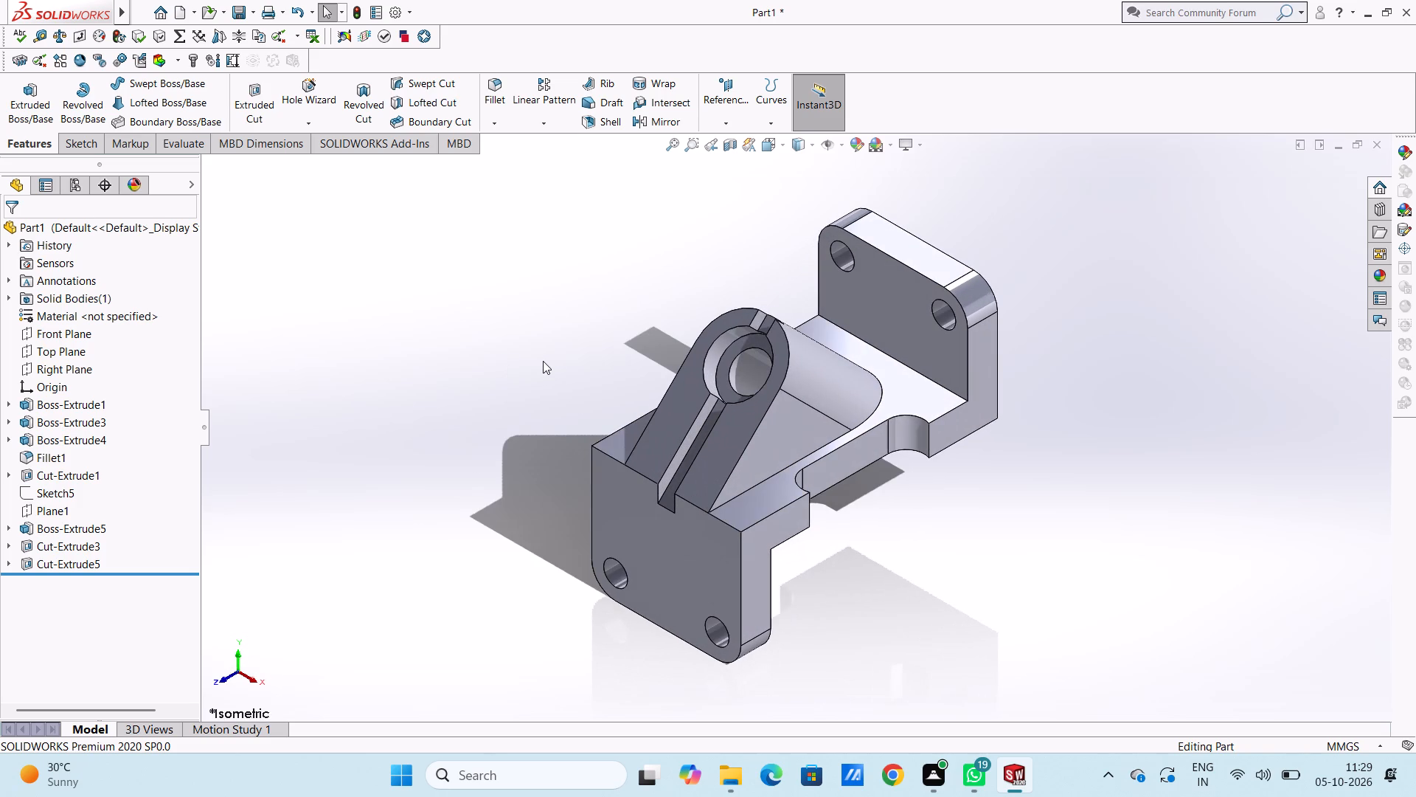
pyautogui.moveTo(448, 378); pyautogui.dragTo(578, 362, button='middle')
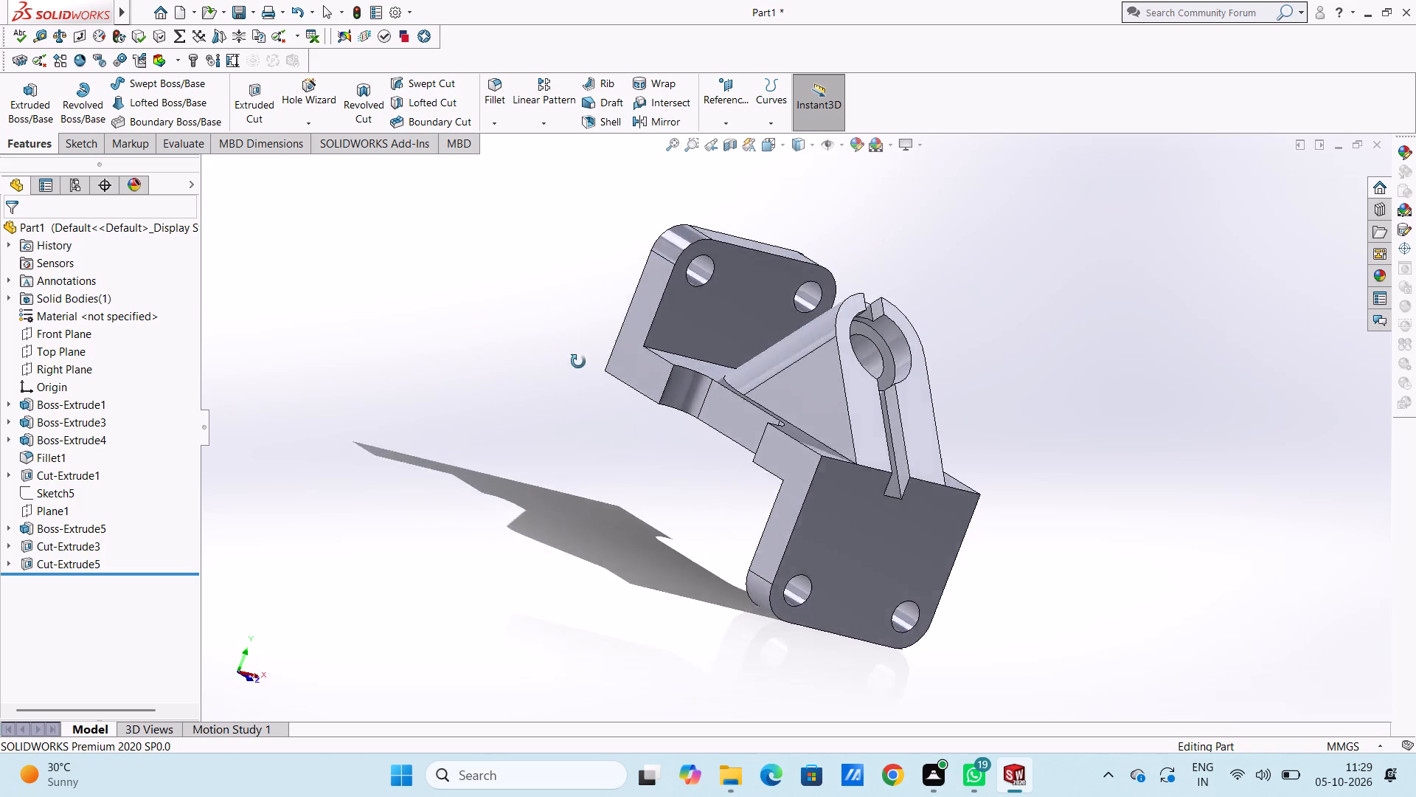
pyautogui.moveTo(578, 362); pyautogui.dragTo(462, 433, button='middle')
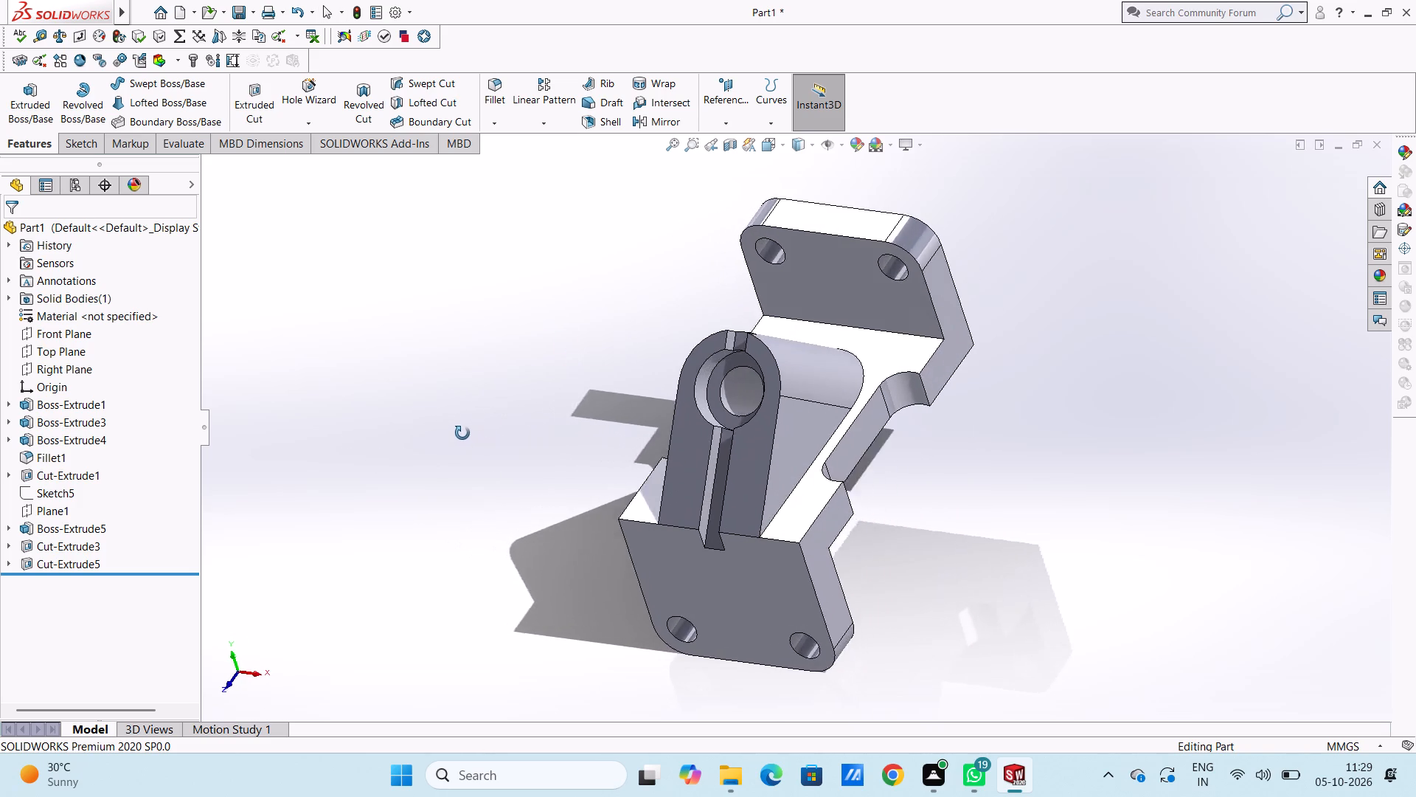
pyautogui.moveTo(462, 433); pyautogui.dragTo(461, 432, button='middle')
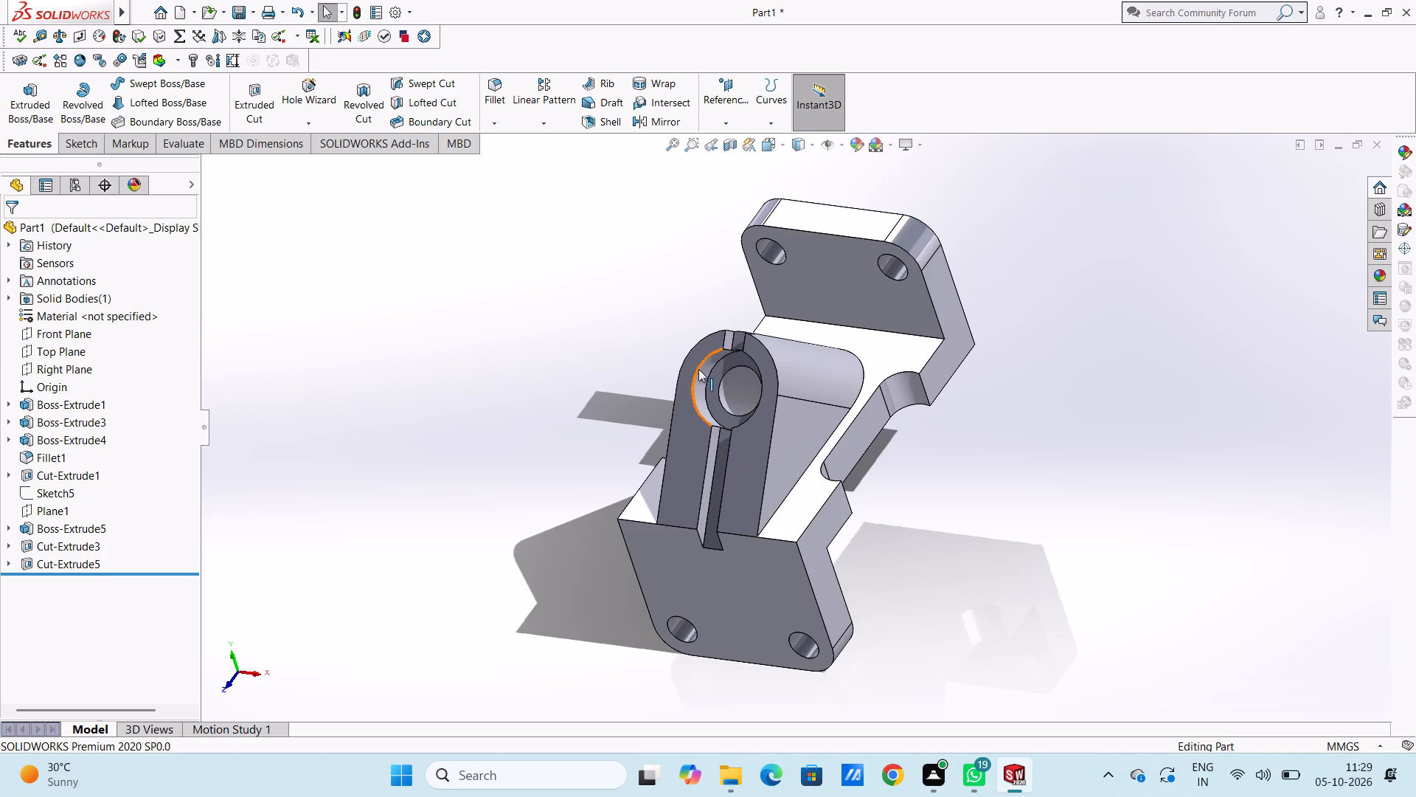
# Fillet the edge of the 30 mm hole at the bottom of the boss recess with a 1 mm radius.
pyautogui.scroll(-1, 783, 362)
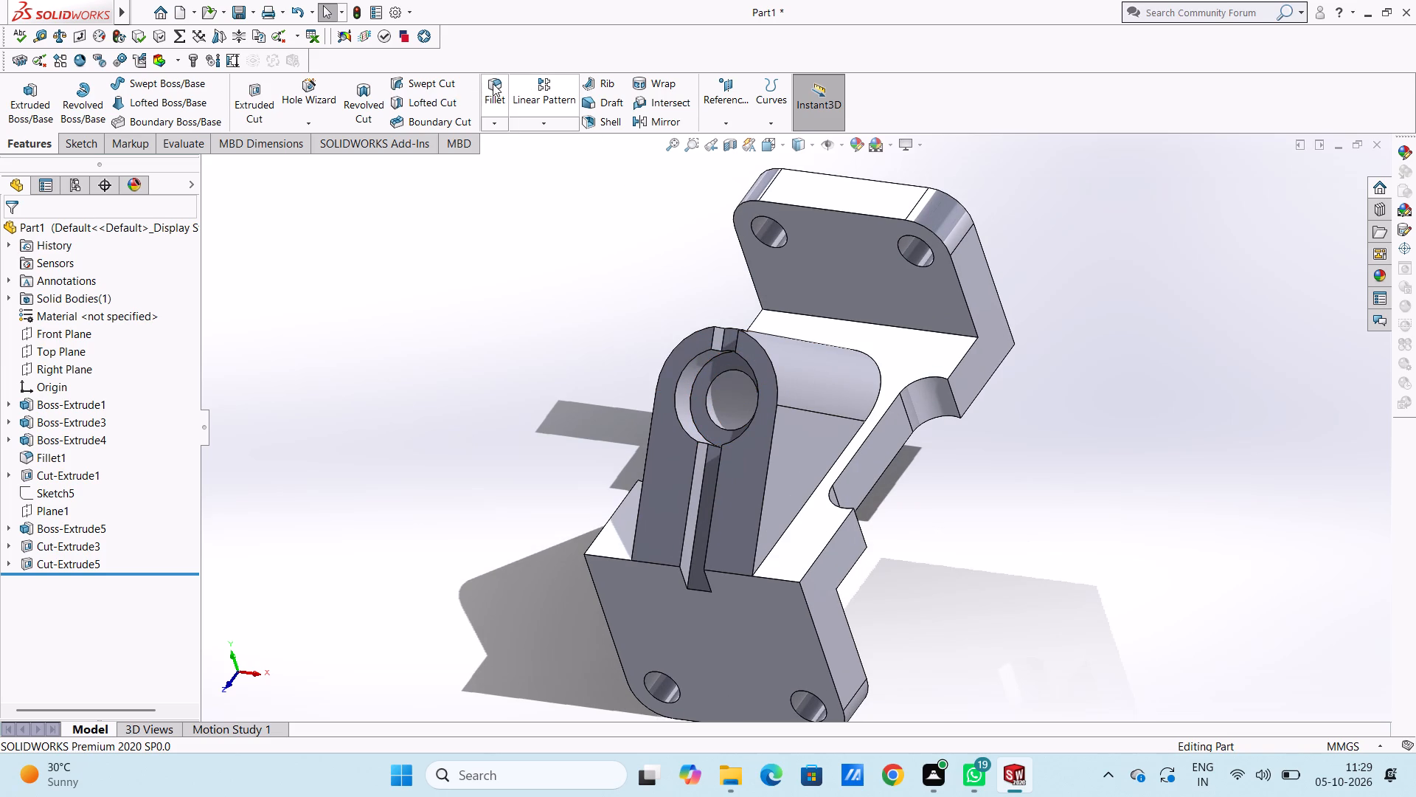
pyautogui.click(487, 85)
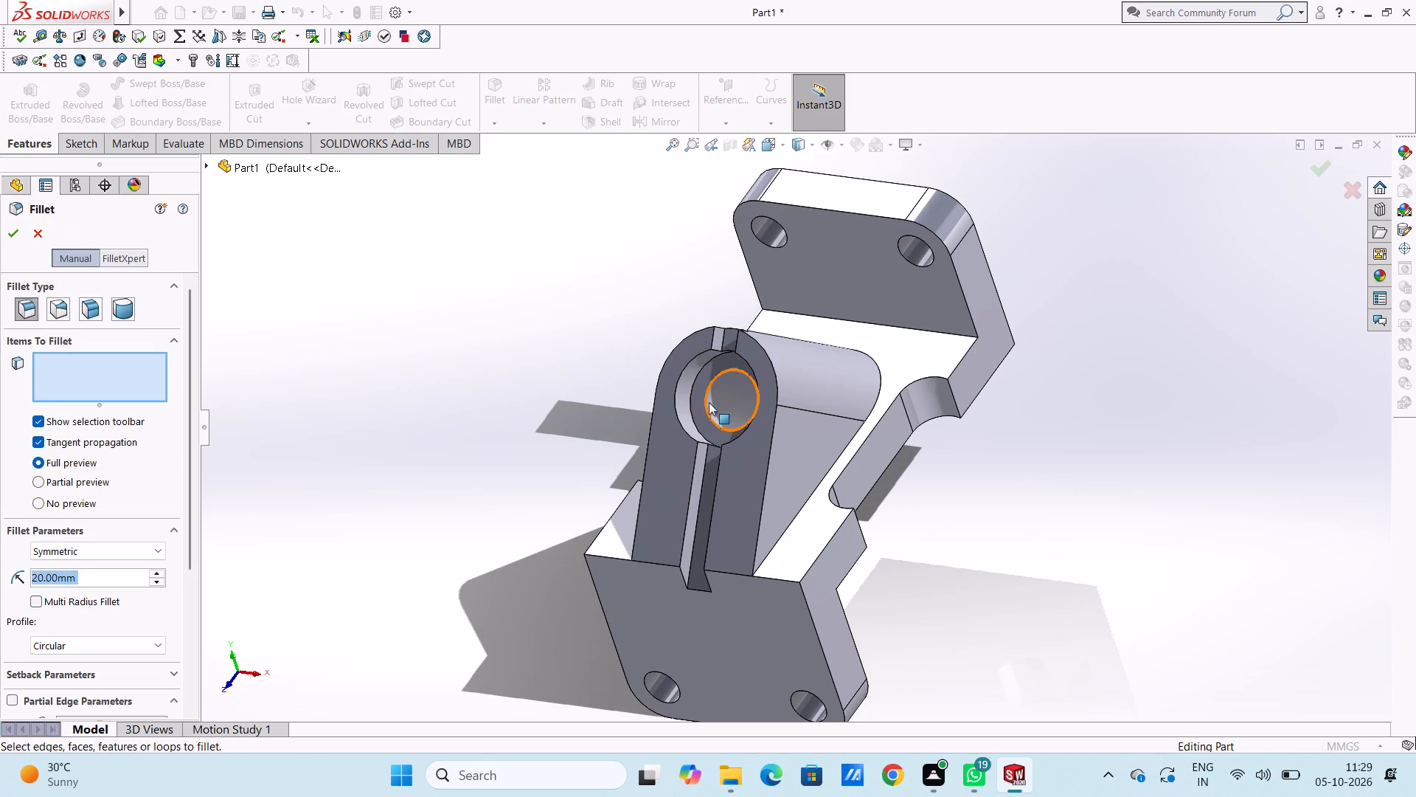
pyautogui.click(707, 394)
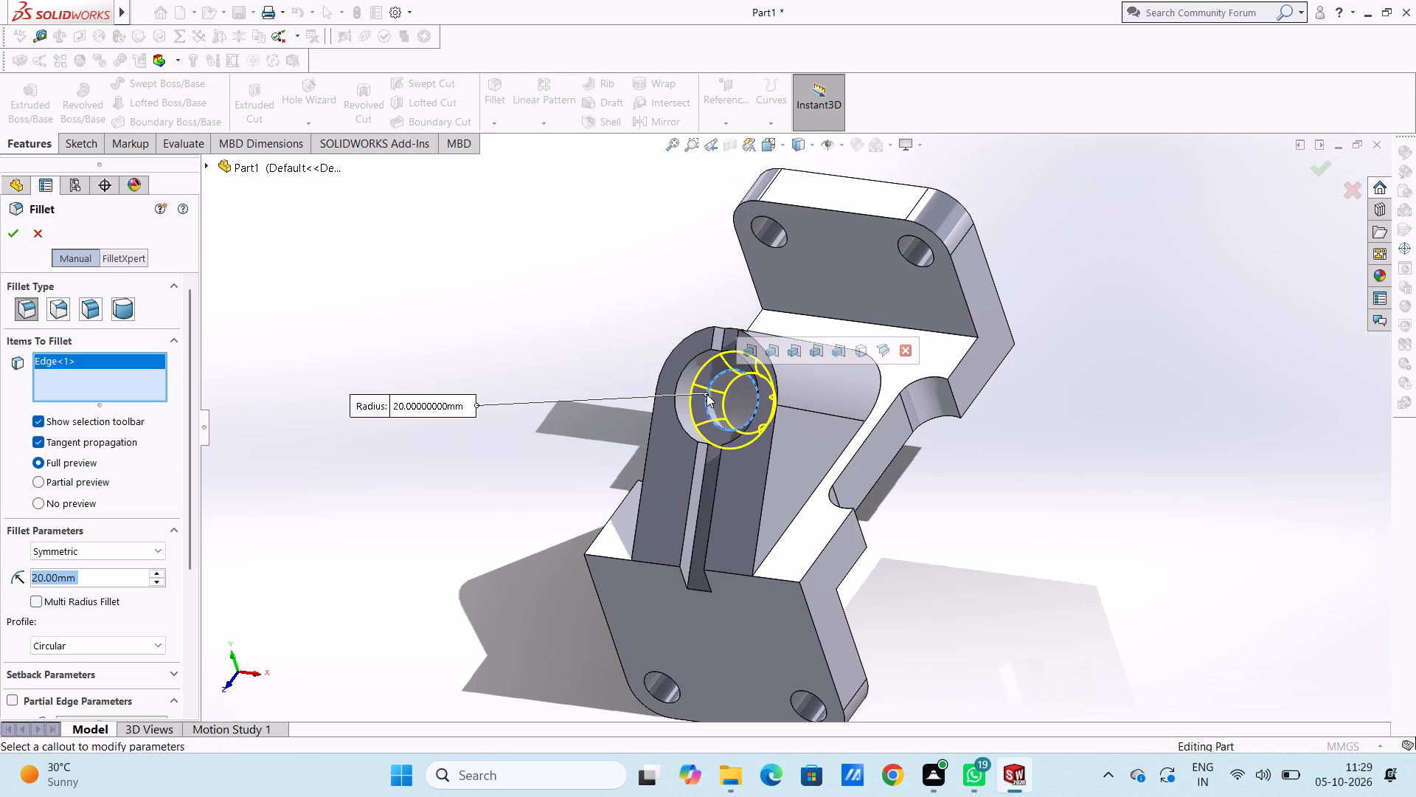
pyautogui.press('1')
pyautogui.press('Return')
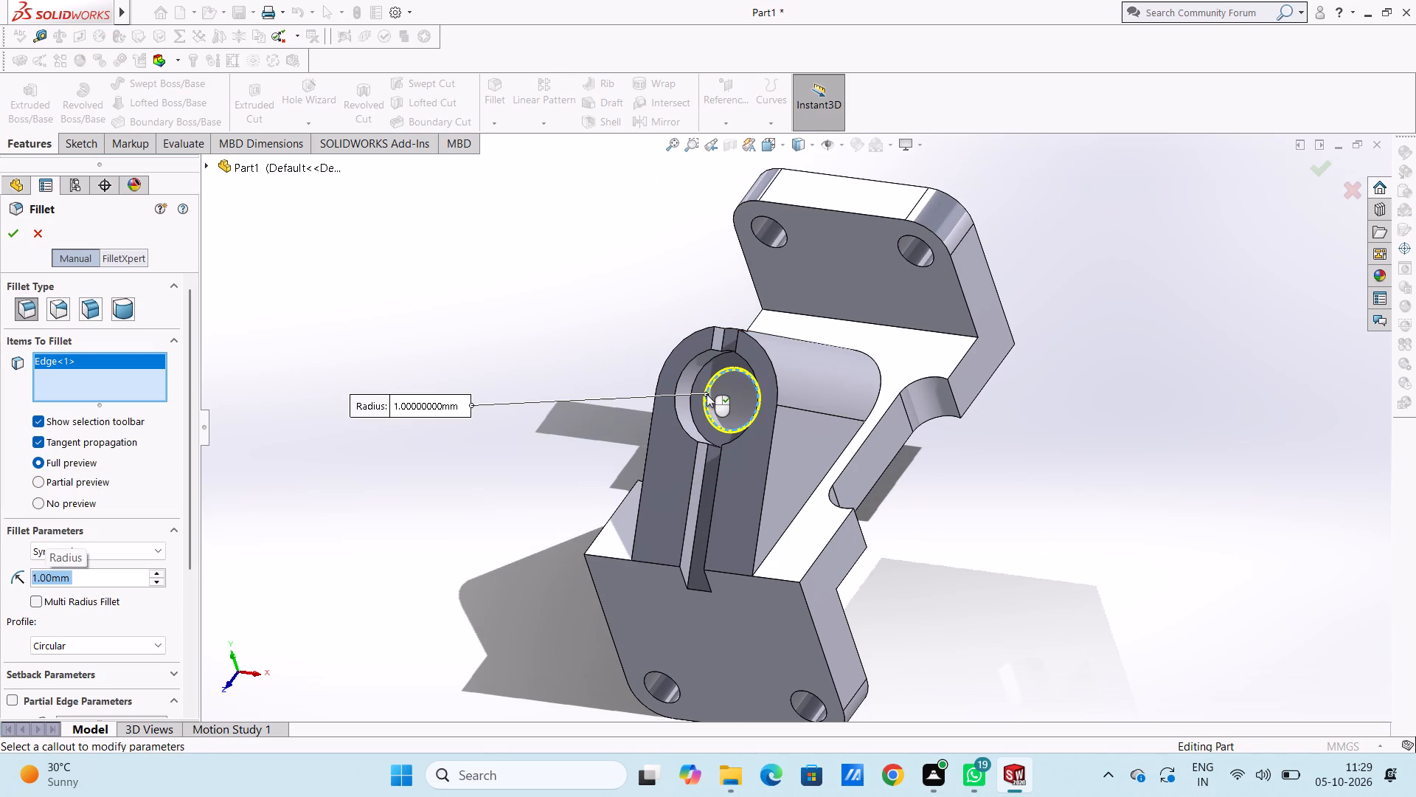
pyautogui.click(11, 229)
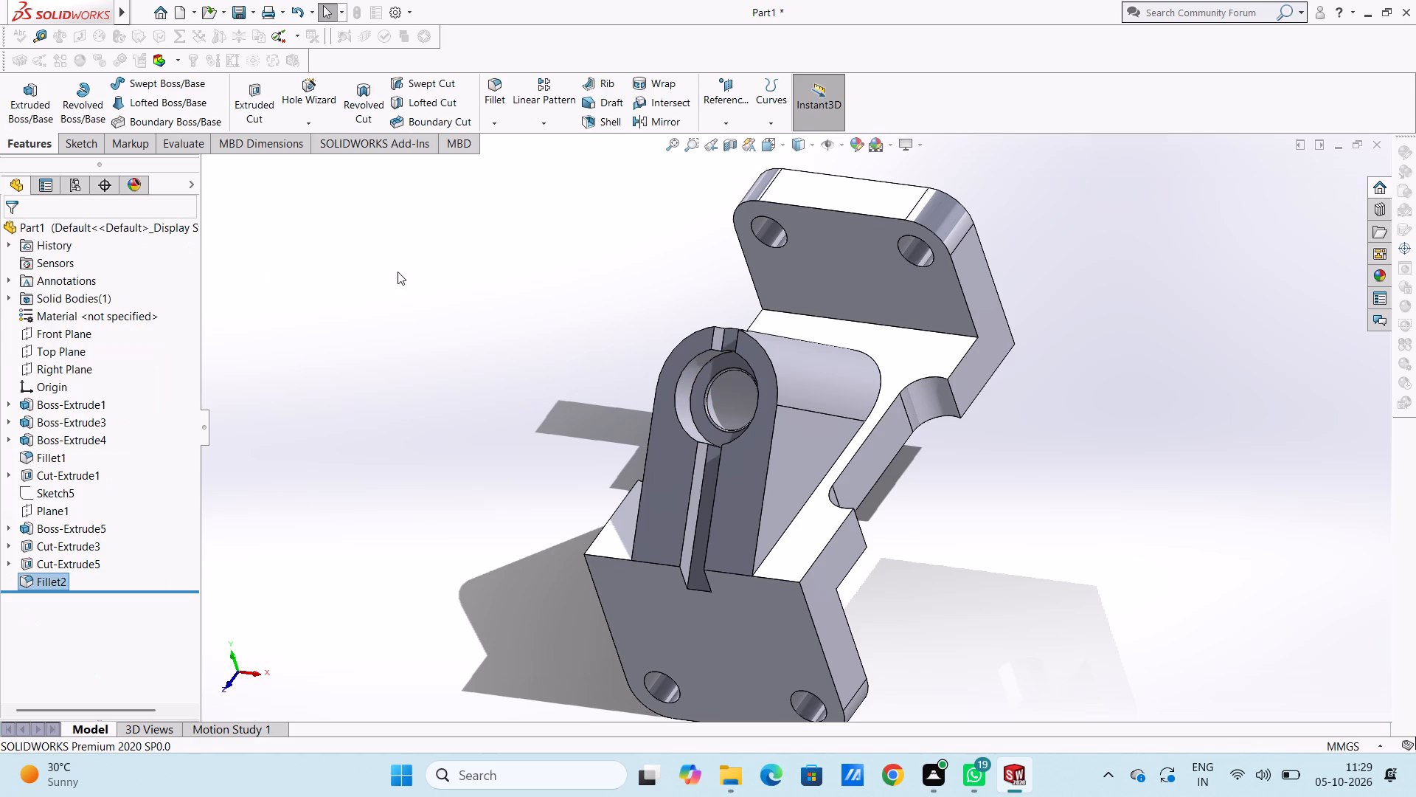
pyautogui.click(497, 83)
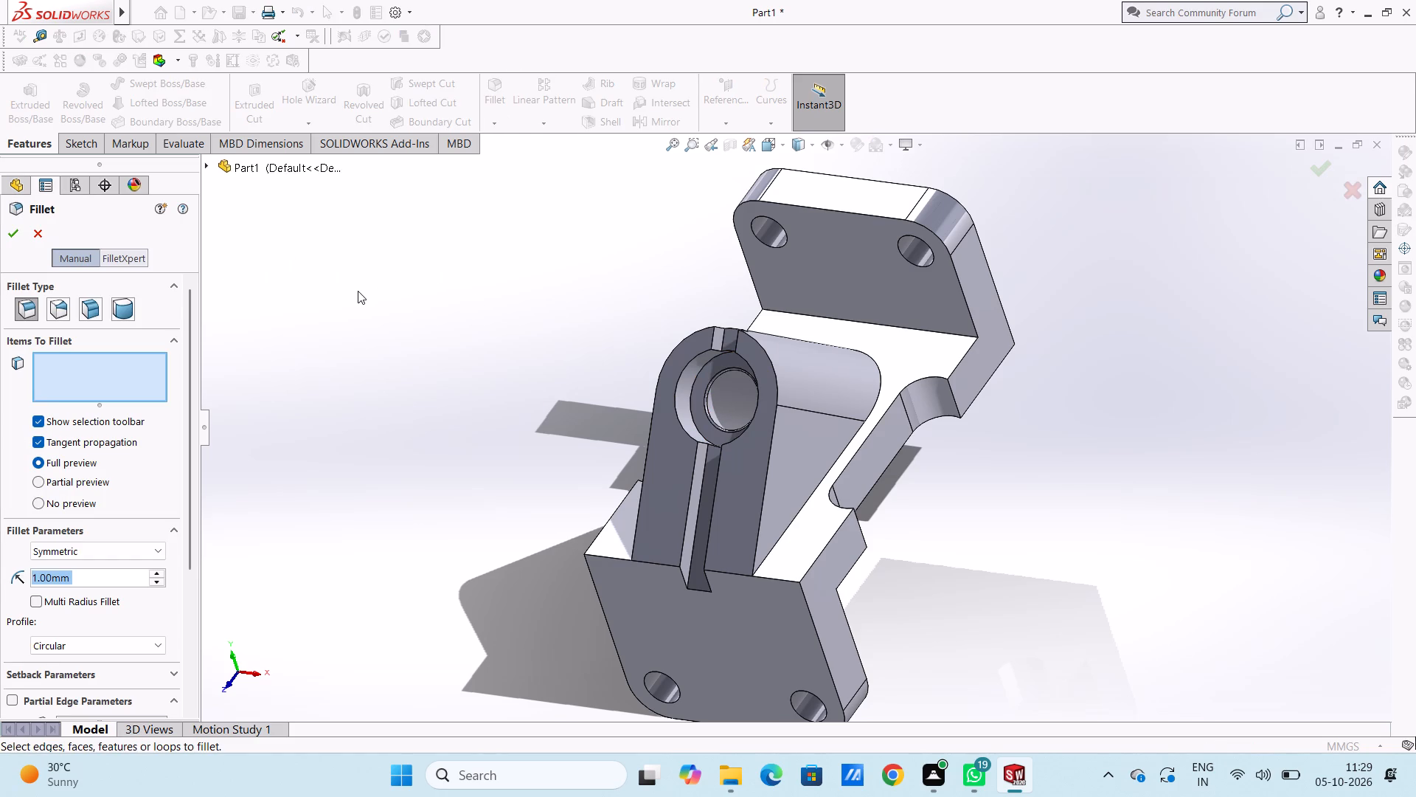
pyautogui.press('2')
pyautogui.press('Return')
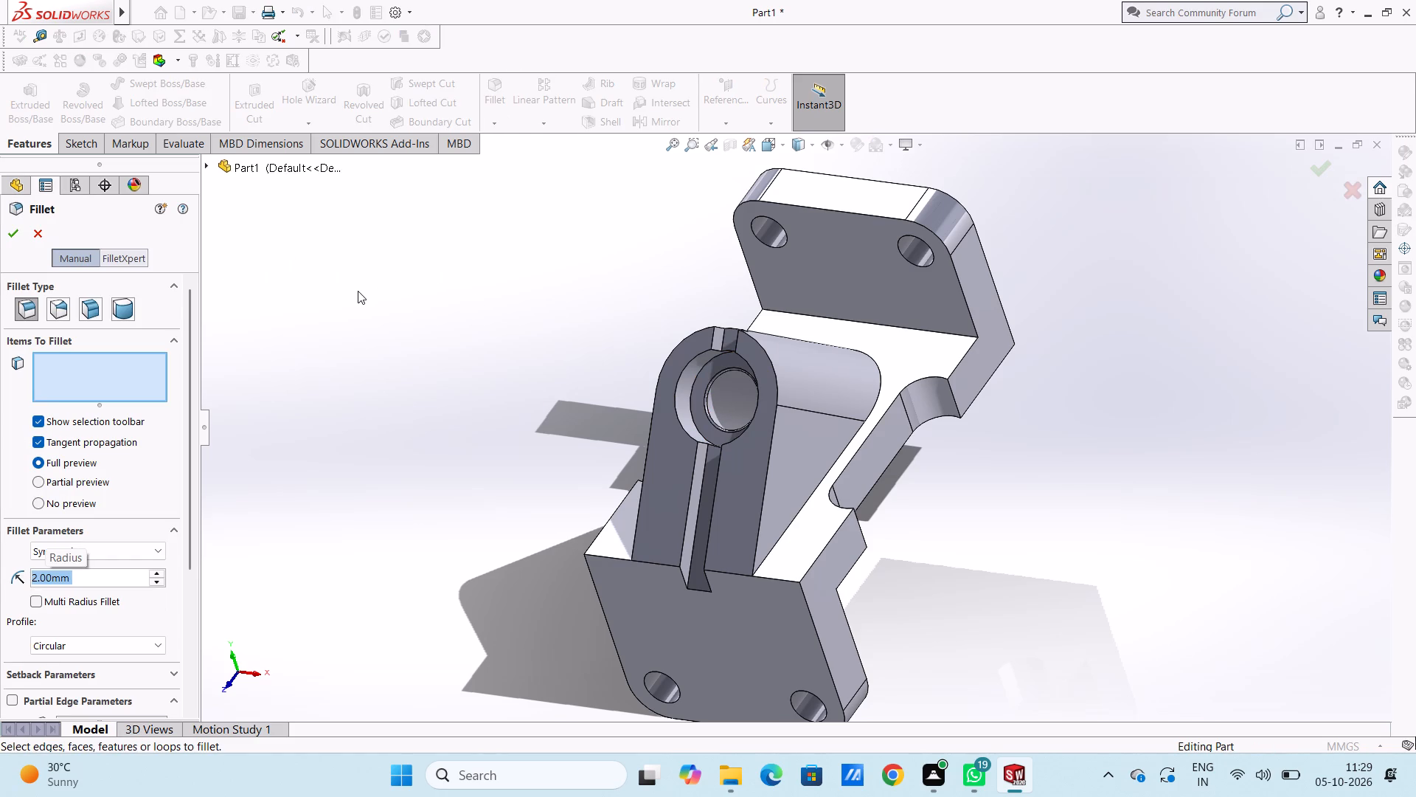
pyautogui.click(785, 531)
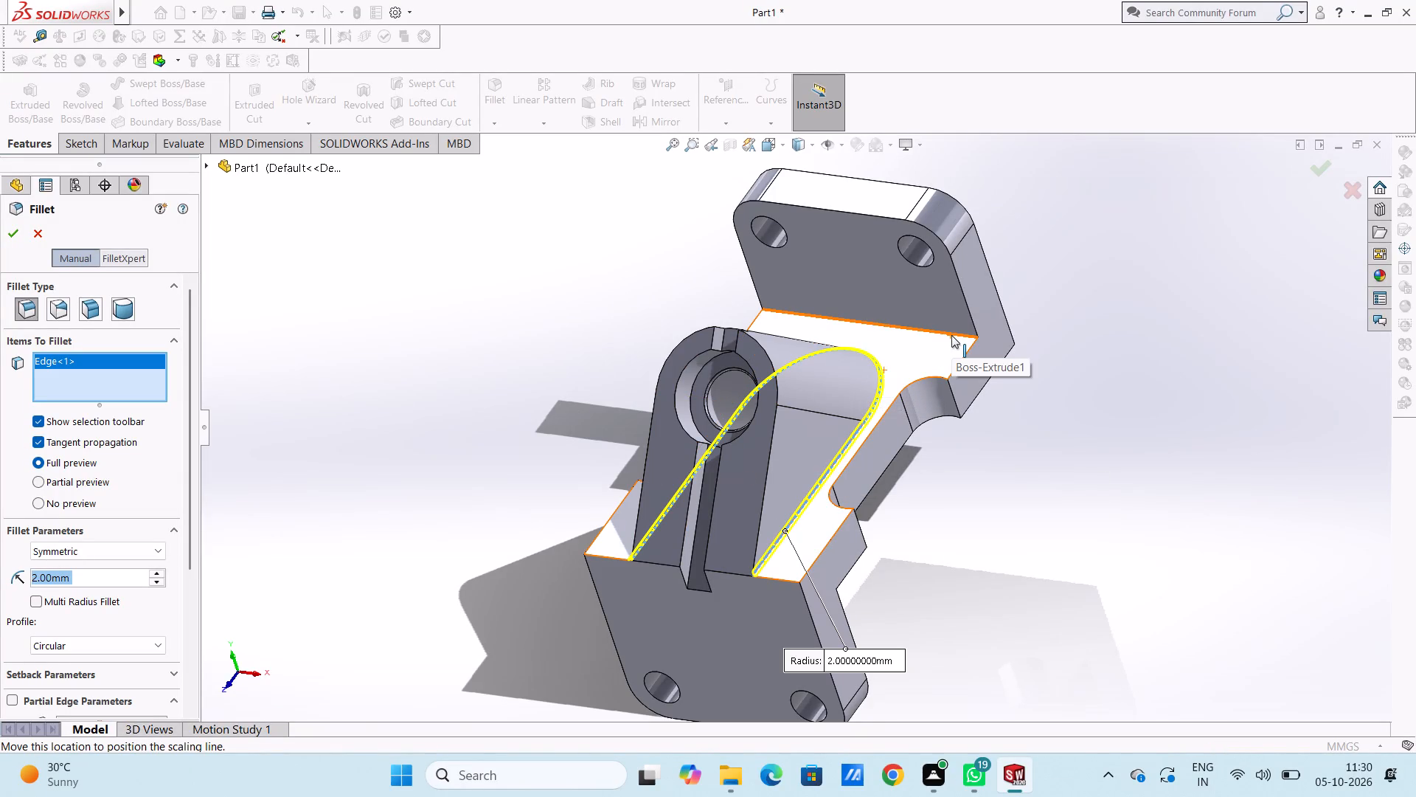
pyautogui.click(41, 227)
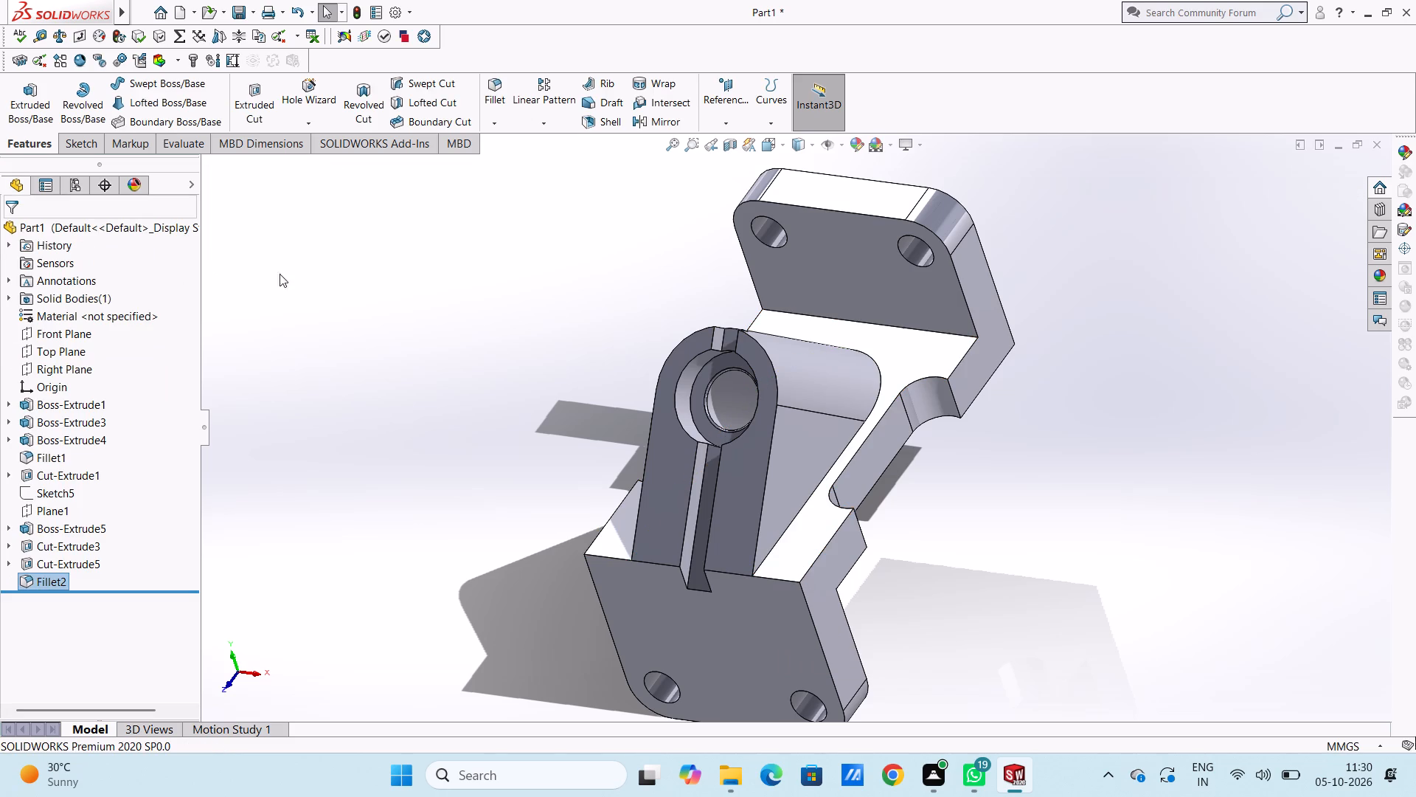
# Examine the boss recess and the filleted hole edge up close and from the front.
pyautogui.moveTo(372, 303); pyautogui.dragTo(423, 320, button='middle')
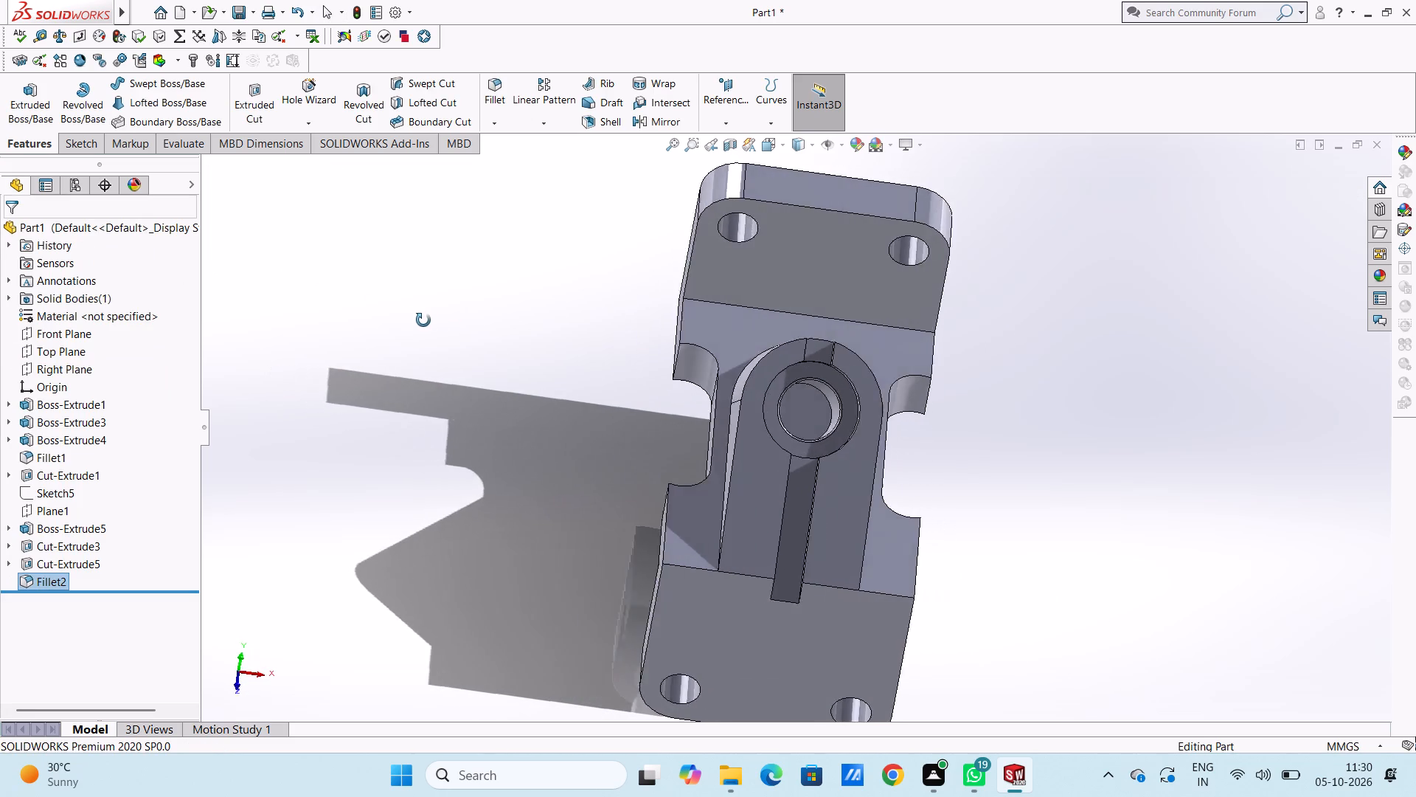
pyautogui.moveTo(423, 320); pyautogui.dragTo(414, 314, button='middle')
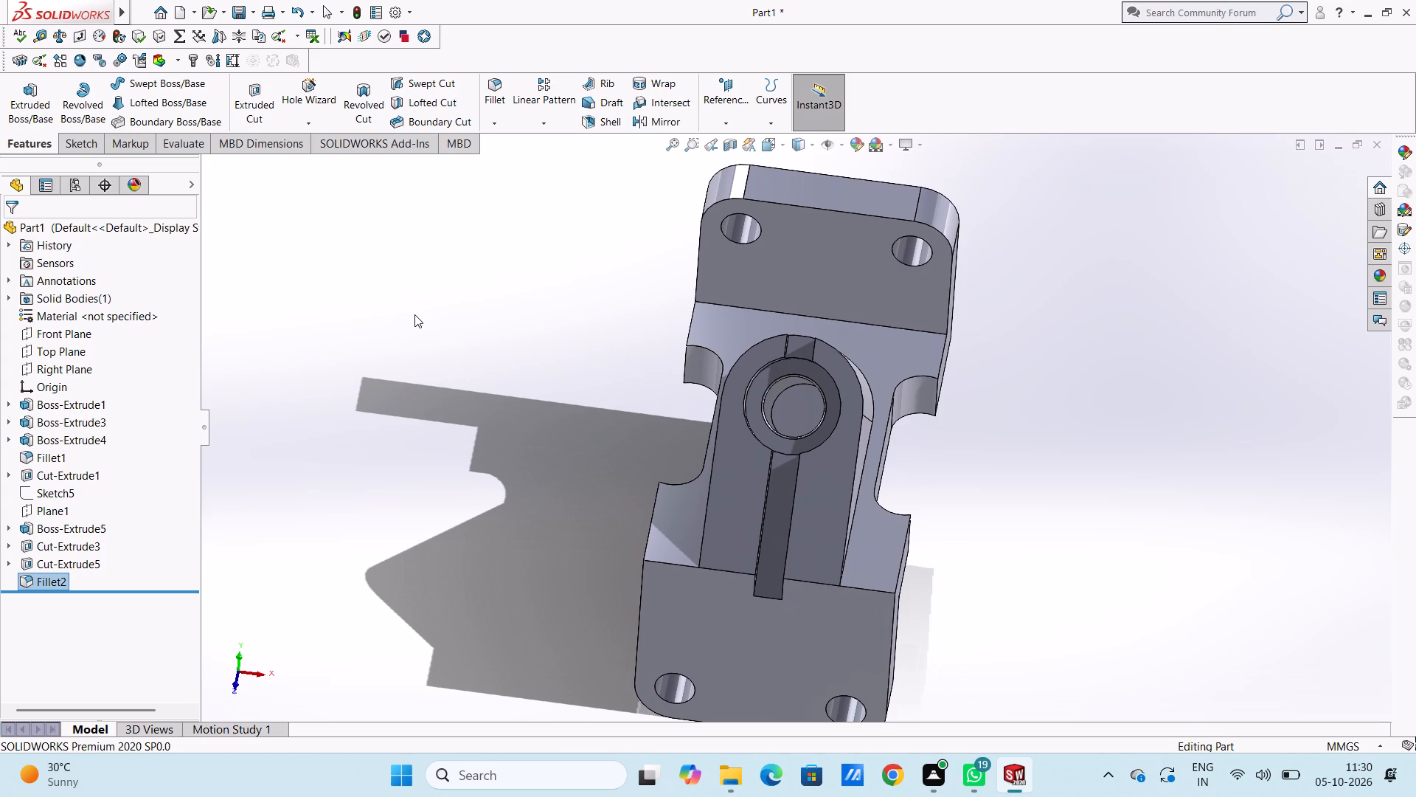
pyautogui.scroll(-1, 414, 314)
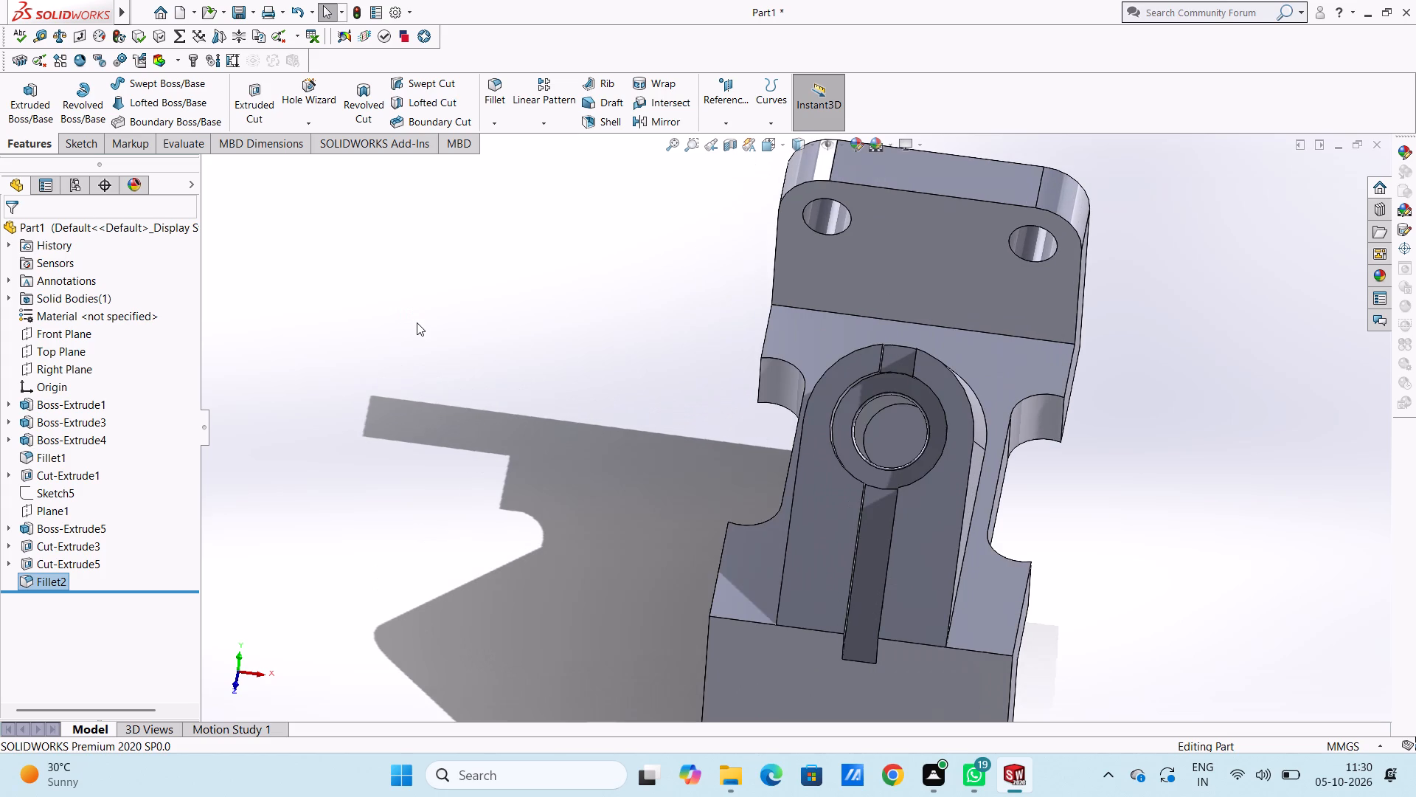
pyautogui.scroll(-1, 440, 361)
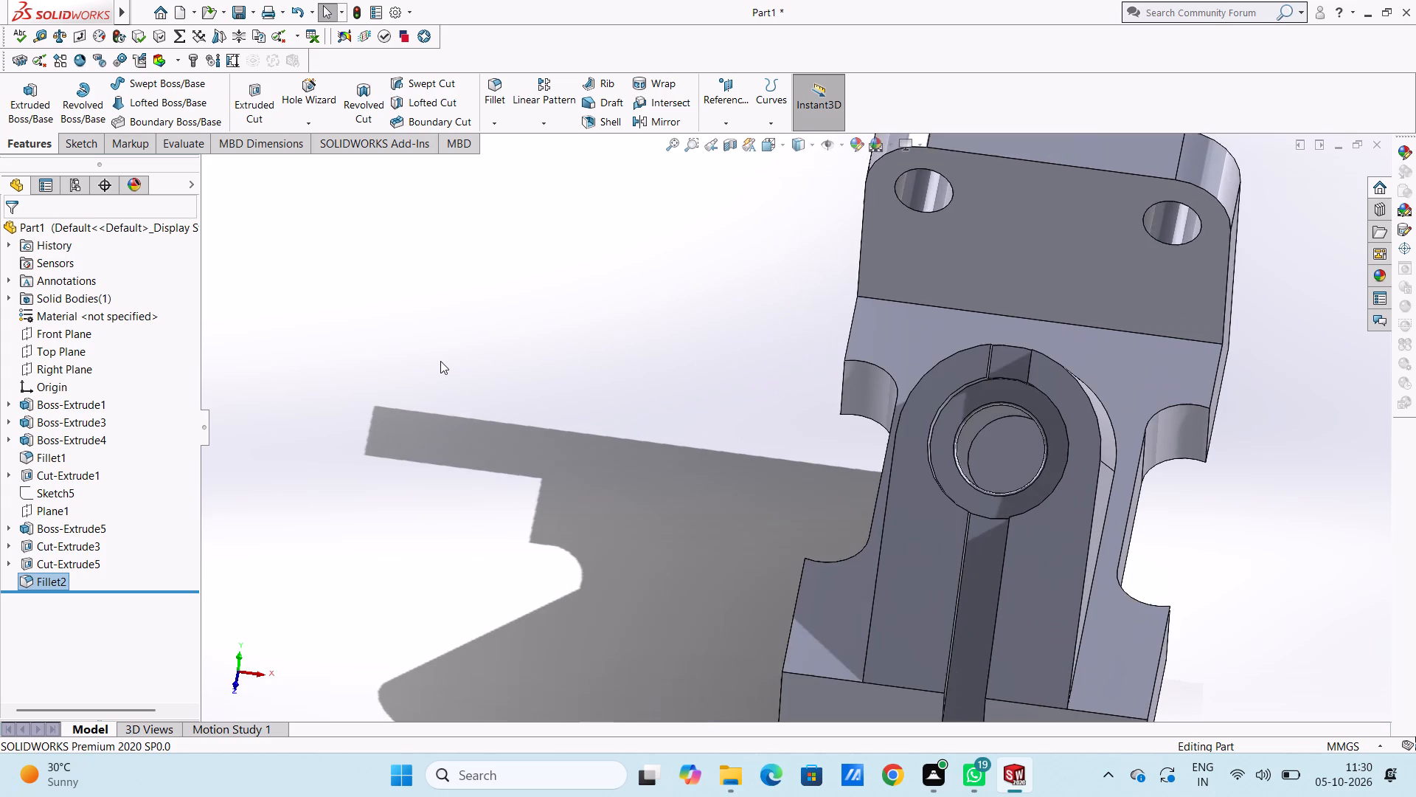
pyautogui.scroll(4, 440, 361)
pyautogui.moveTo(574, 413); pyautogui.dragTo(580, 398, button='middle')
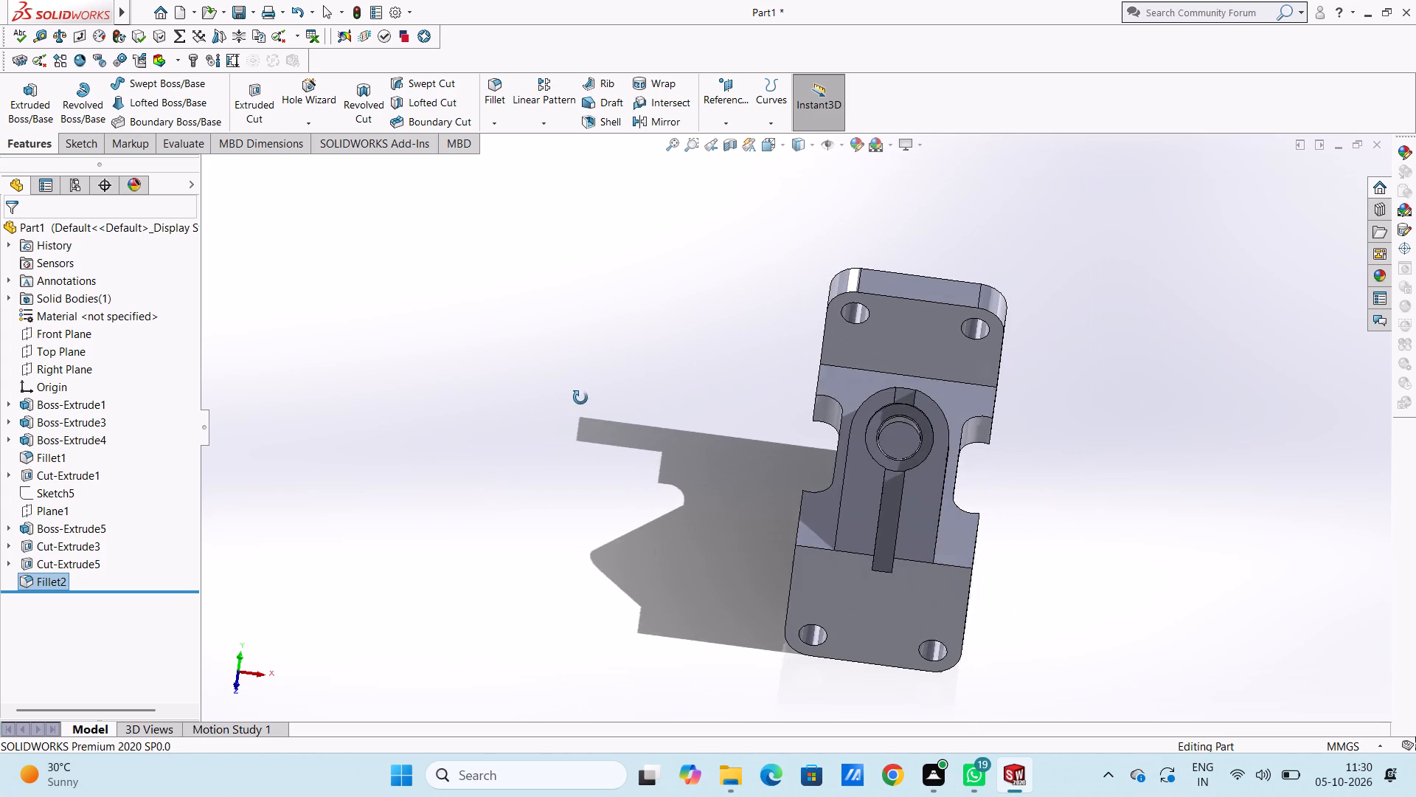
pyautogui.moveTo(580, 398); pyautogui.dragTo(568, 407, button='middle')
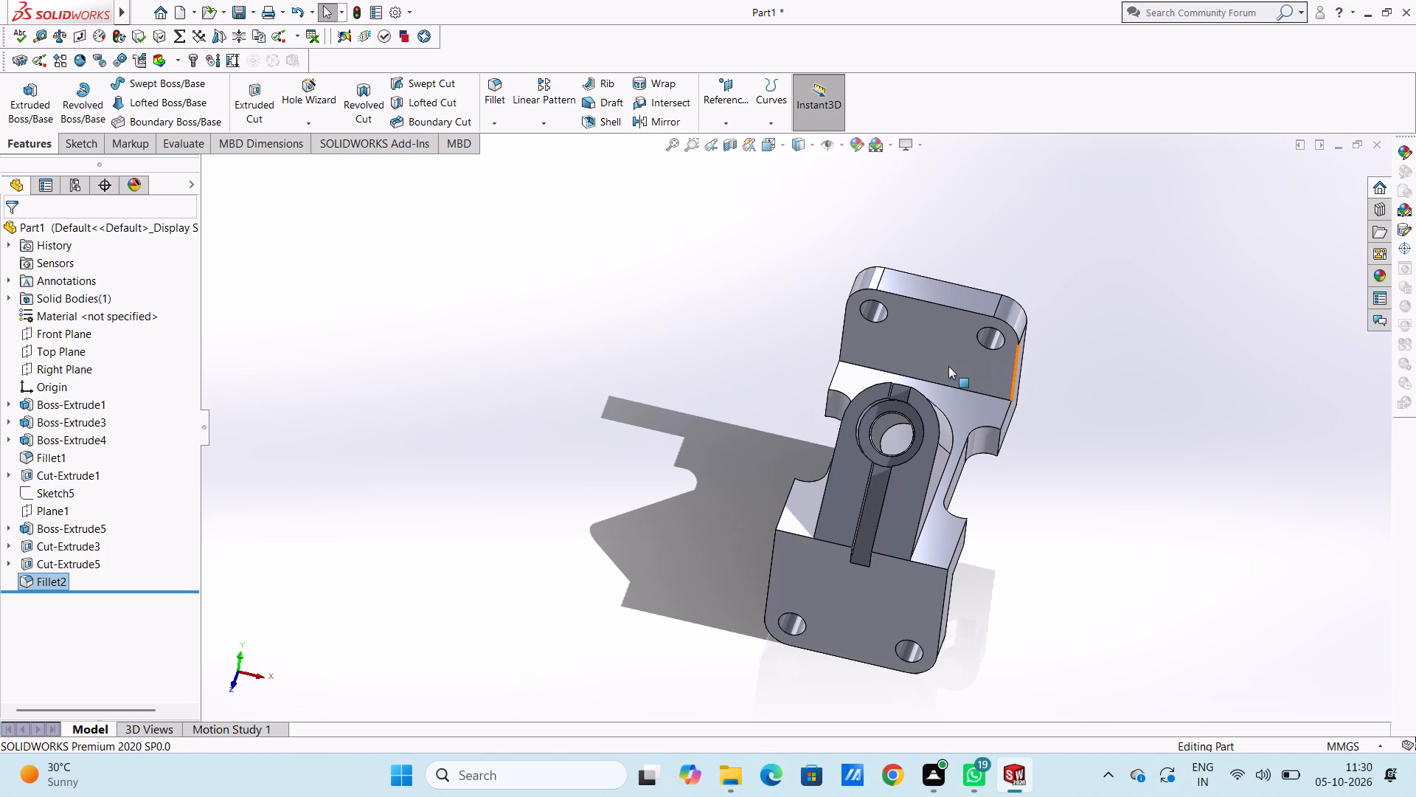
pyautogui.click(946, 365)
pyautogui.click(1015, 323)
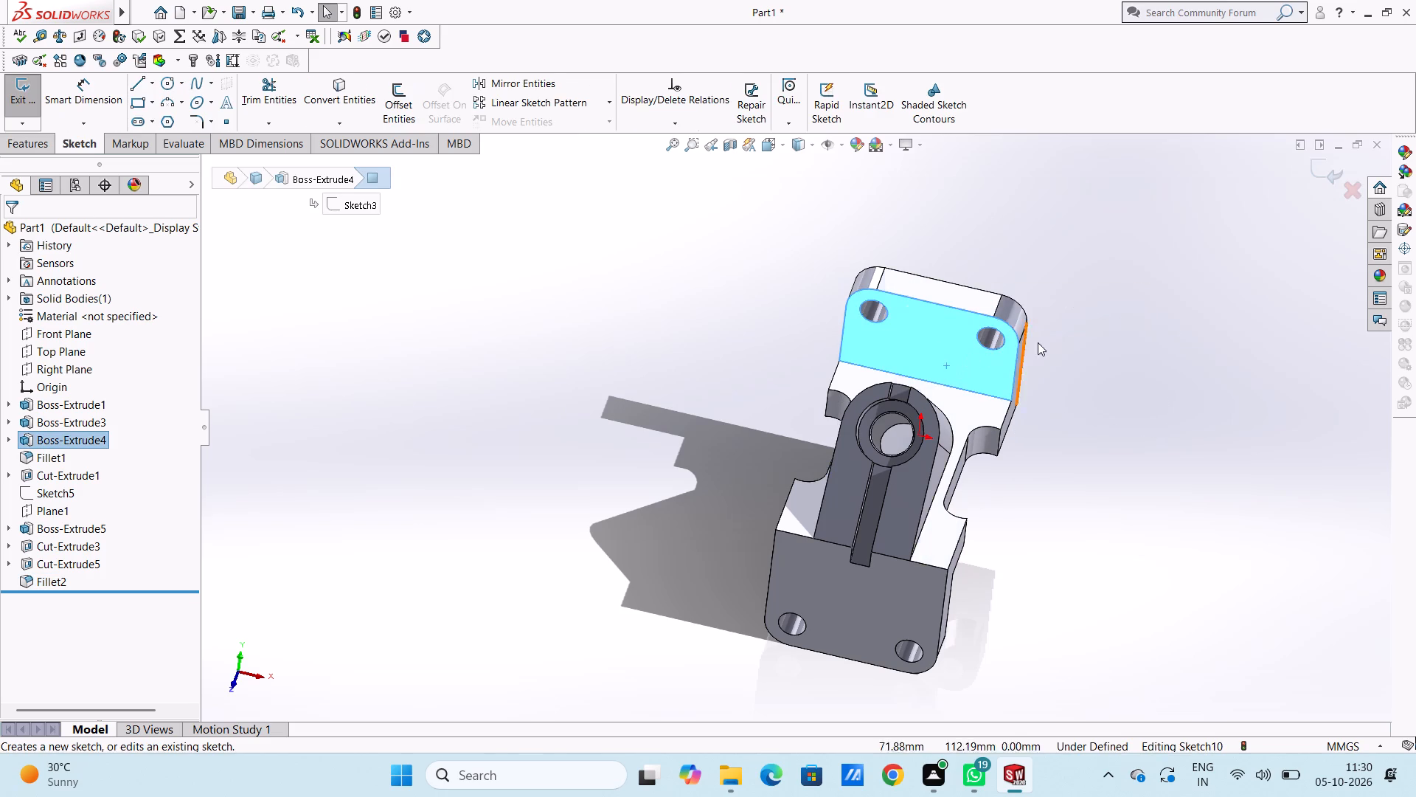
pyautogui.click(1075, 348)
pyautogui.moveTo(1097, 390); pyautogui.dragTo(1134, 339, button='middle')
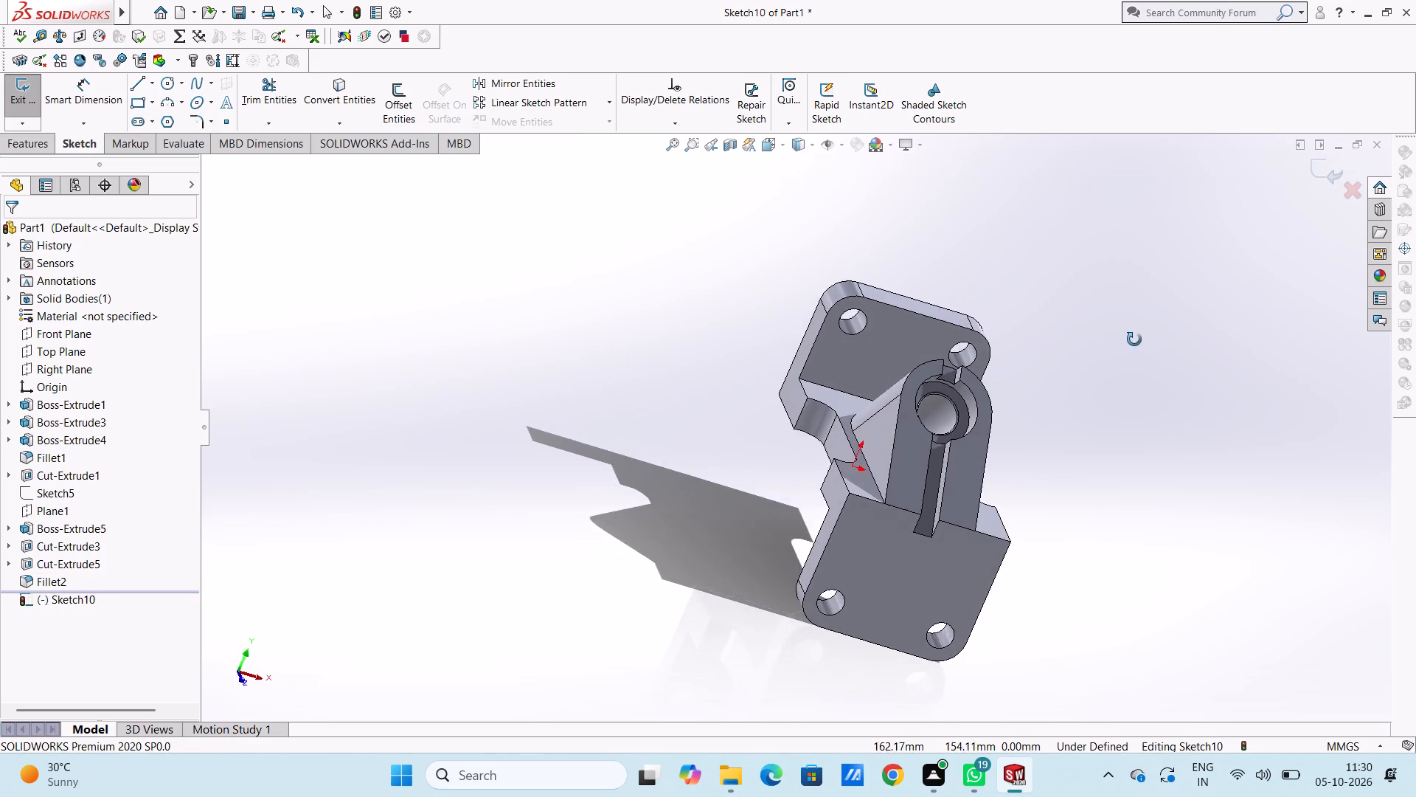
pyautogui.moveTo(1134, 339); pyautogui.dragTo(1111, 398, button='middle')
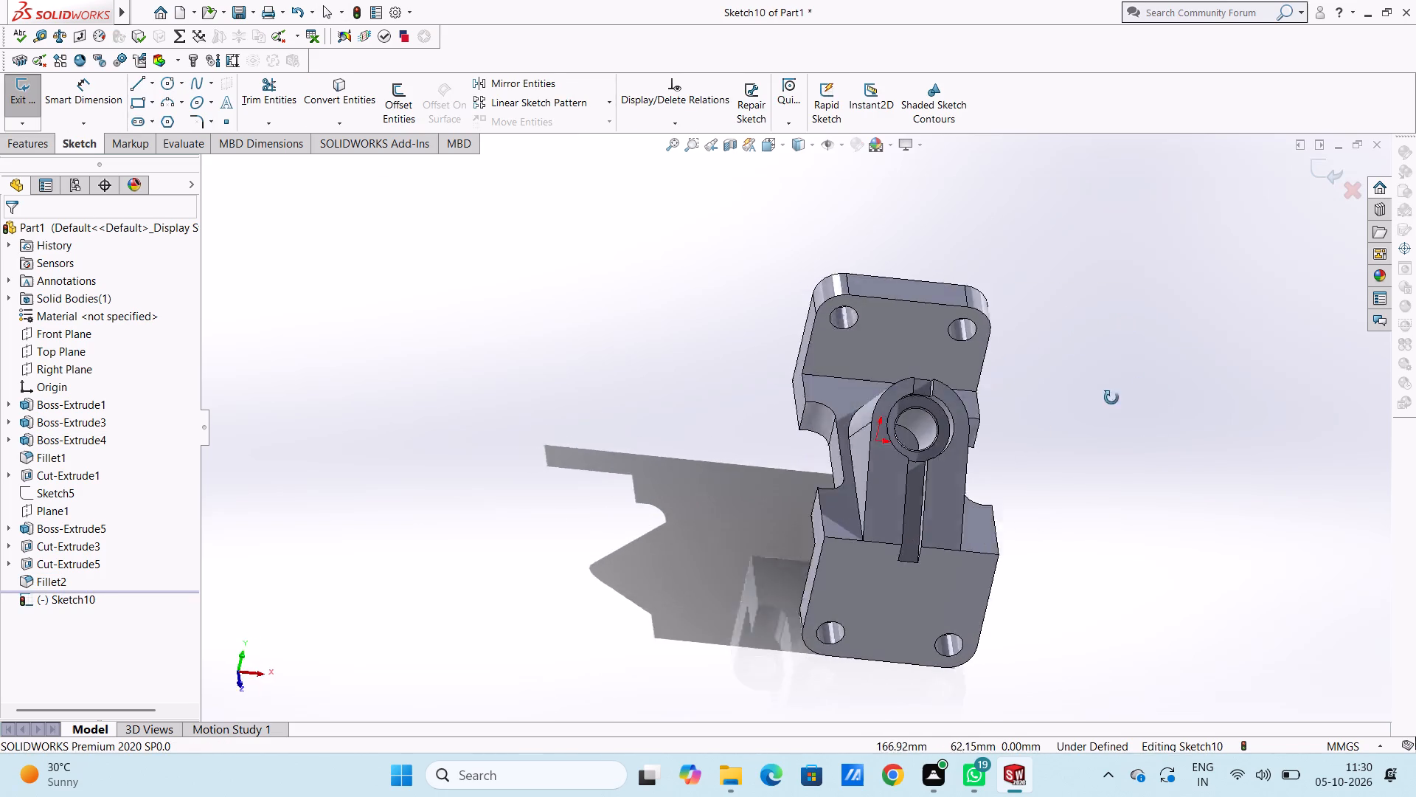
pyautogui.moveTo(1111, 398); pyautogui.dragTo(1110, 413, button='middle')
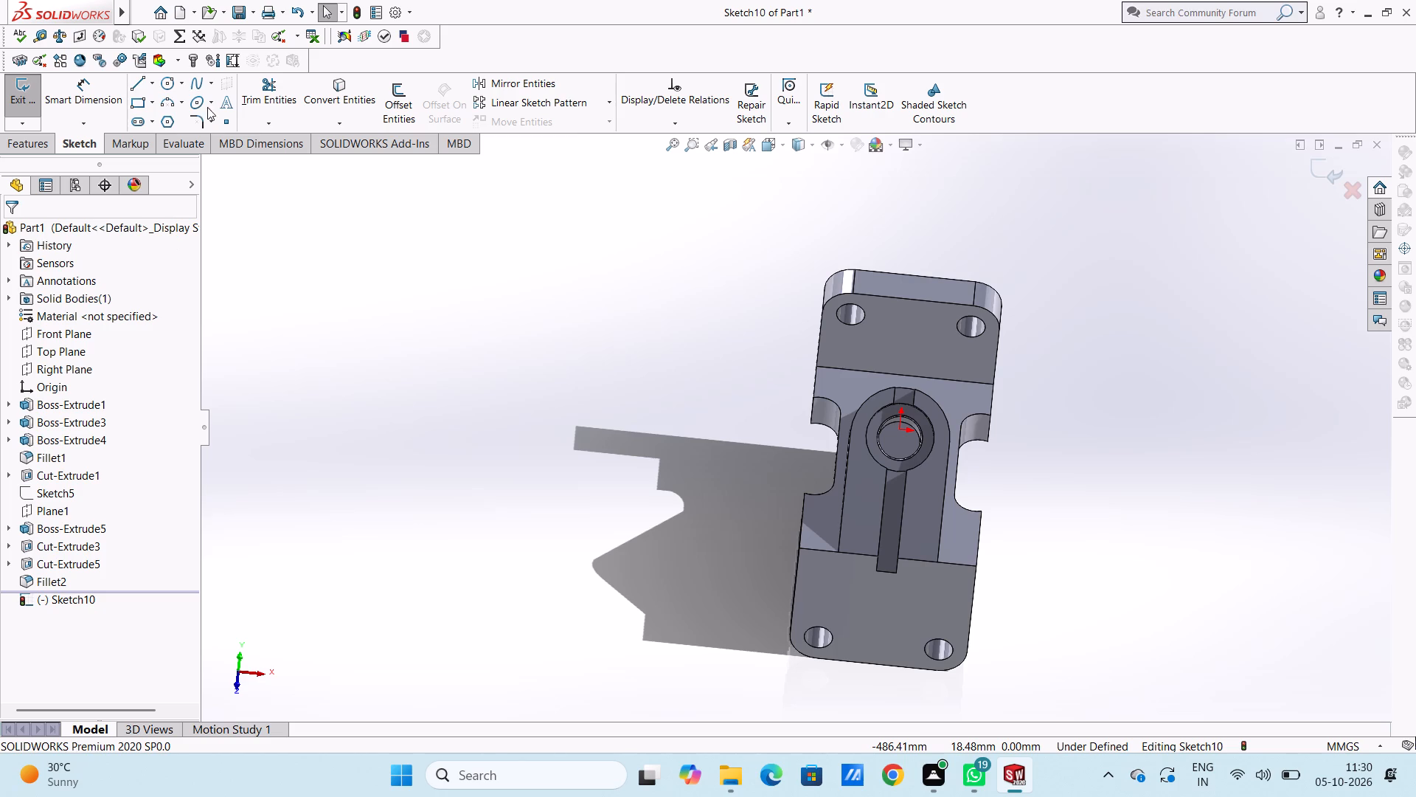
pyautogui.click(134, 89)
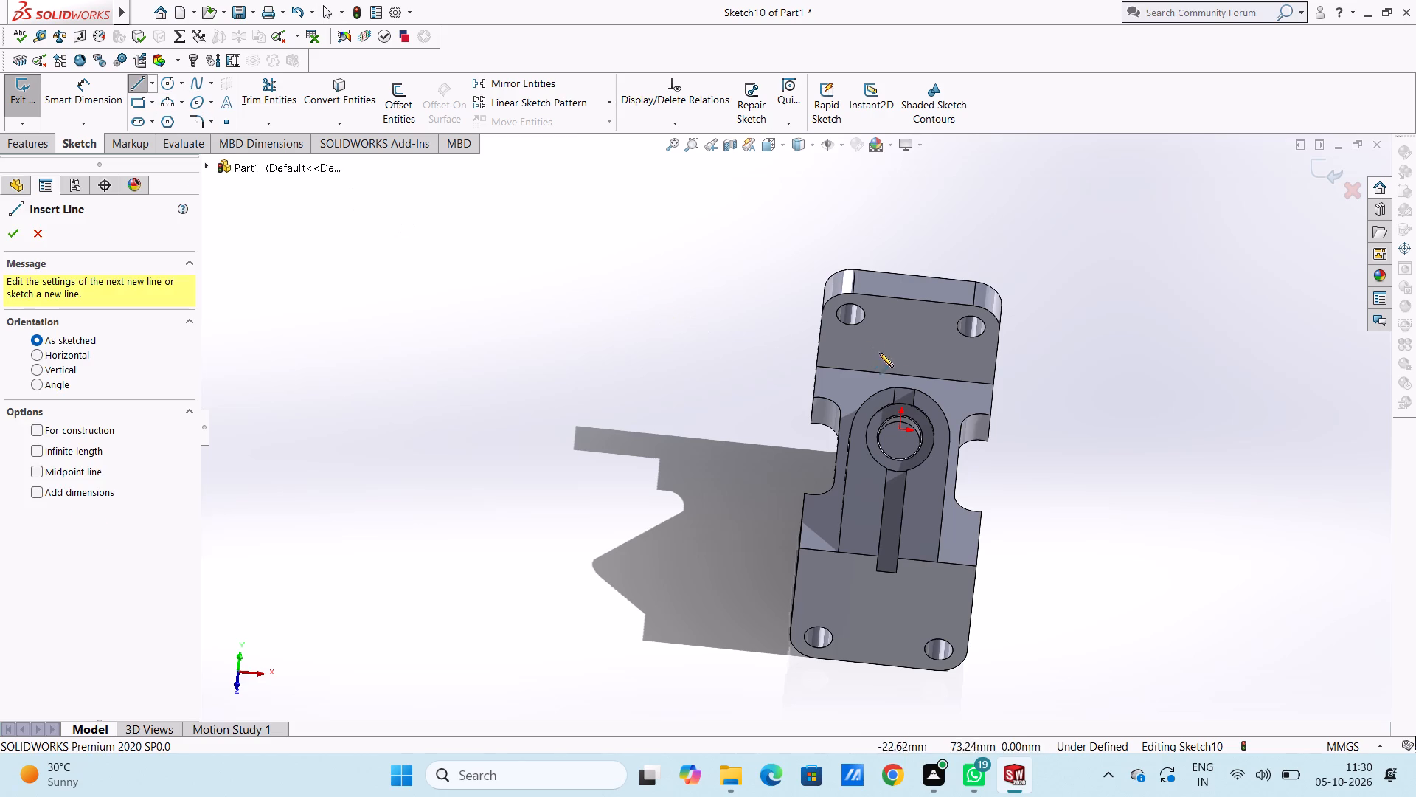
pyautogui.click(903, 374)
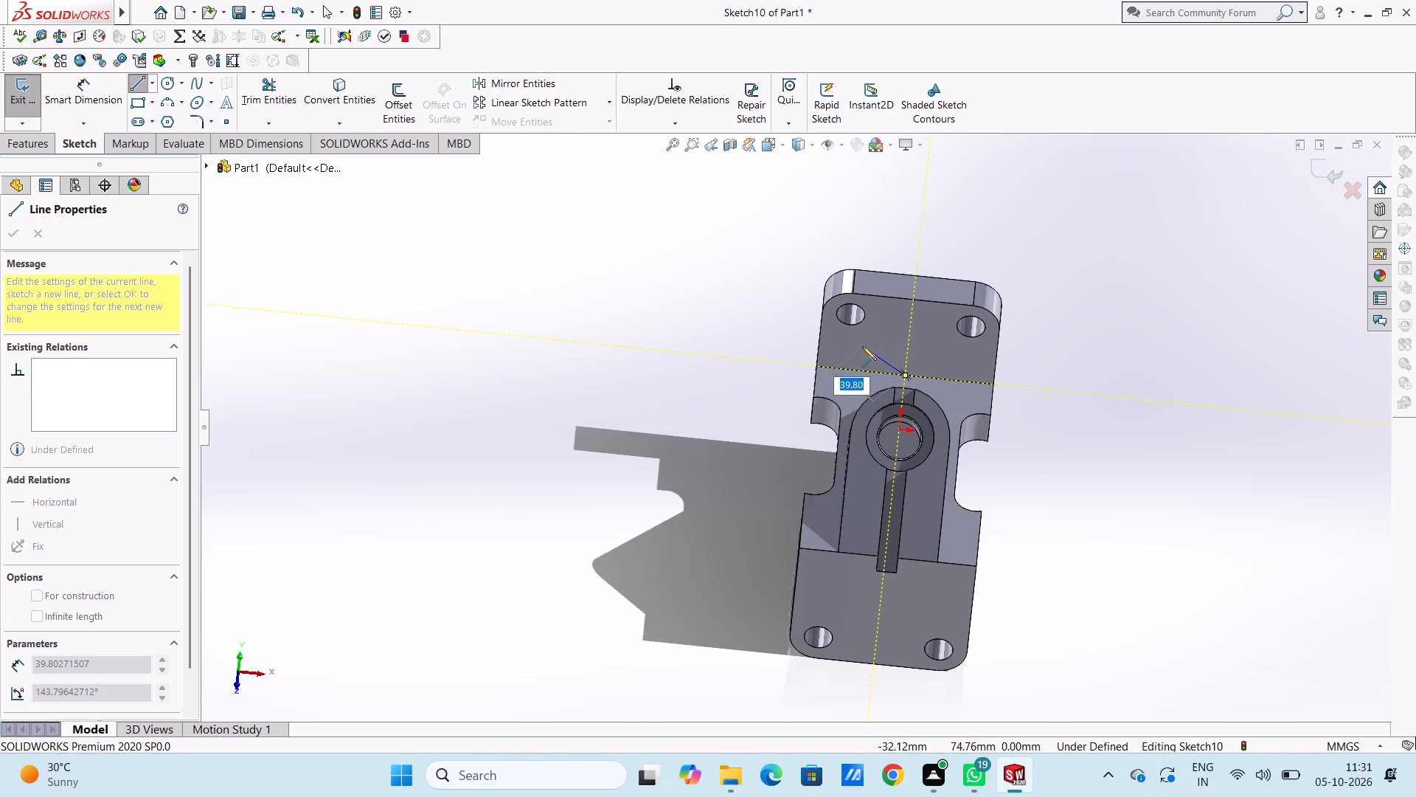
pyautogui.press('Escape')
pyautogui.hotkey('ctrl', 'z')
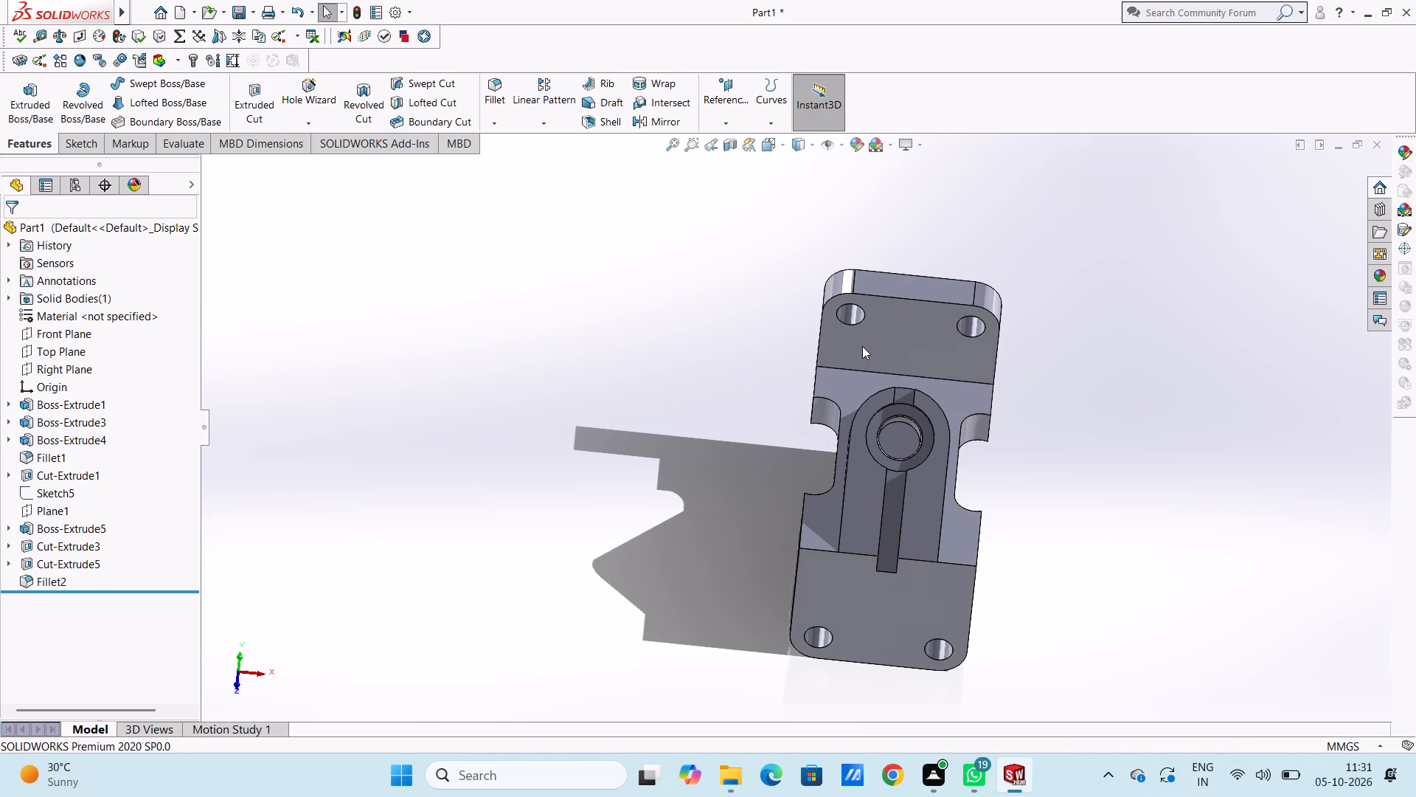
# Sketch a line on the middle block's top face from the midpoint of the edge along the upper plate to the apex of the boss curve.
pyautogui.hotkey('ctrl', '5')
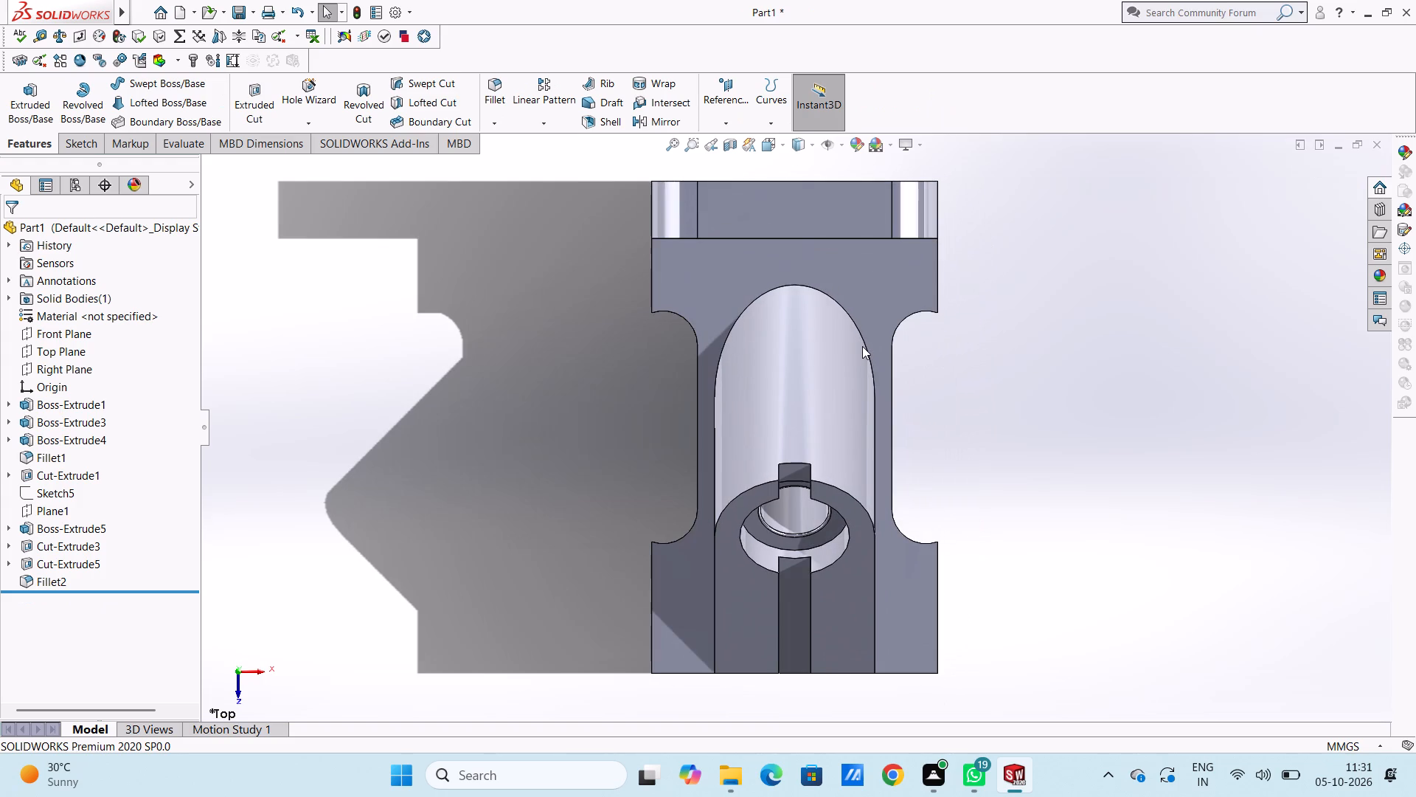
pyautogui.scroll(2, 862, 346)
pyautogui.click(855, 328)
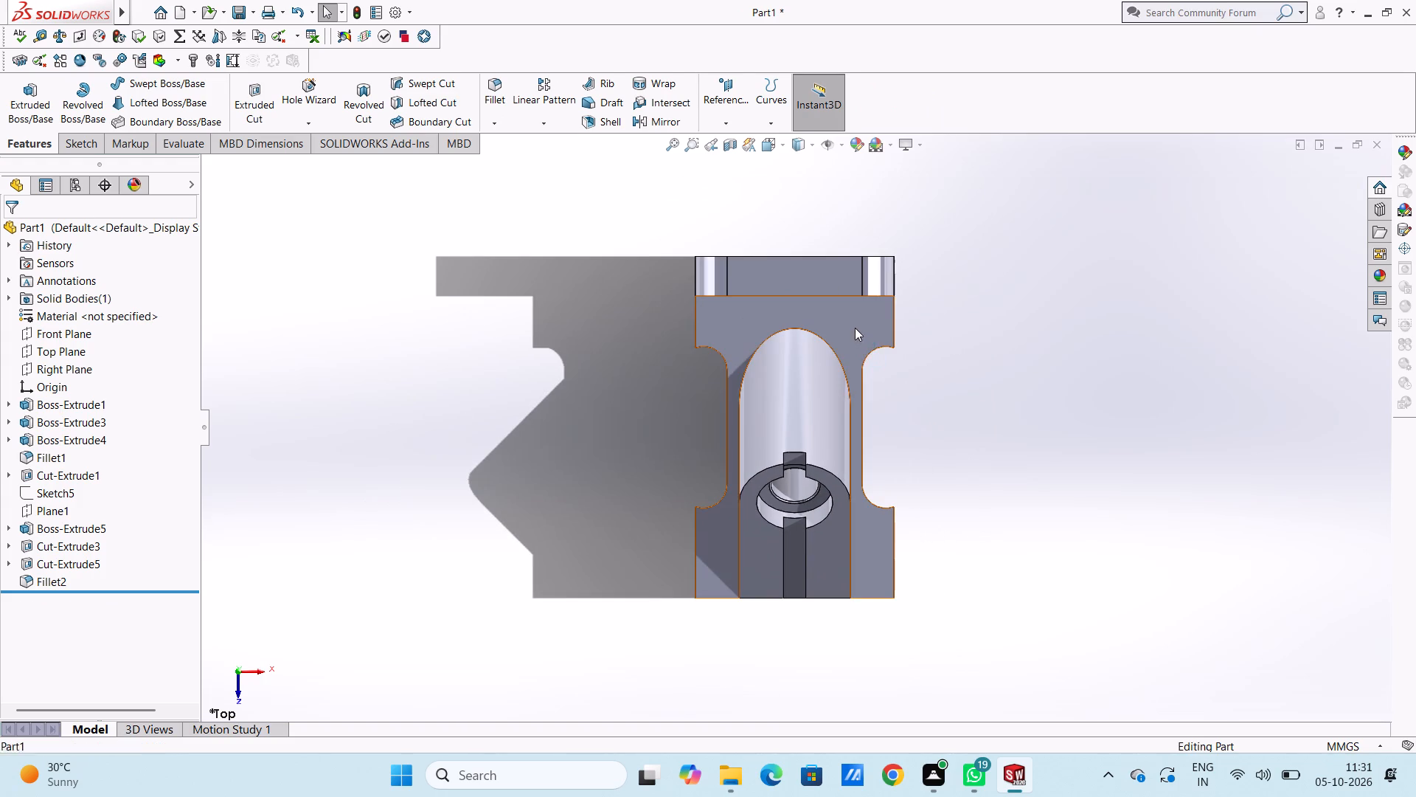
pyautogui.click(920, 285)
pyautogui.click(938, 283)
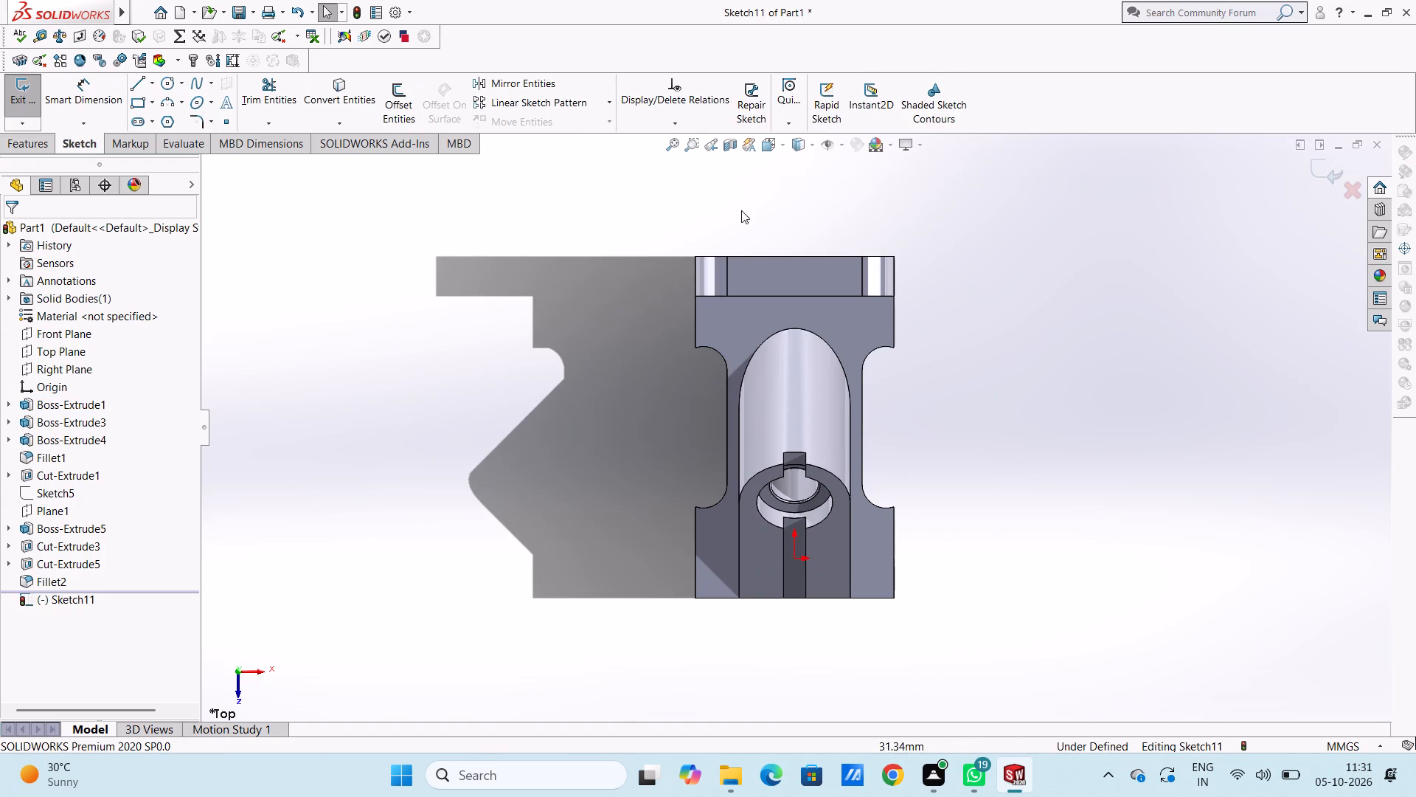
pyautogui.click(138, 81)
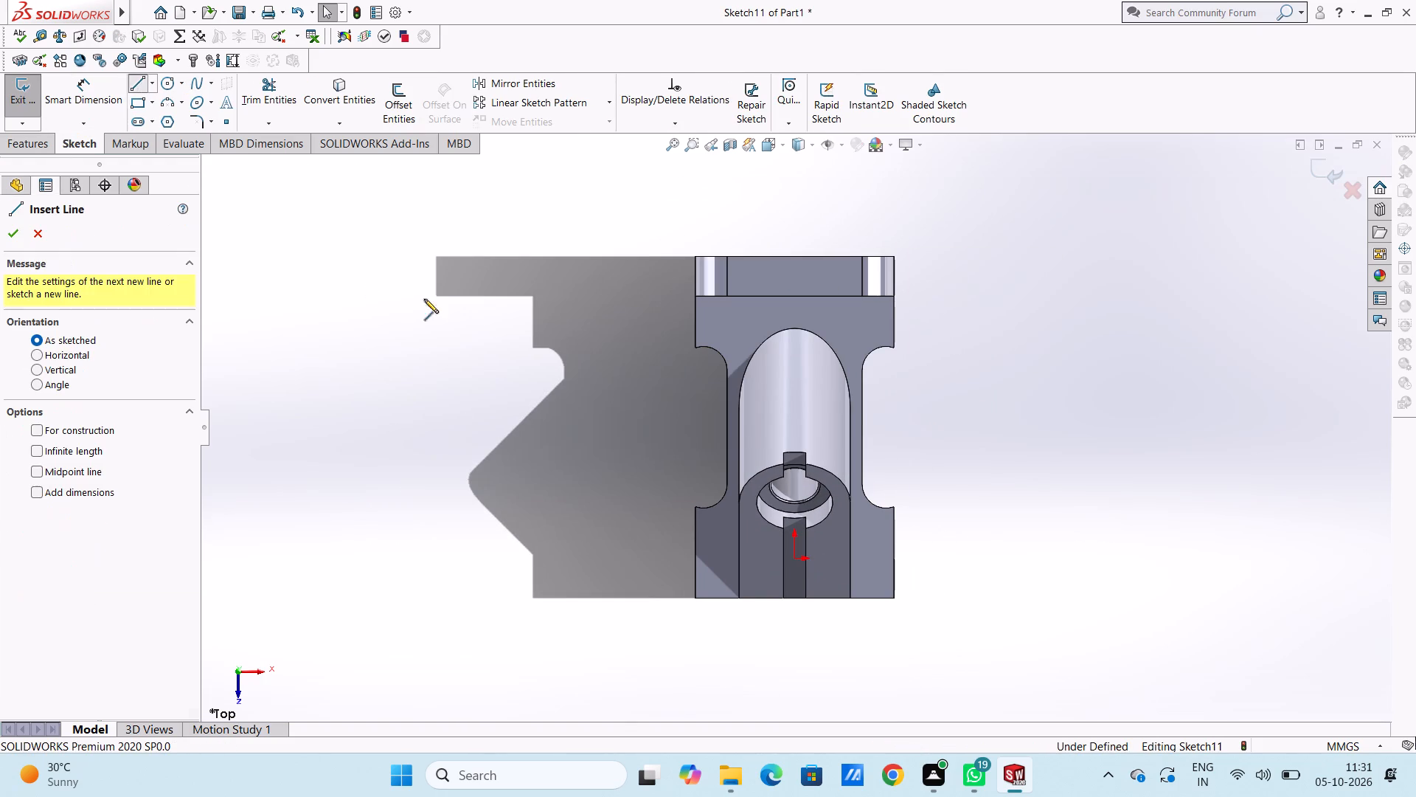
pyautogui.click(795, 297)
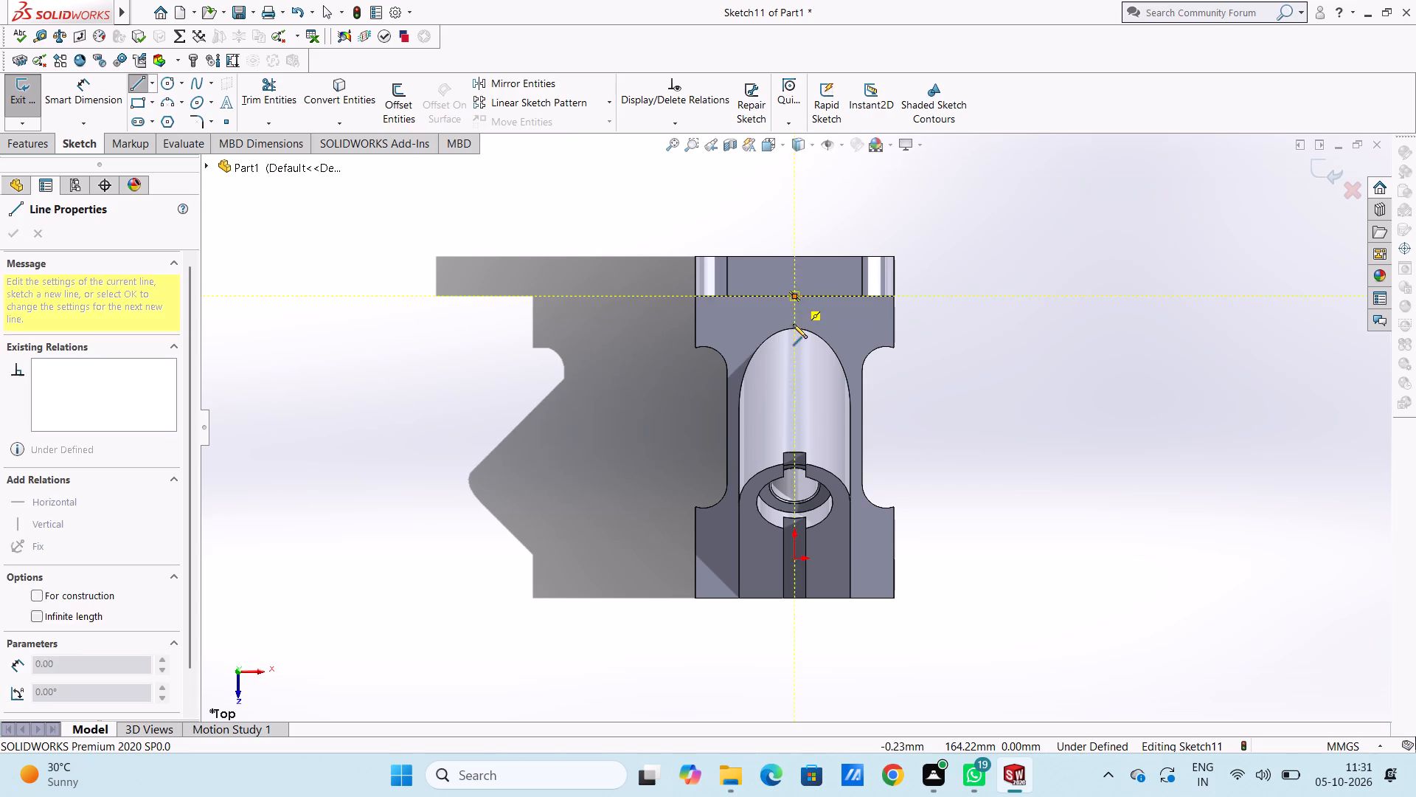
pyautogui.click(794, 329)
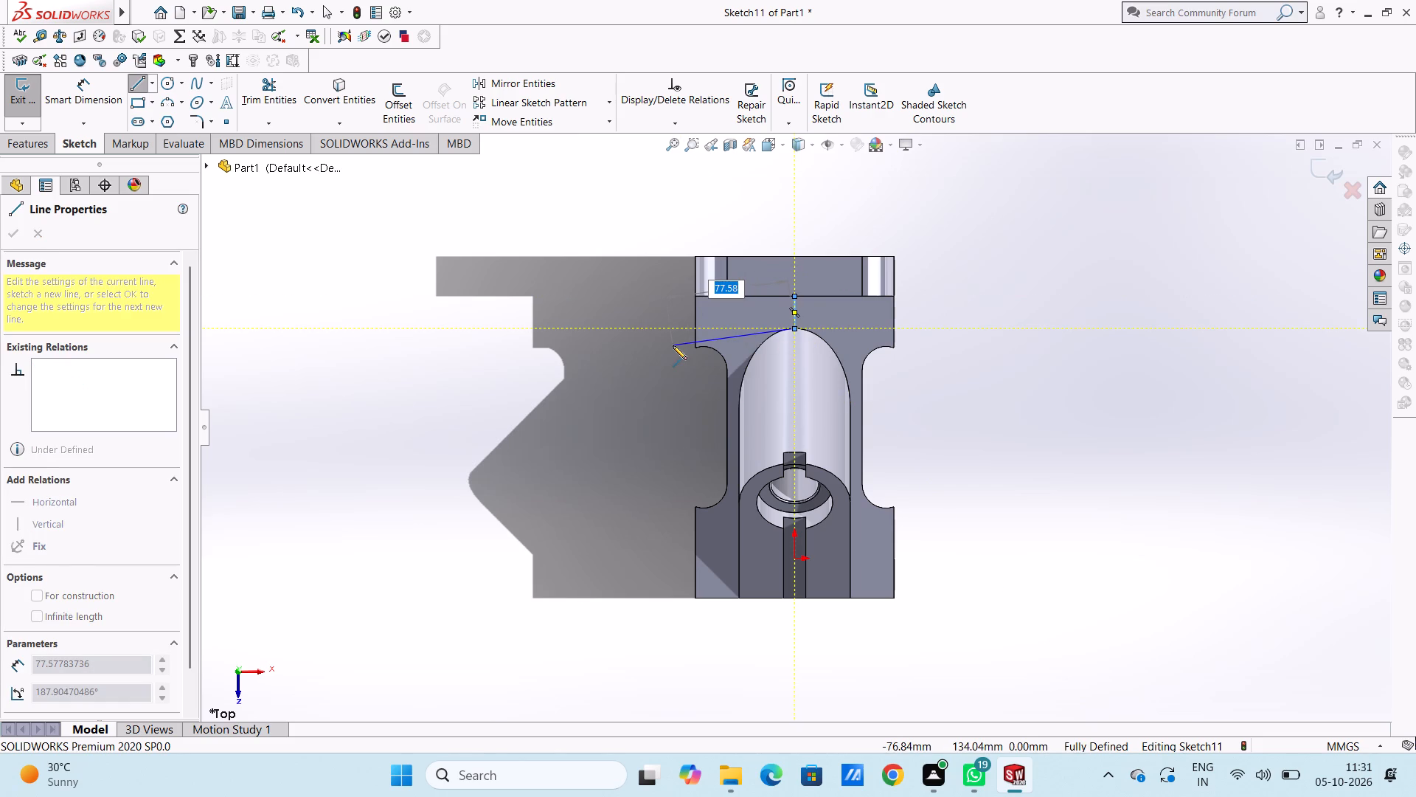
pyautogui.press('Escape')
pyautogui.press('Escape')
pyautogui.press('Escape')
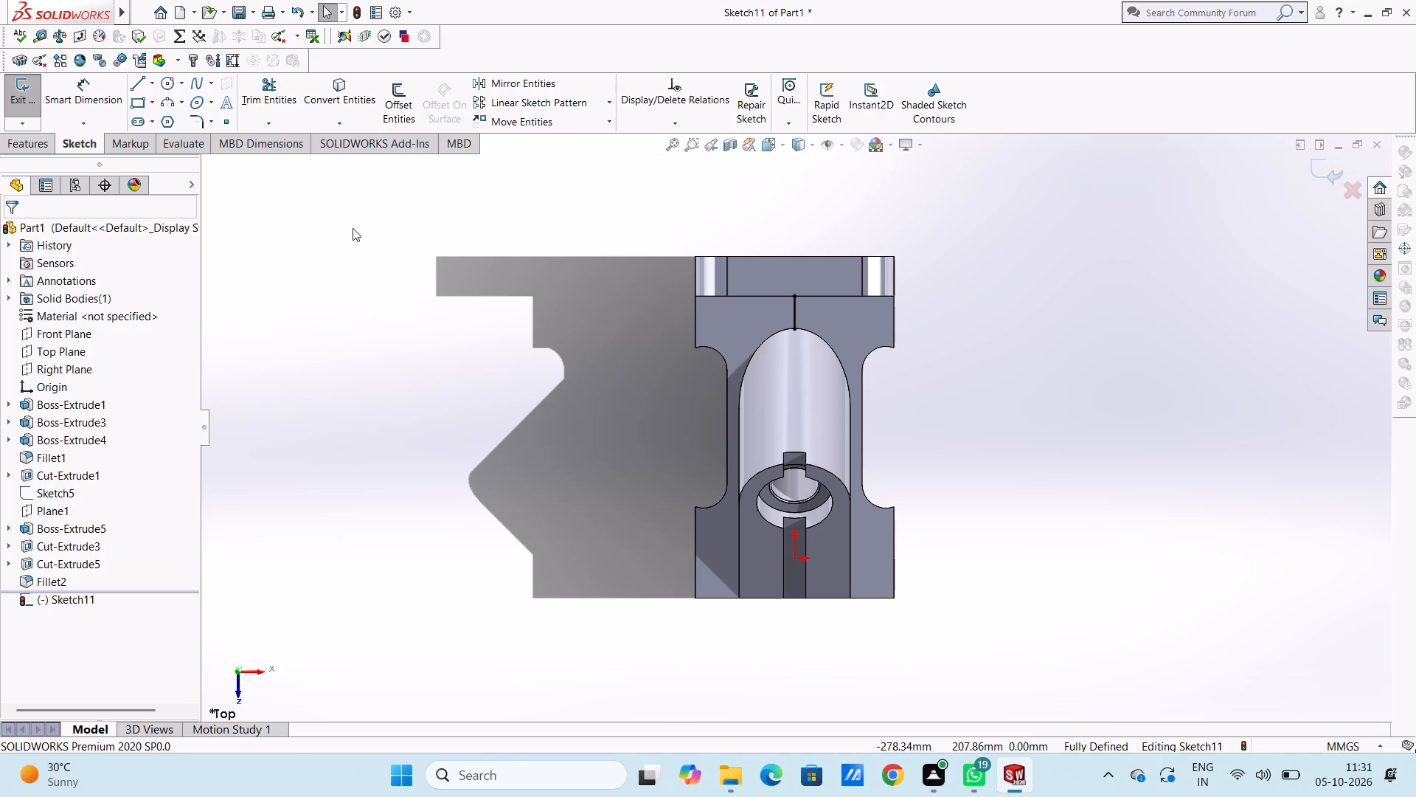
# Sketch a center rectangle about 18 mm wide and 20 mm high, centred on the midpoint of the new line.
pyautogui.click(152, 102)
pyautogui.click(146, 142)
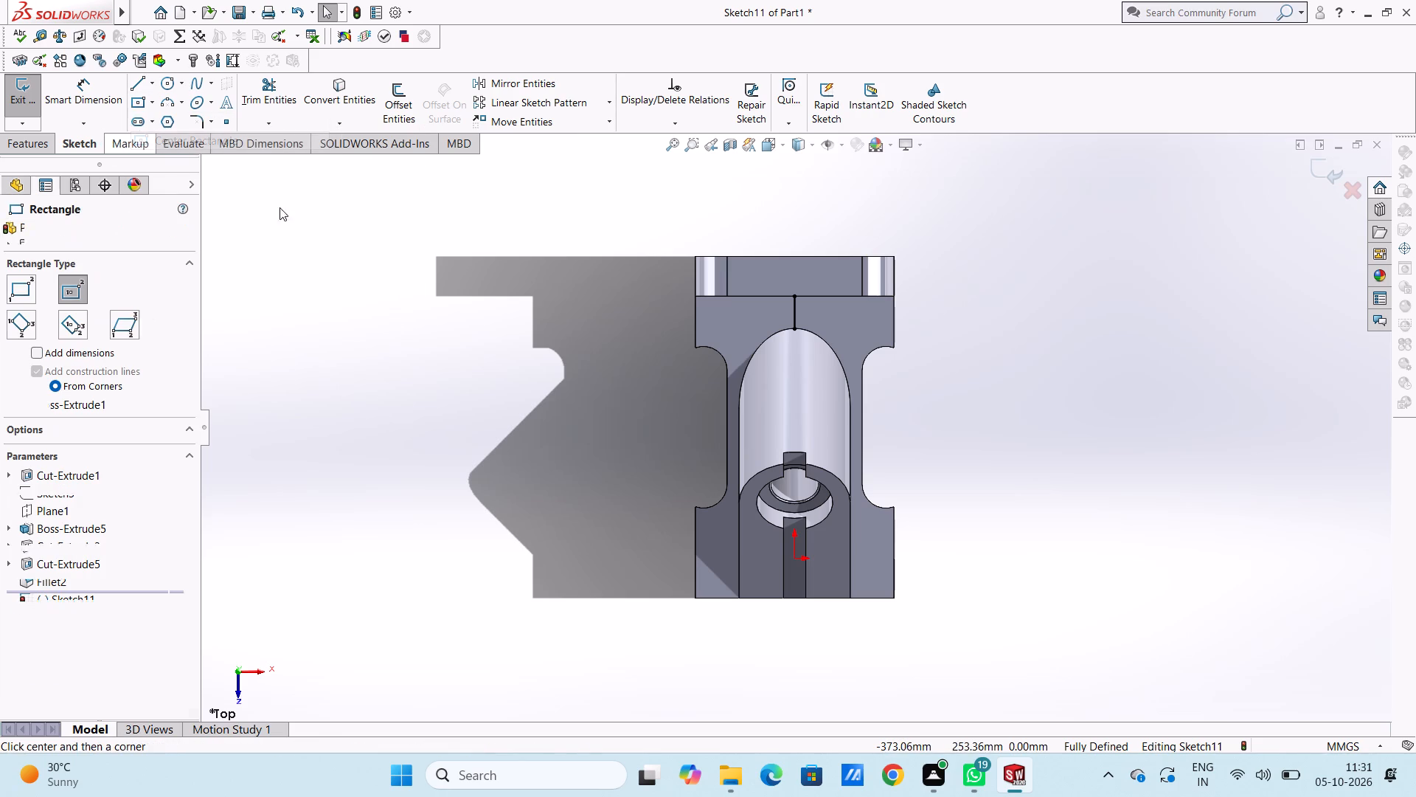
pyautogui.click(794, 311)
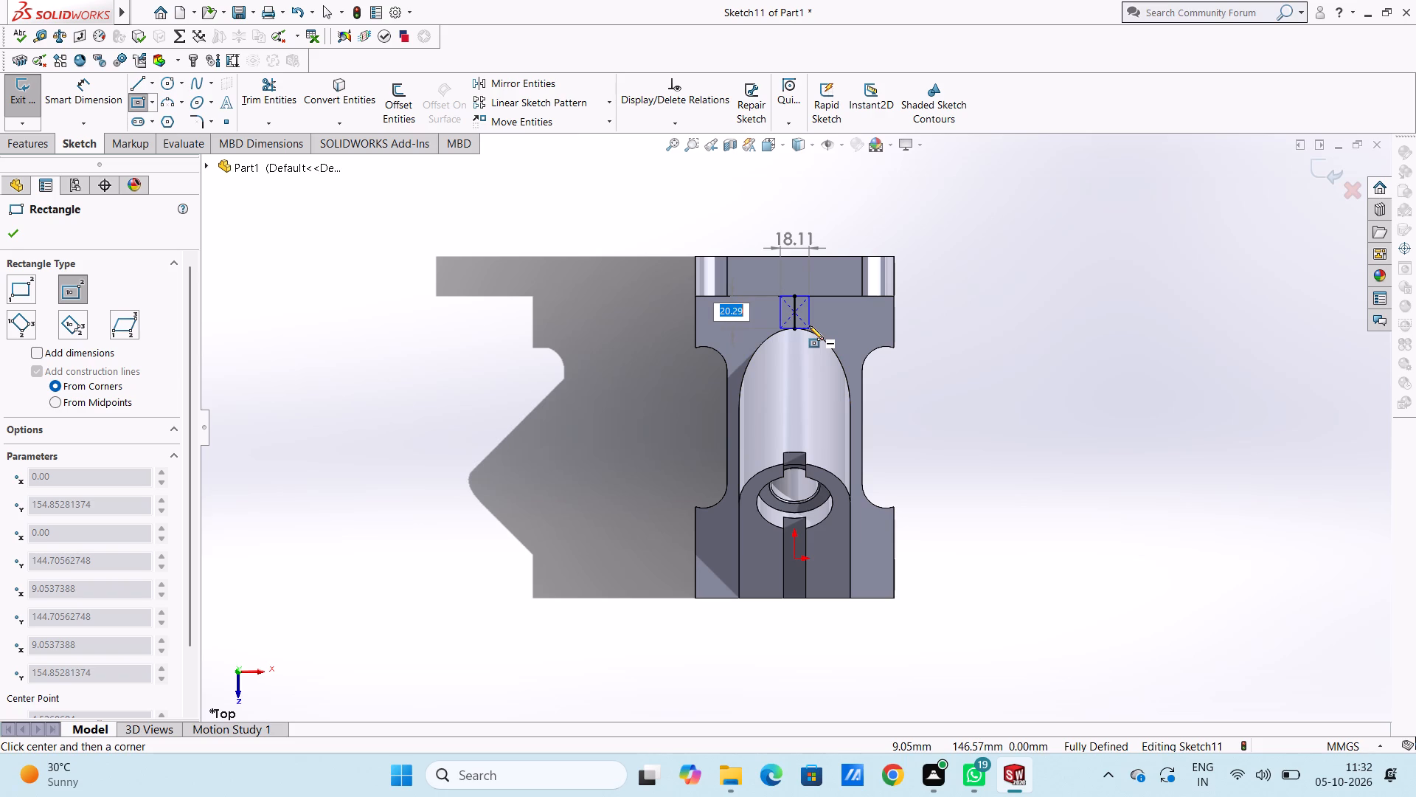
pyautogui.click(809, 325)
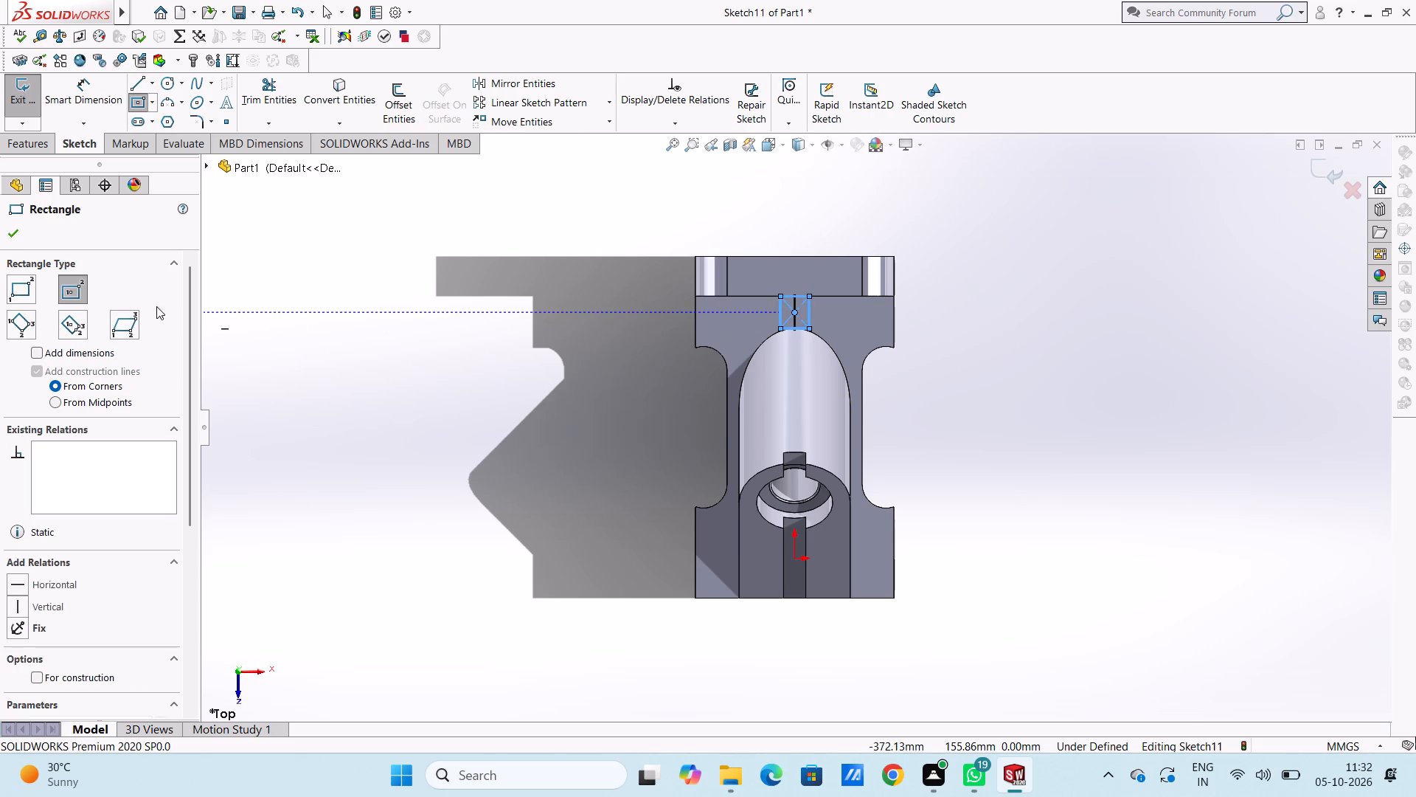
pyautogui.click(21, 232)
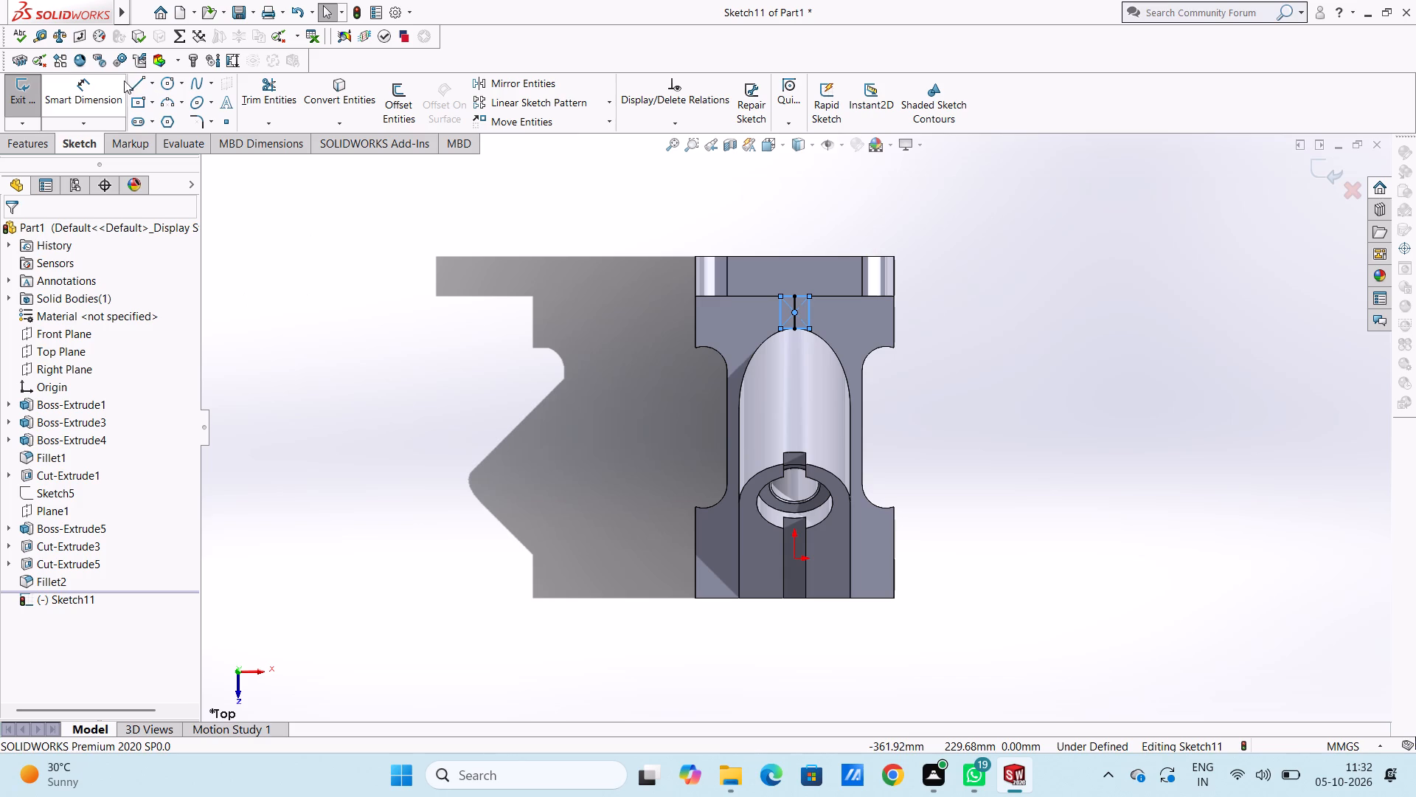
# Dimension the rectangle's width across the line as 15 mm.
pyautogui.click(103, 93)
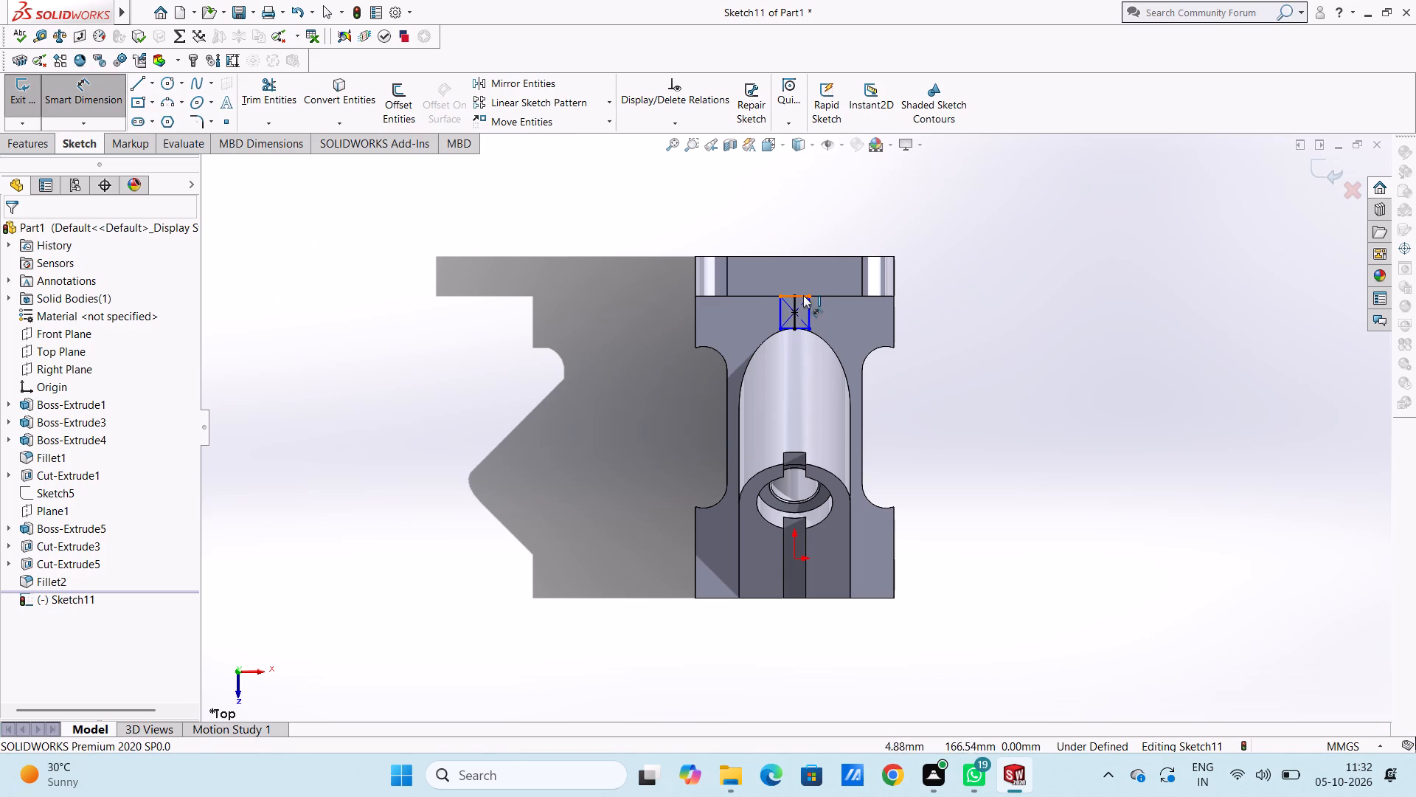
pyautogui.click(803, 295)
pyautogui.click(796, 191)
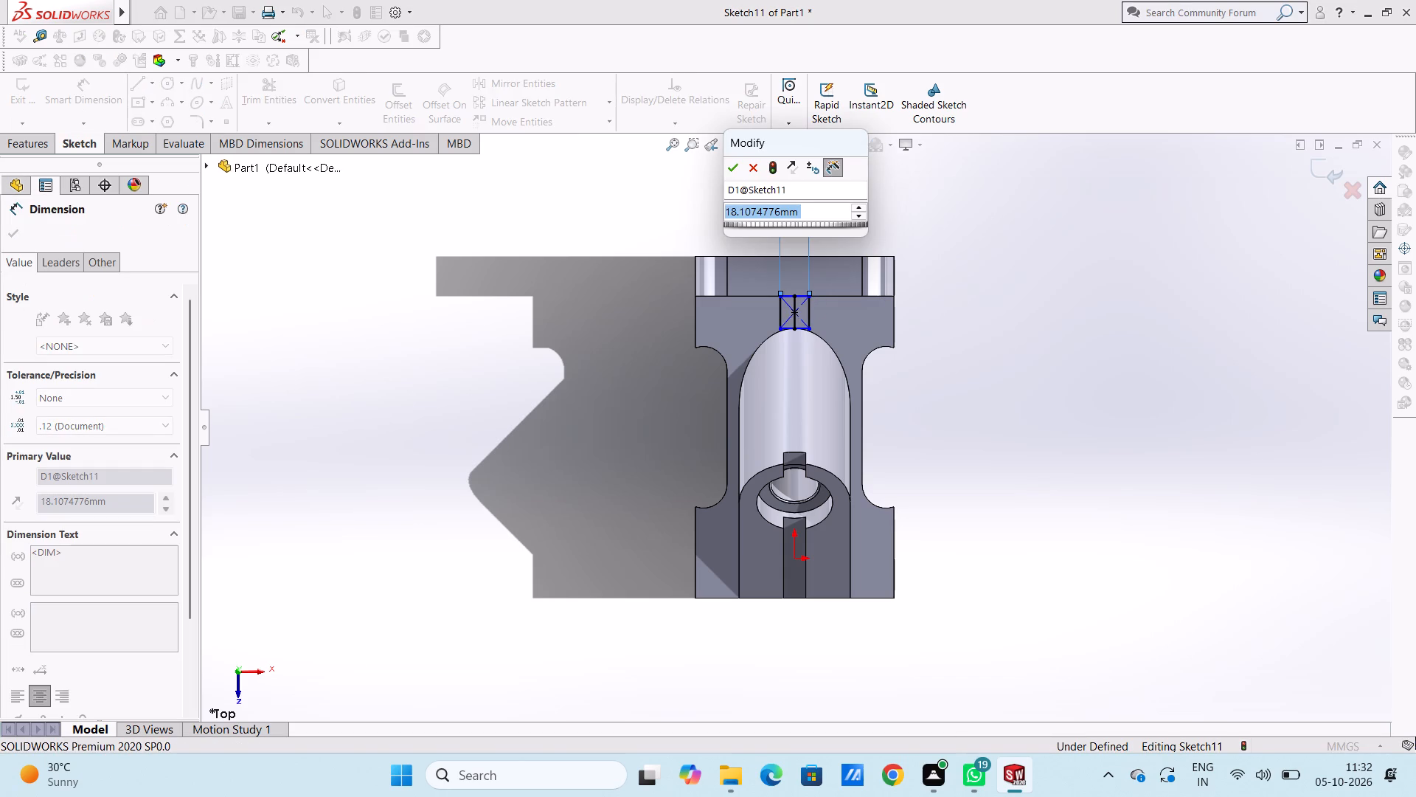
pyautogui.write('15')
pyautogui.press('Return')
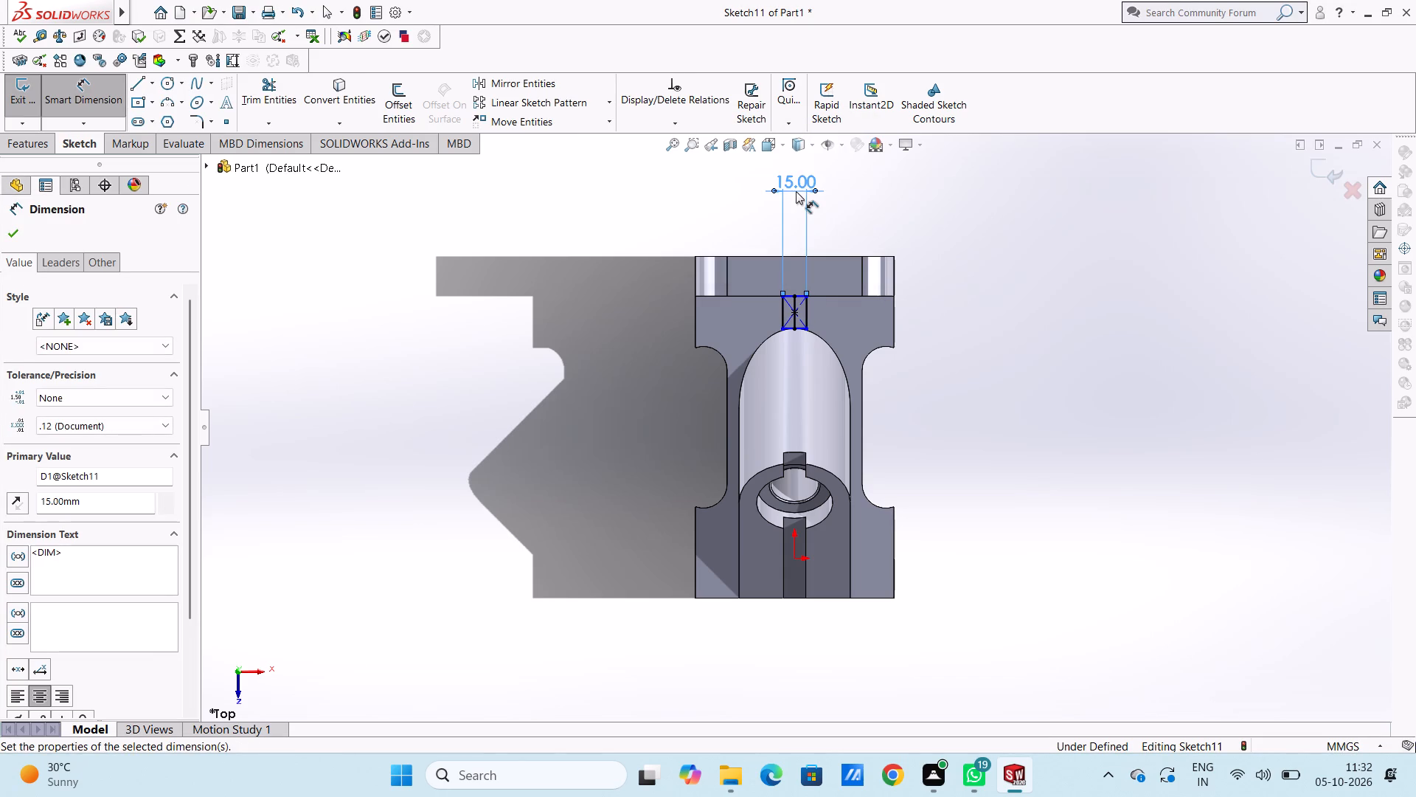
pyautogui.click(538, 406)
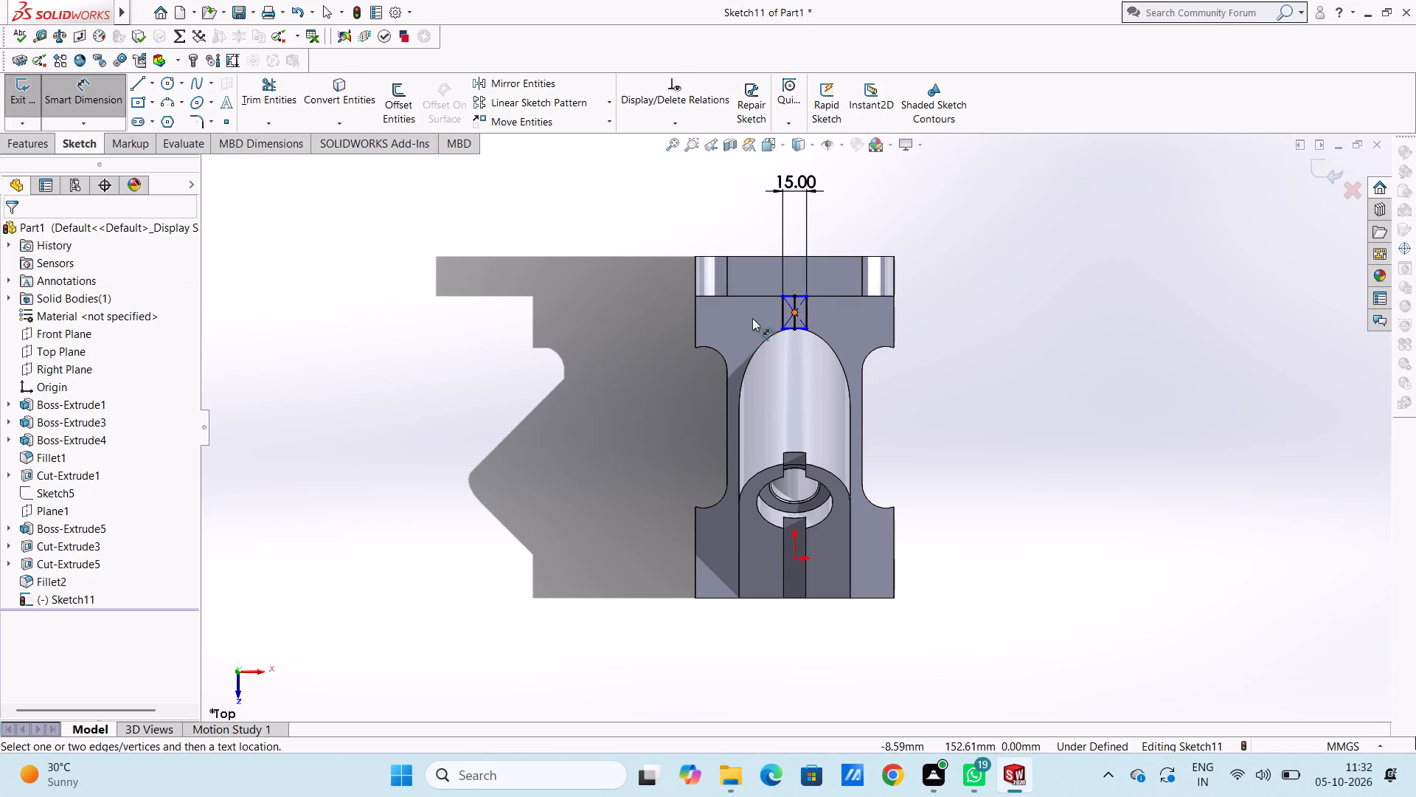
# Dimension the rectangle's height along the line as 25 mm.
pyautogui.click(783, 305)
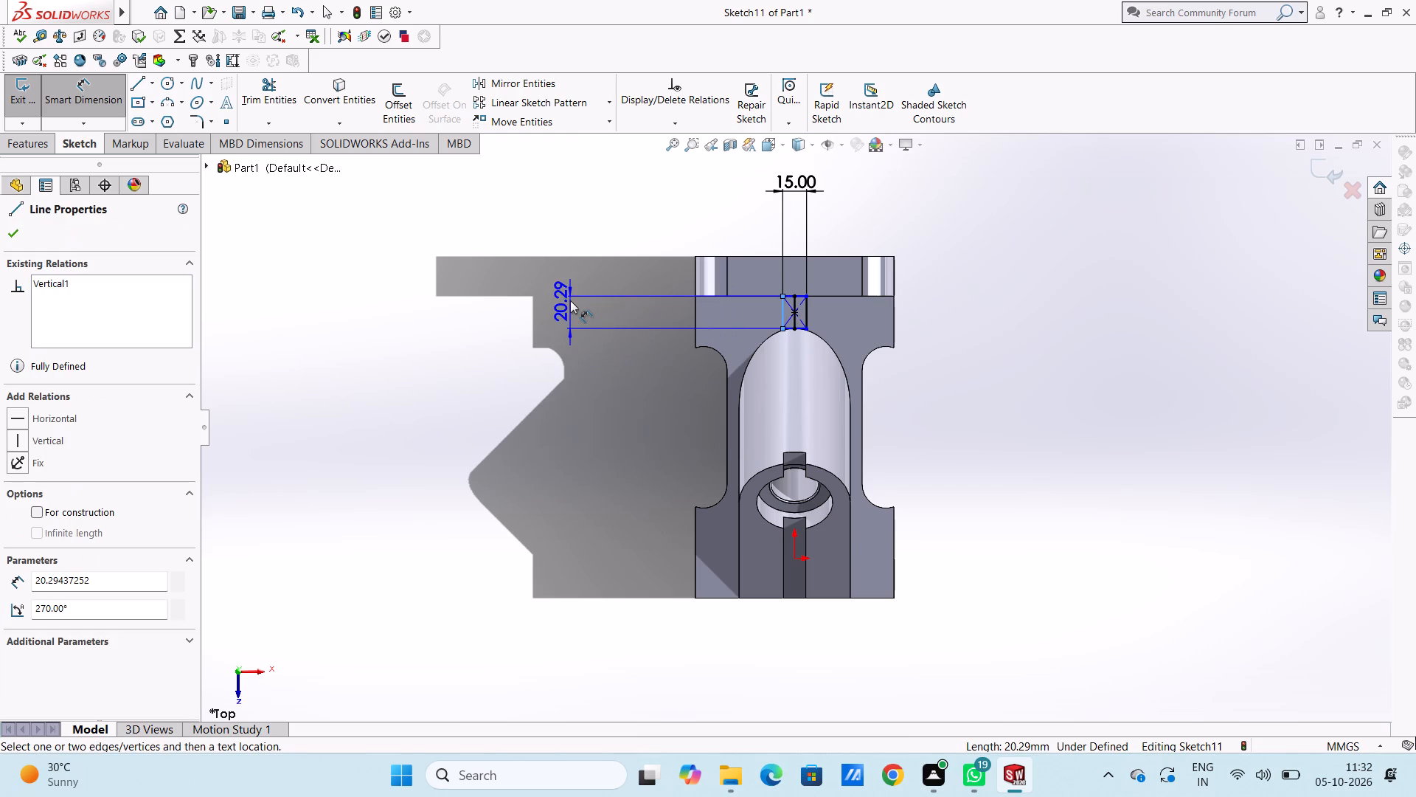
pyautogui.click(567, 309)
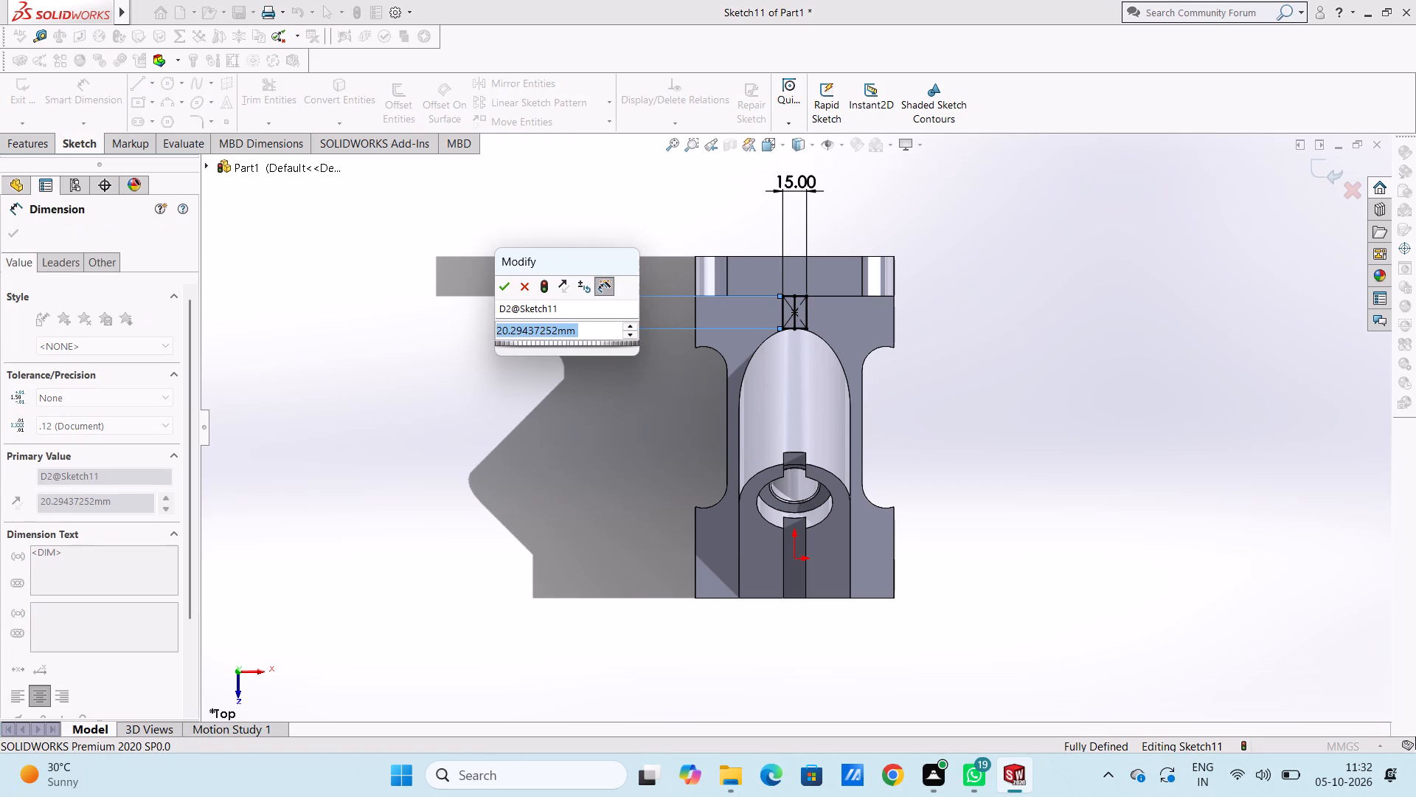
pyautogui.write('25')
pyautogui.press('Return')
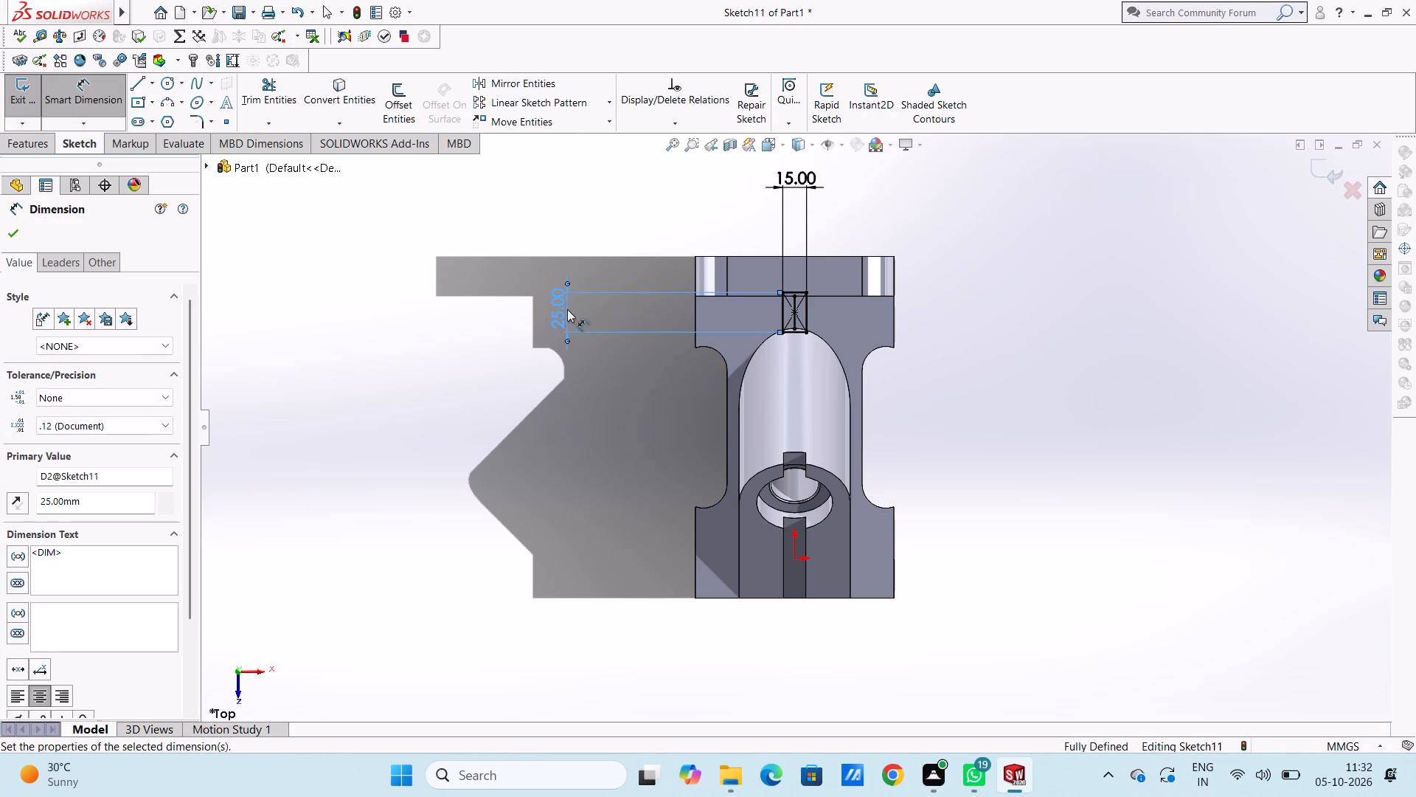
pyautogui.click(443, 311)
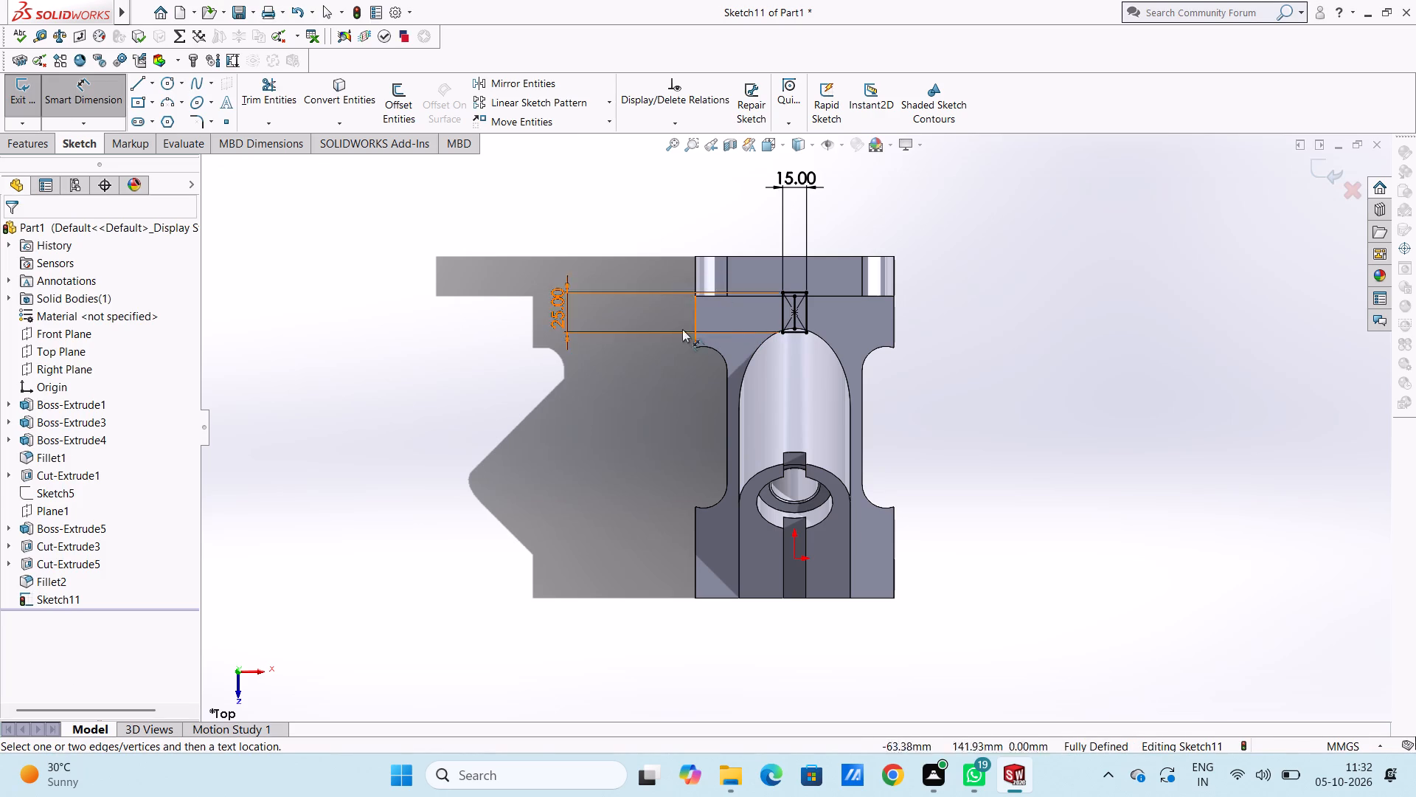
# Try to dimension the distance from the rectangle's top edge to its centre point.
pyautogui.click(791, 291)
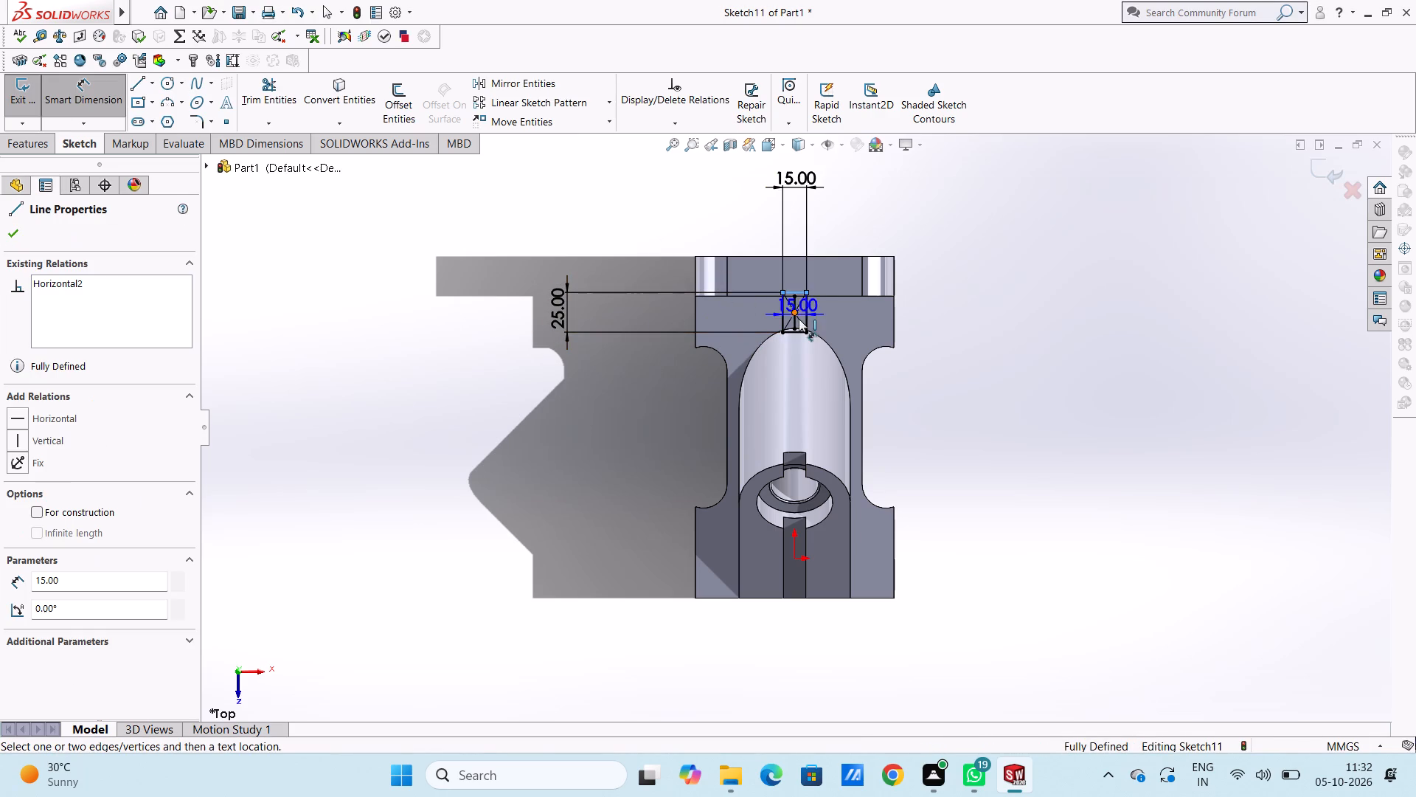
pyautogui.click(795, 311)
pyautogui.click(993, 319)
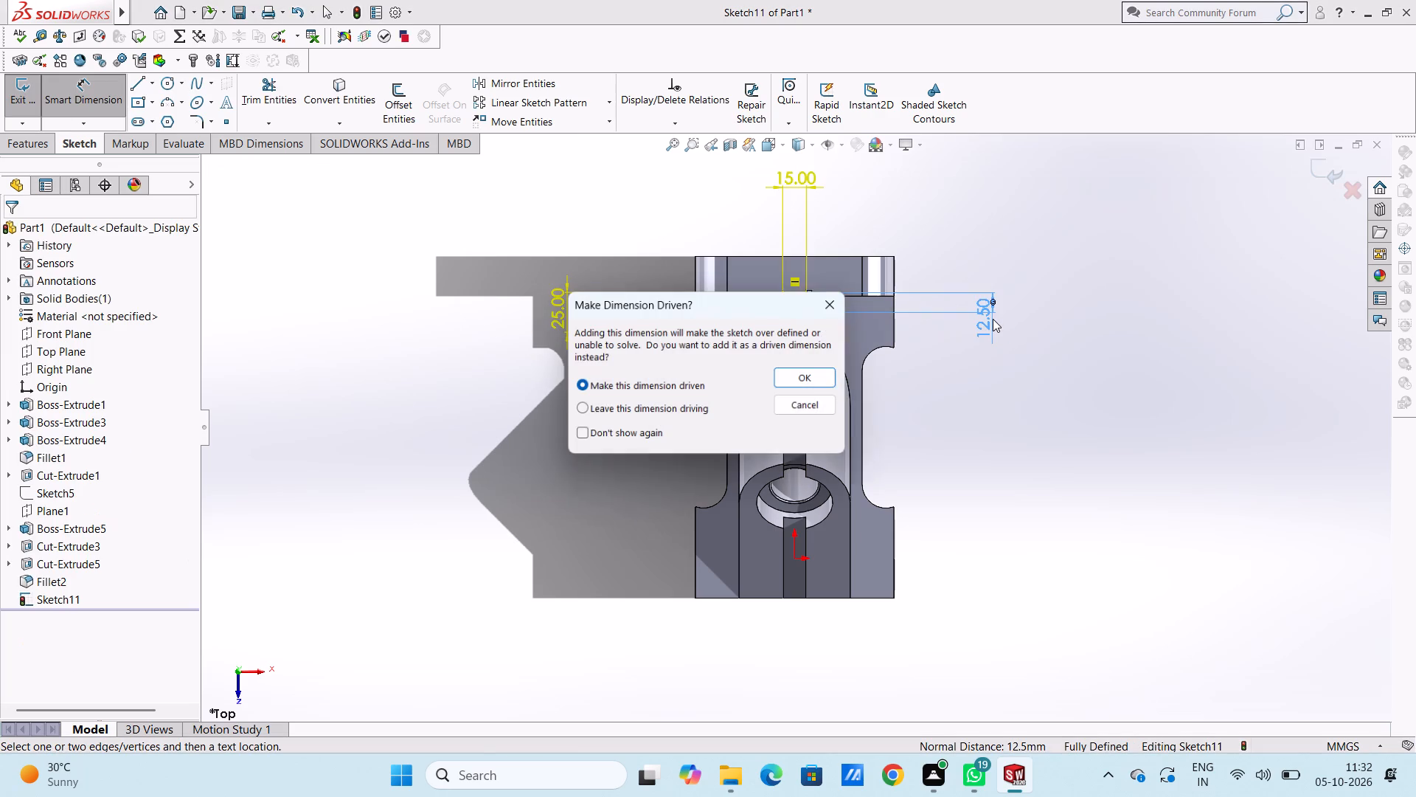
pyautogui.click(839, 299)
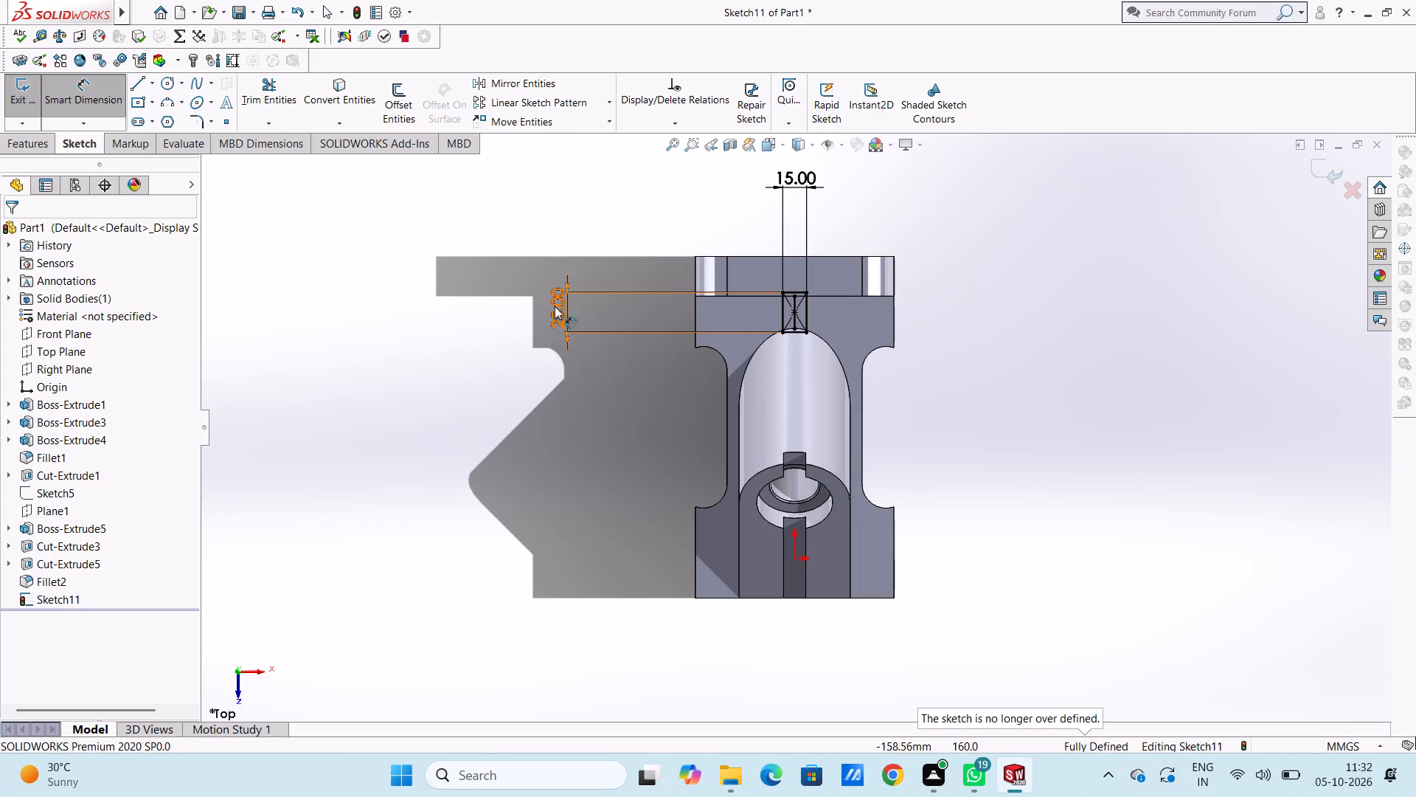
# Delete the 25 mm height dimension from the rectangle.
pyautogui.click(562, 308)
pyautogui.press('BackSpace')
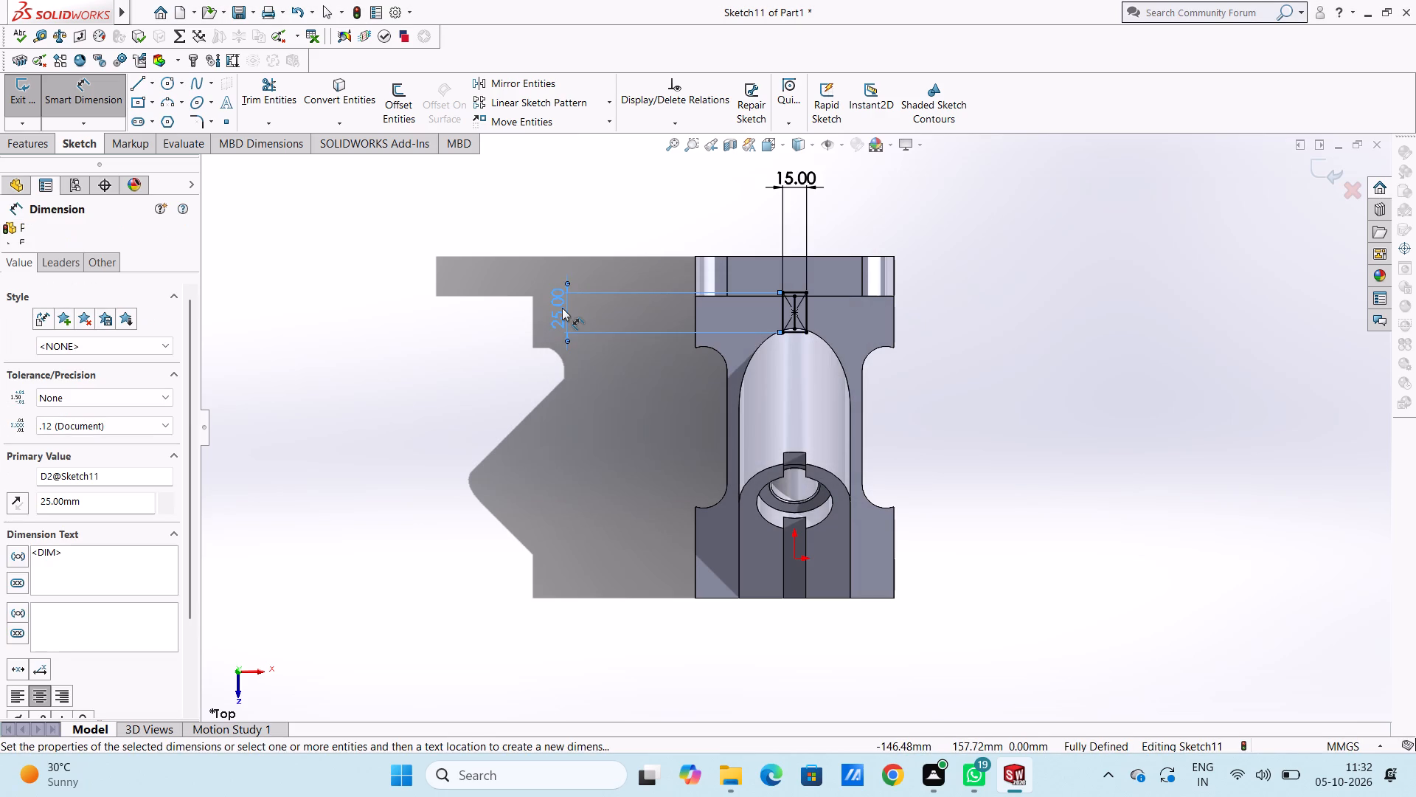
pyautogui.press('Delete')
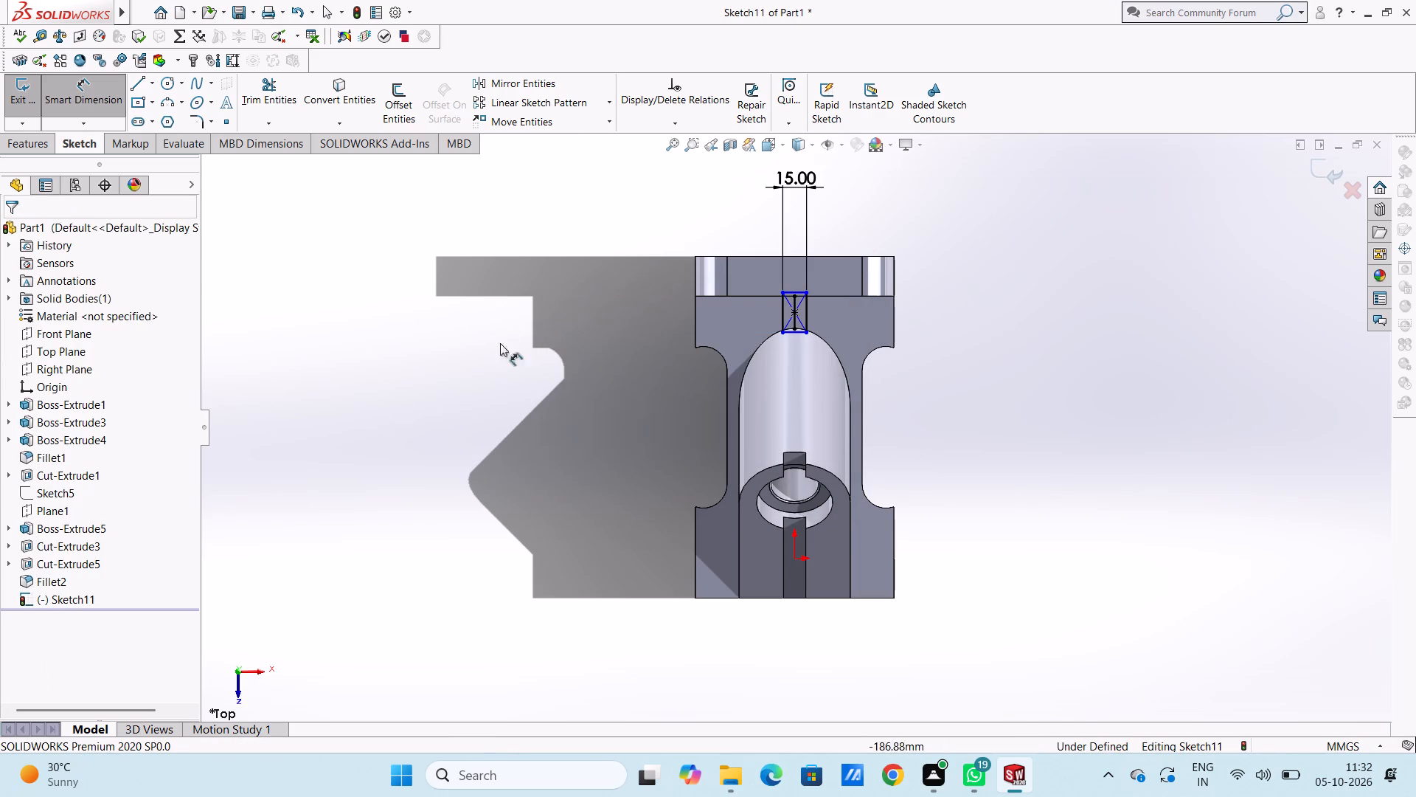
# Dimension the distance from the small rectangle's top edge to its centre point as 10 mm.
pyautogui.scroll(-1, 836, 313)
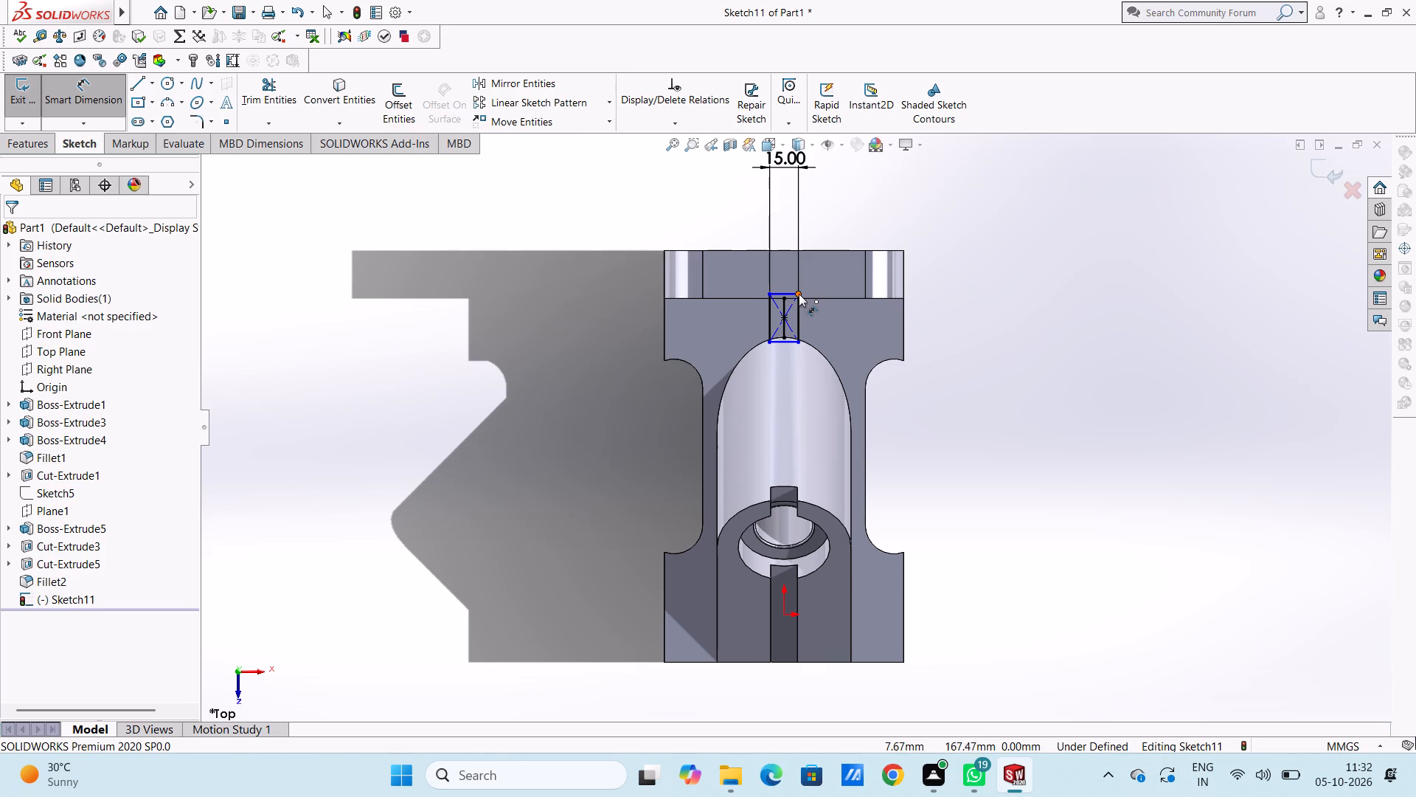
pyautogui.click(789, 294)
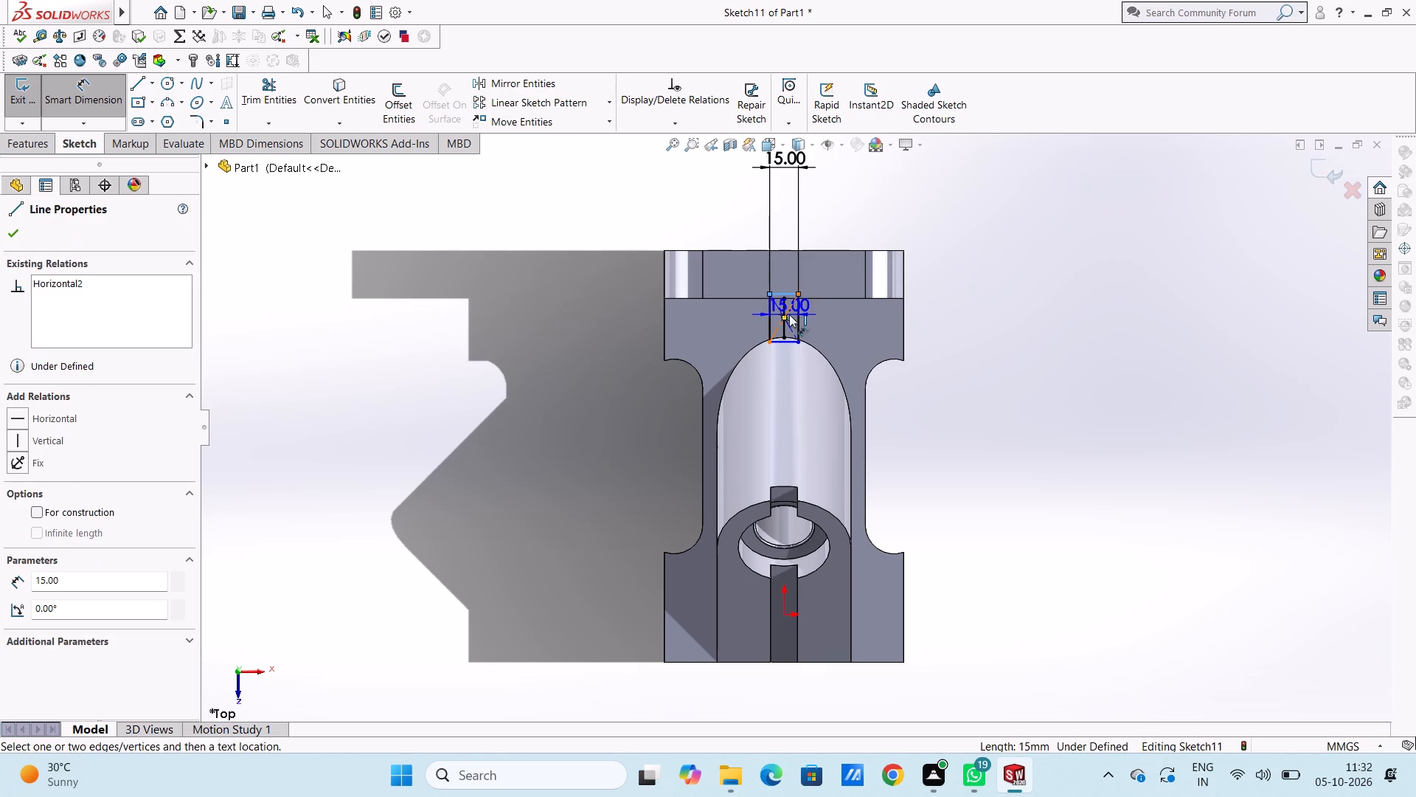
pyautogui.click(784, 315)
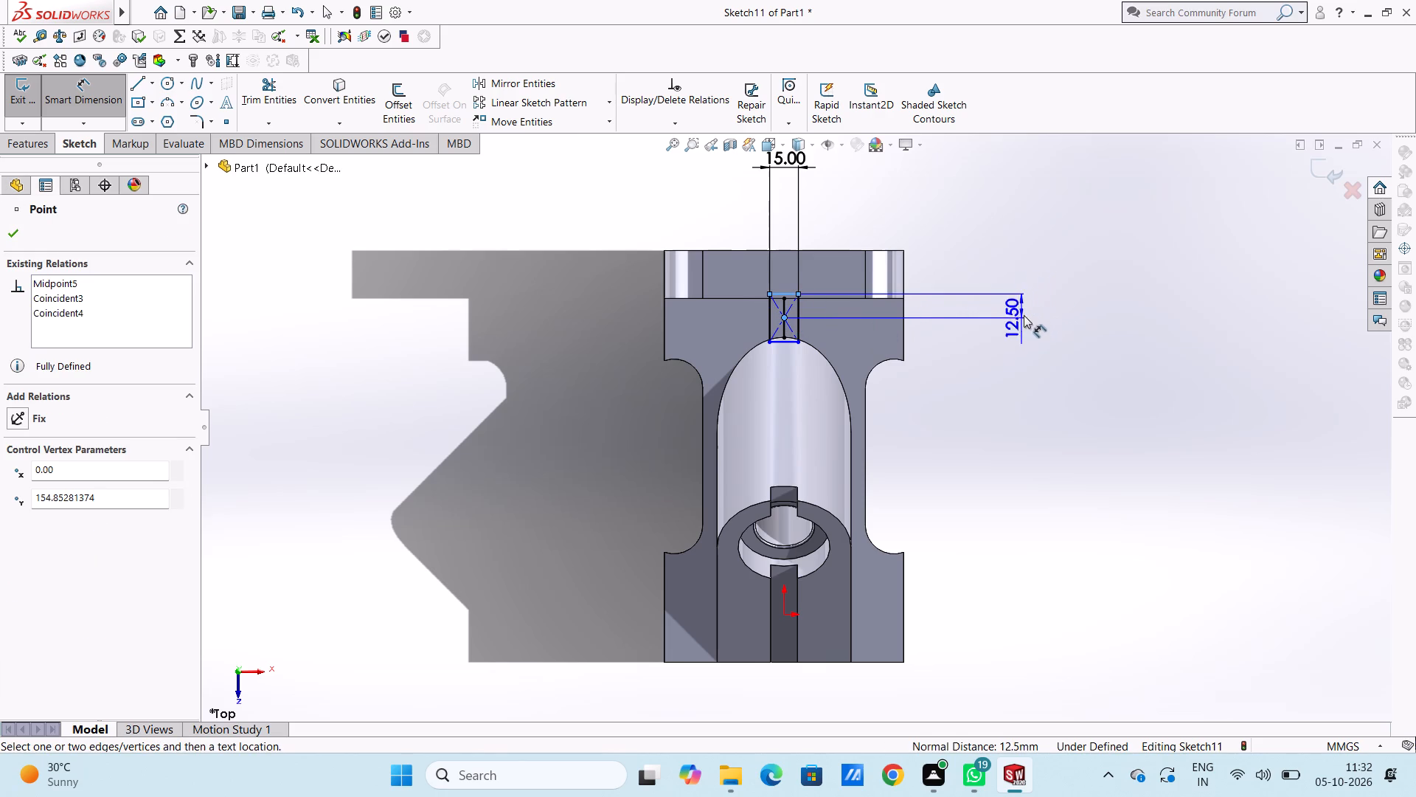
pyautogui.click(1040, 302)
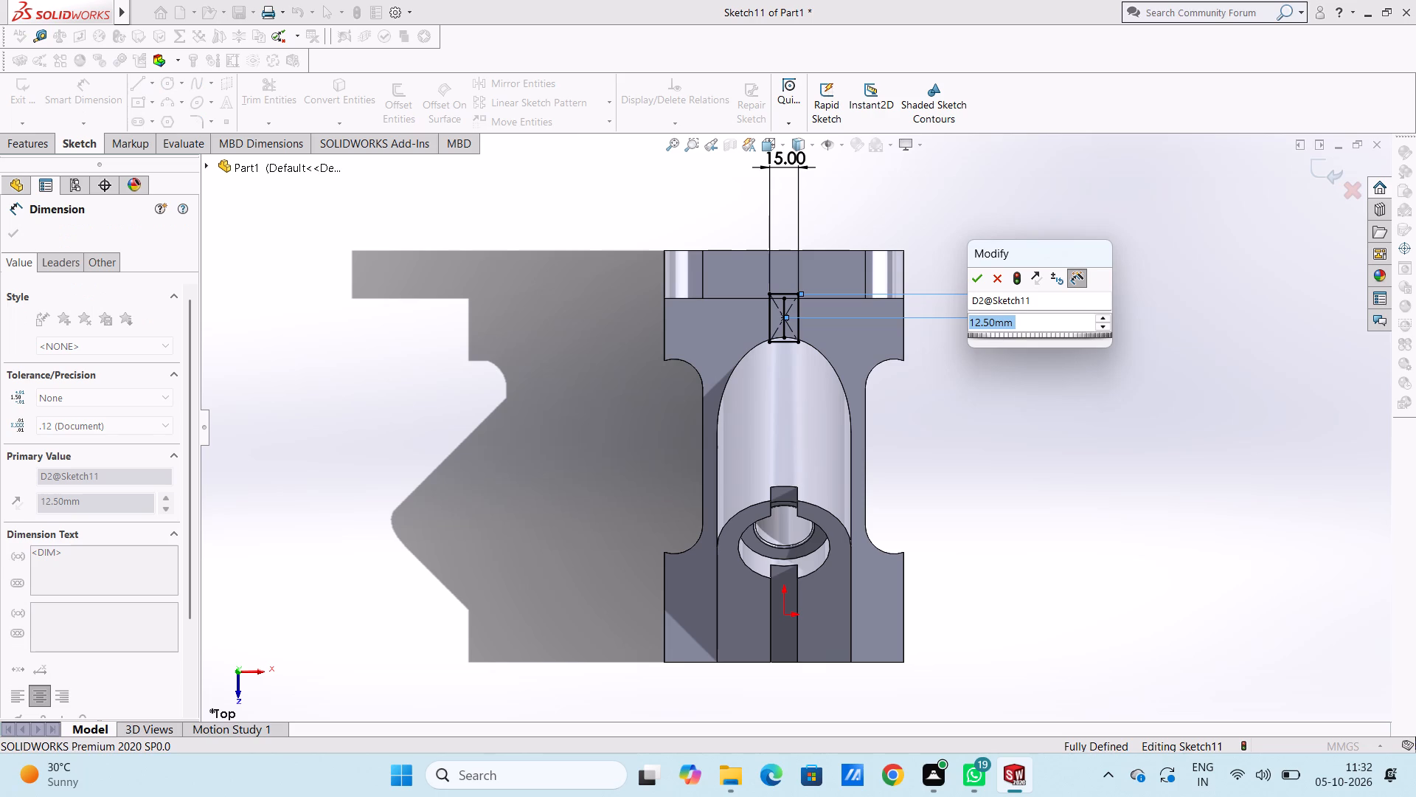
pyautogui.write('10')
pyautogui.press('Return')
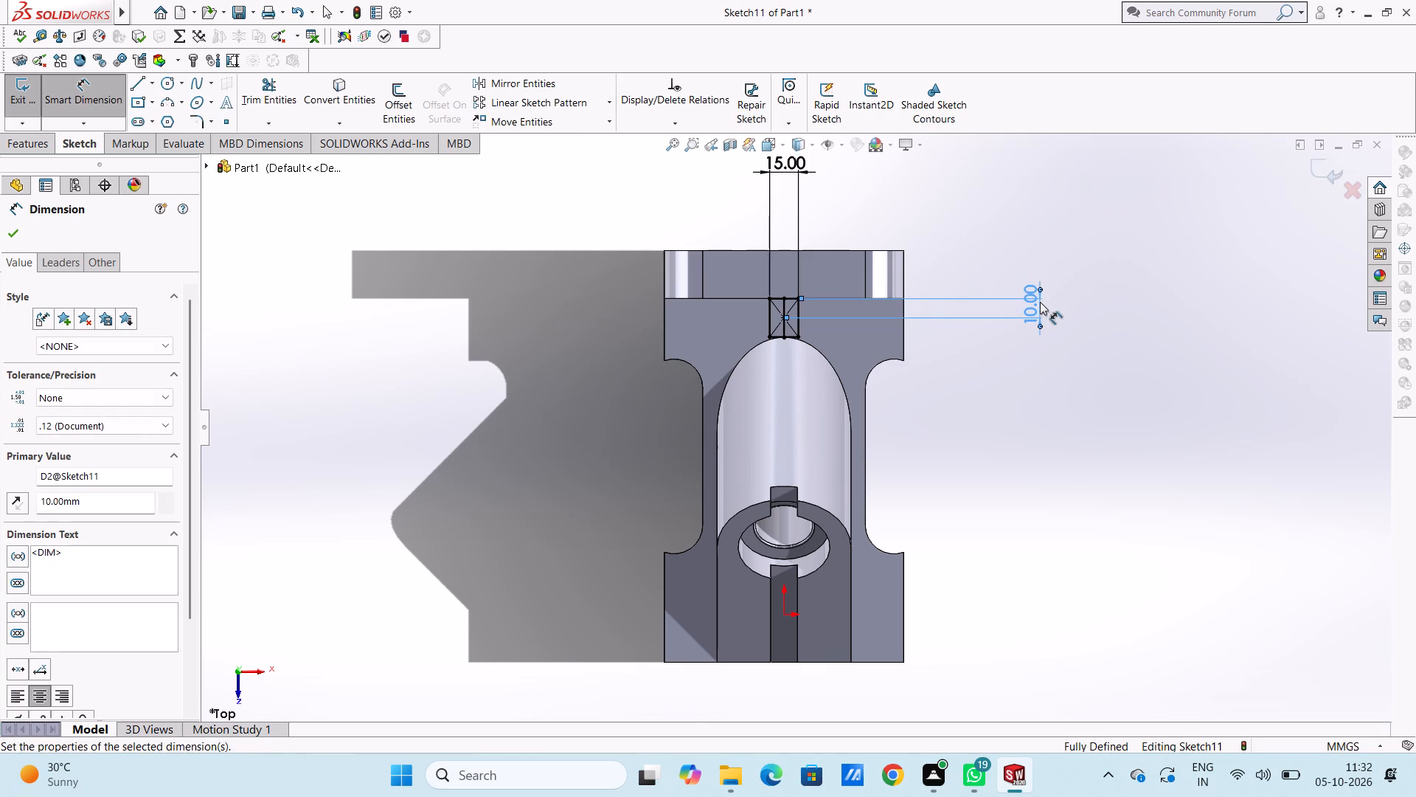
pyautogui.click(1013, 381)
# Delete the vertical sketch line running through the middle of the rectangle between the boss and the upper plate.
pyautogui.moveTo(985, 439); pyautogui.dragTo(939, 349, button='middle')
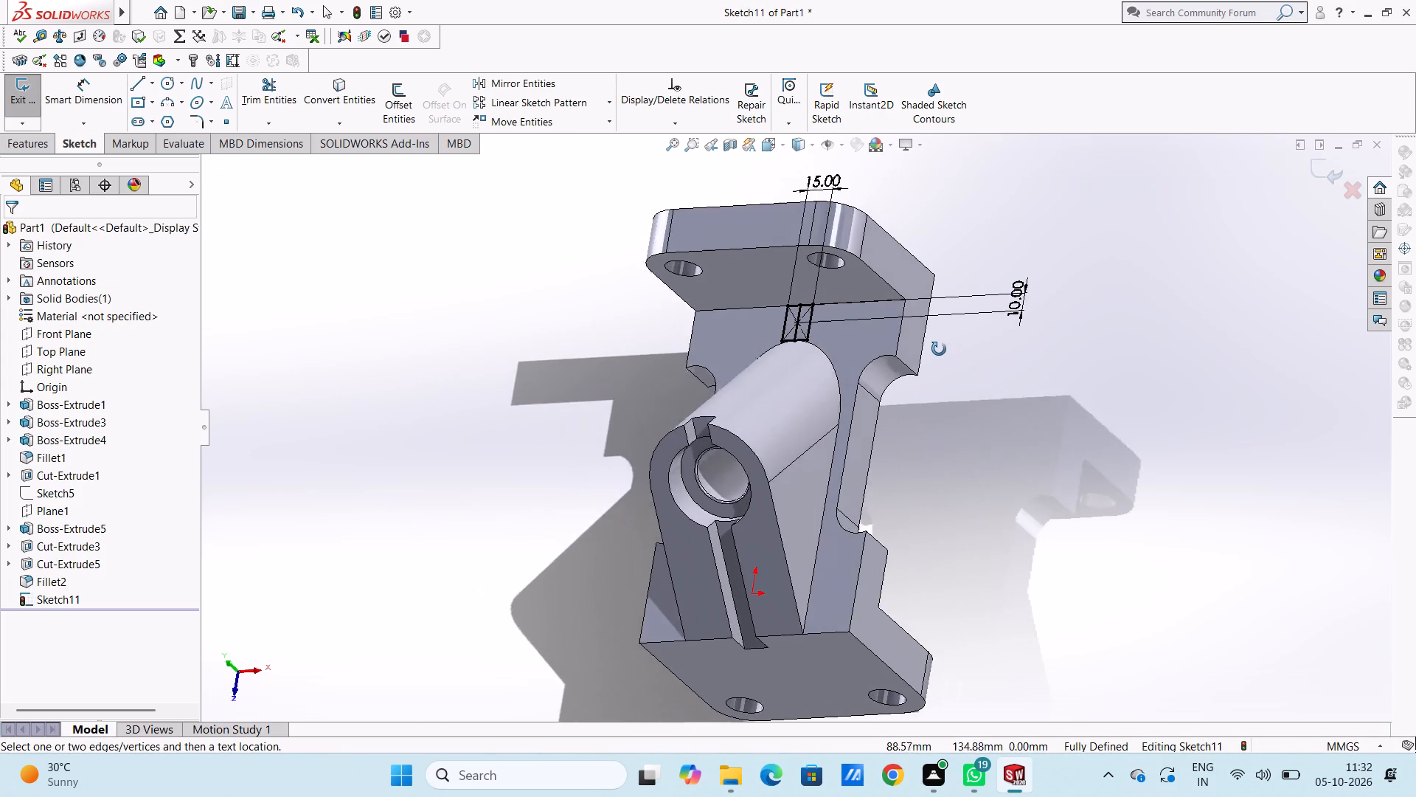
pyautogui.moveTo(939, 349); pyautogui.dragTo(952, 352, button='middle')
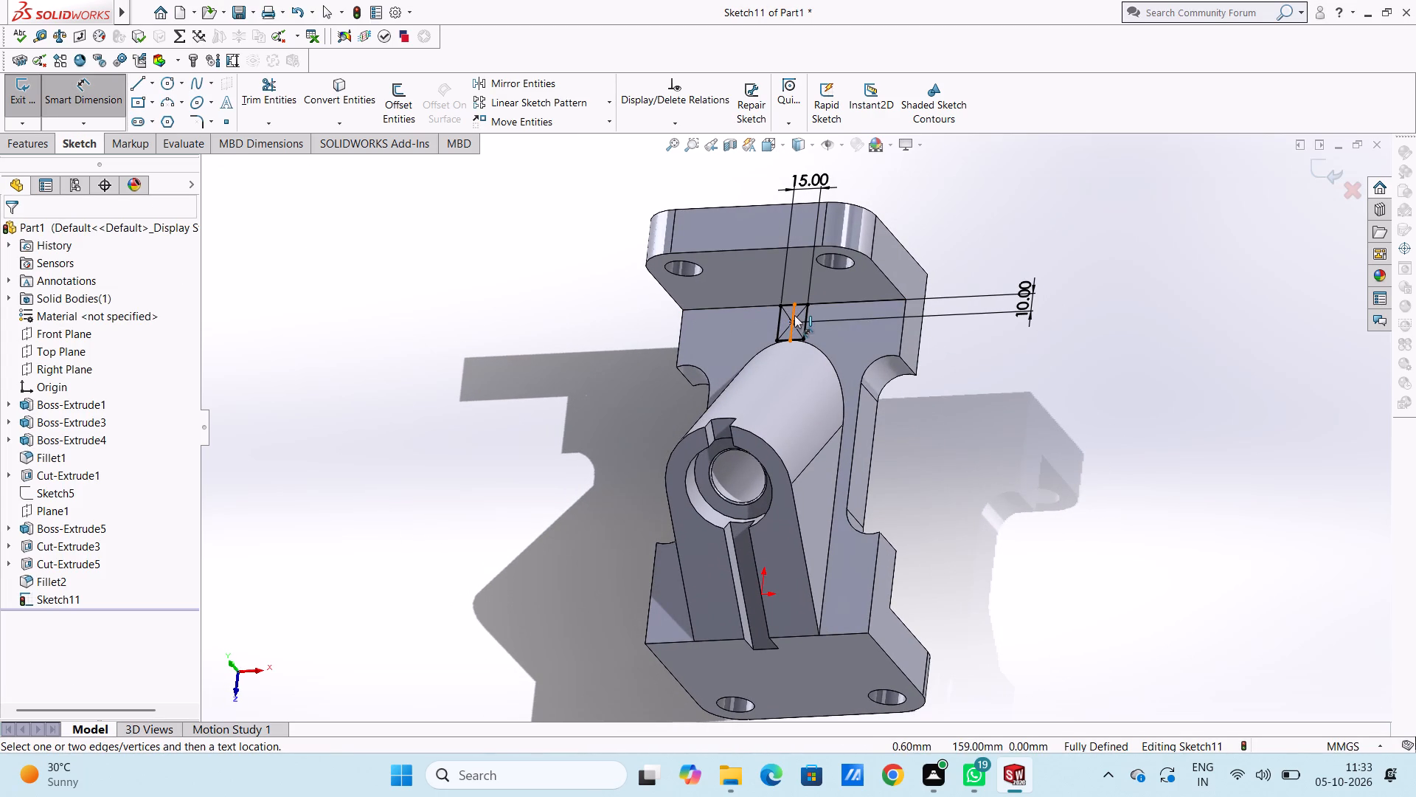
pyautogui.click(794, 315)
pyautogui.press('Delete')
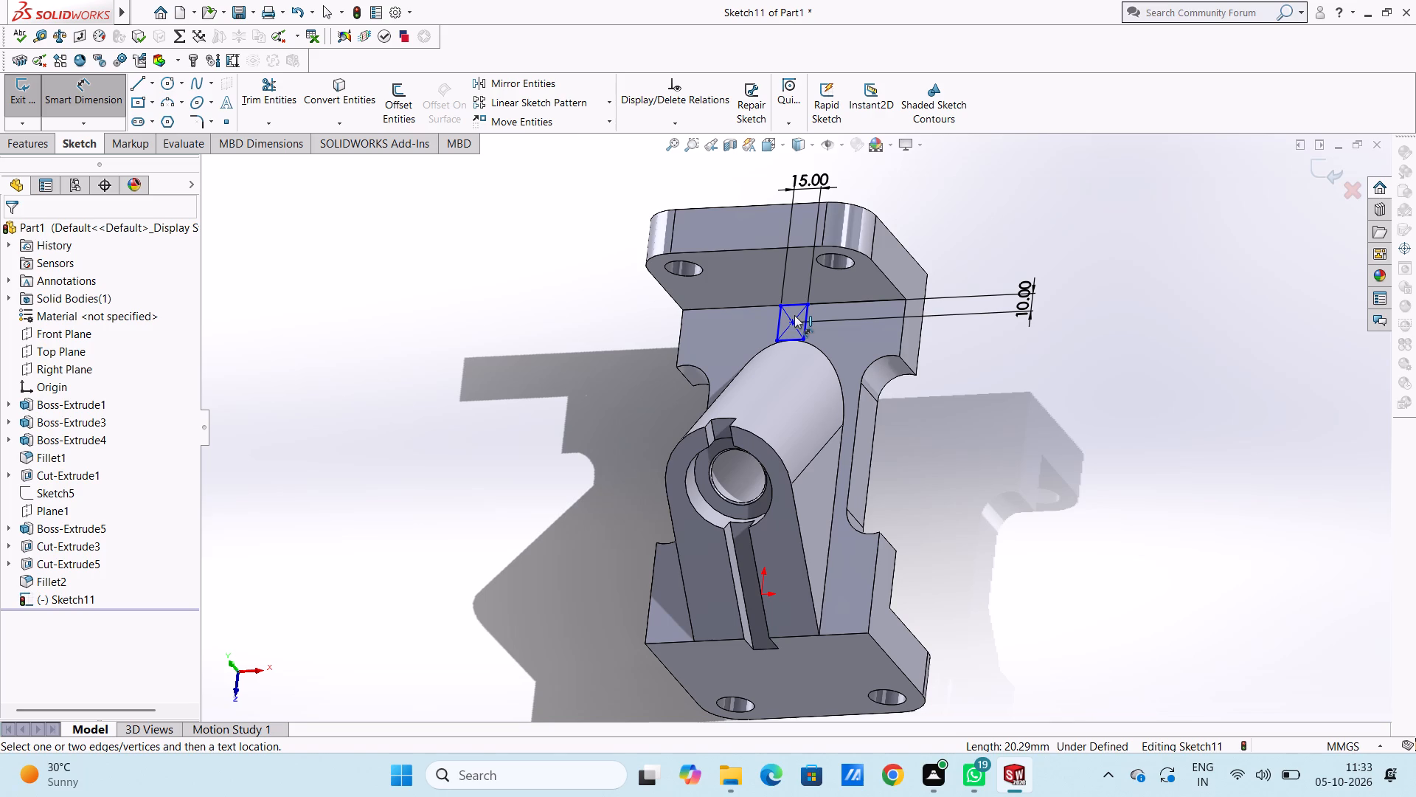
# Extrude the rectangle as a blind, merged boss 15 mm deep with a 10° inward draft.
pyautogui.click(35, 136)
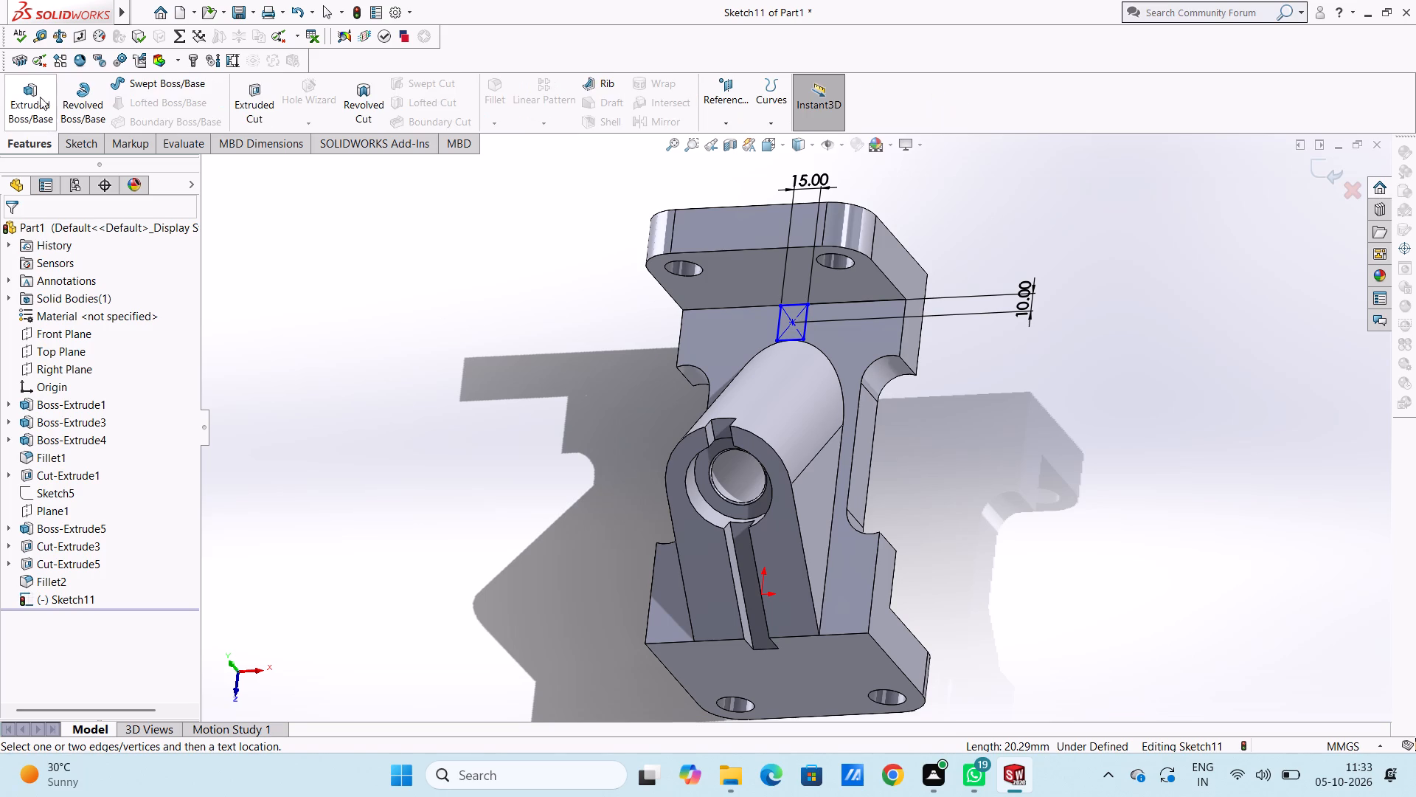
pyautogui.click(38, 94)
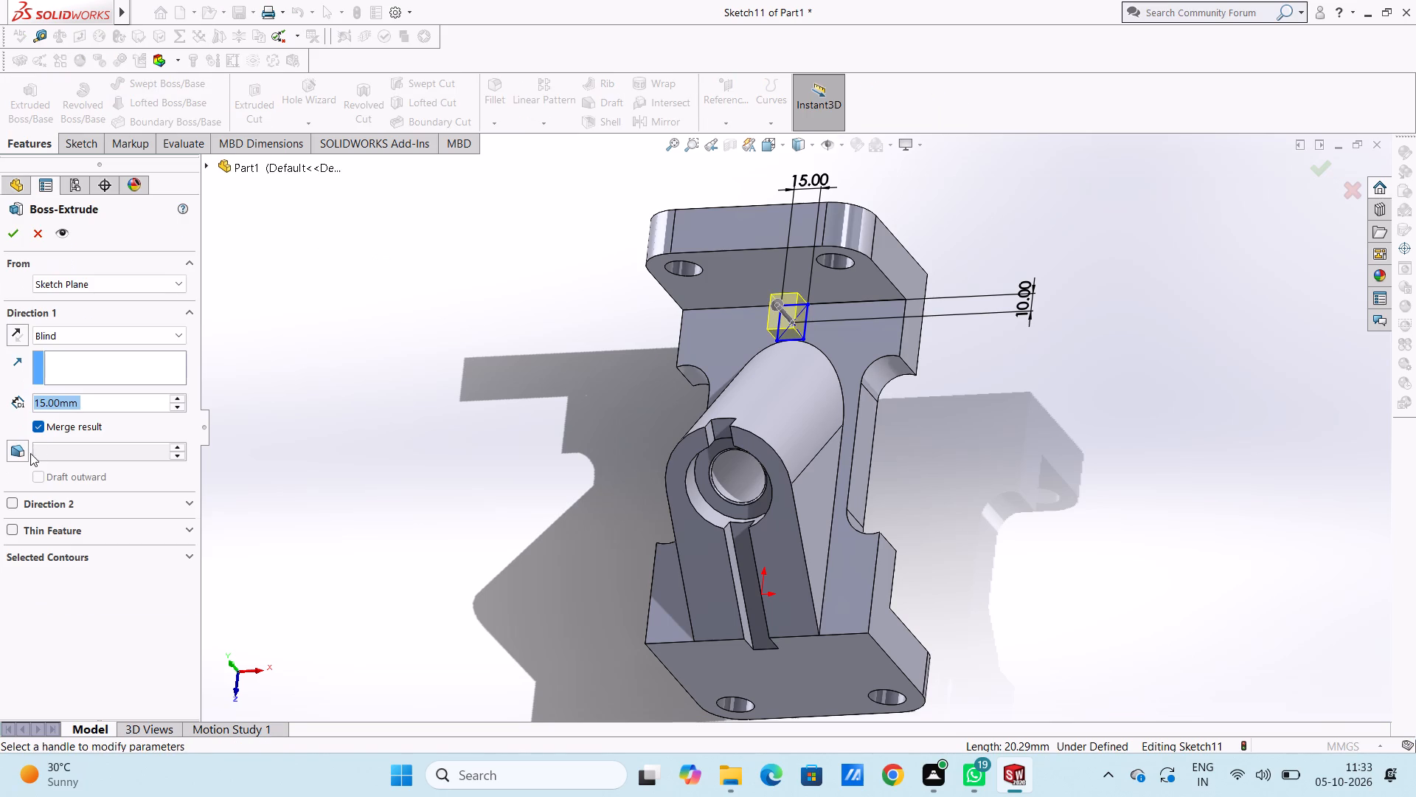
pyautogui.click(15, 449)
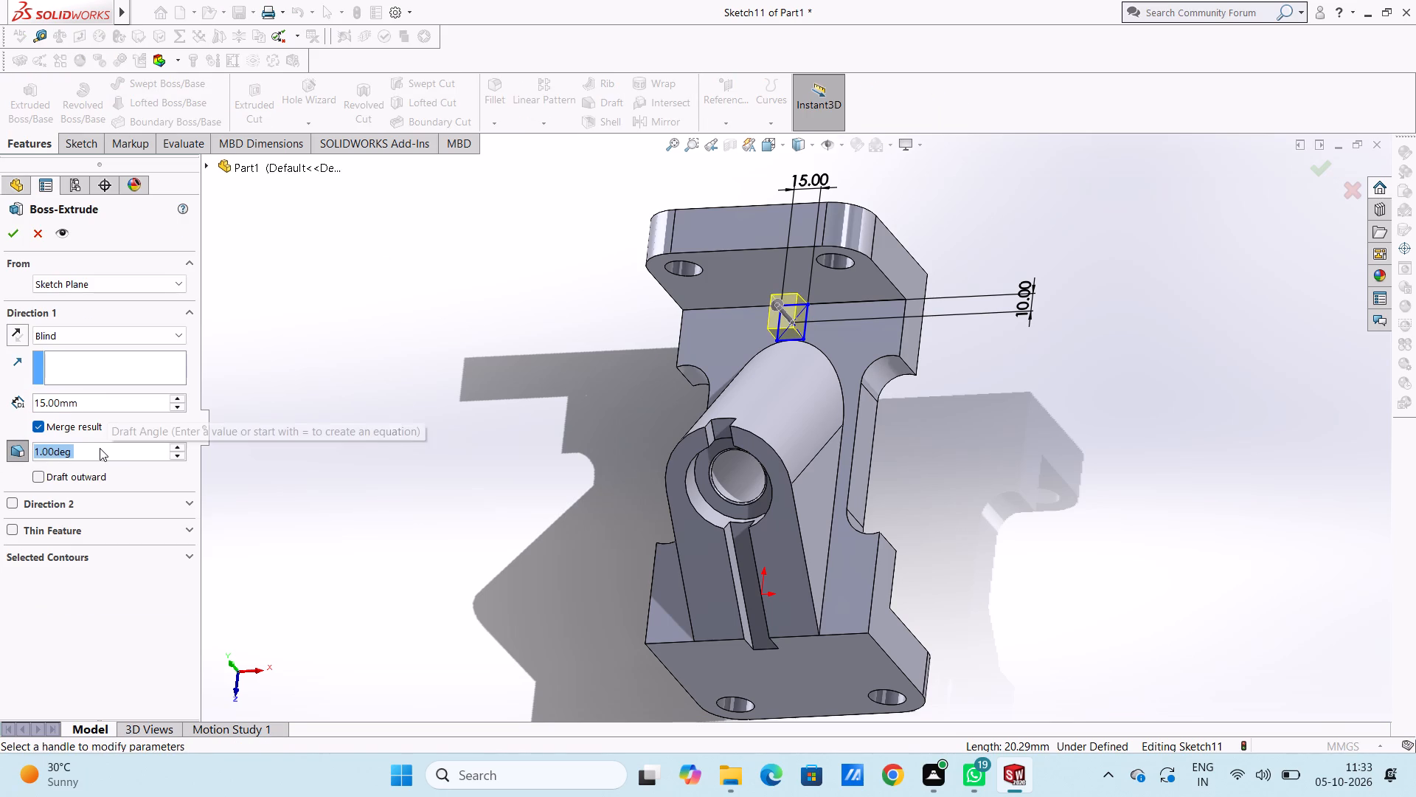
pyautogui.write('10')
pyautogui.press('Return')
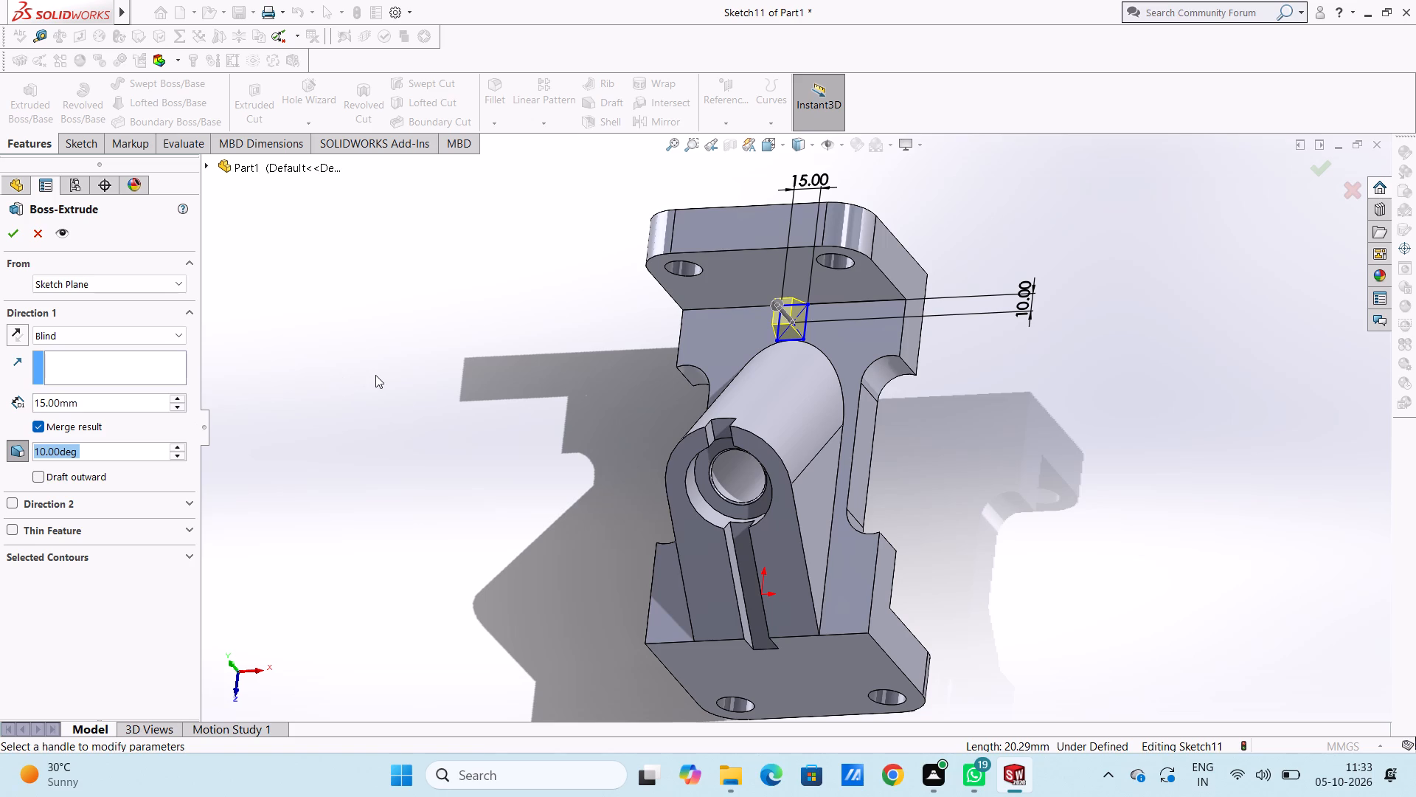
pyautogui.moveTo(389, 384); pyautogui.dragTo(488, 370, button='middle')
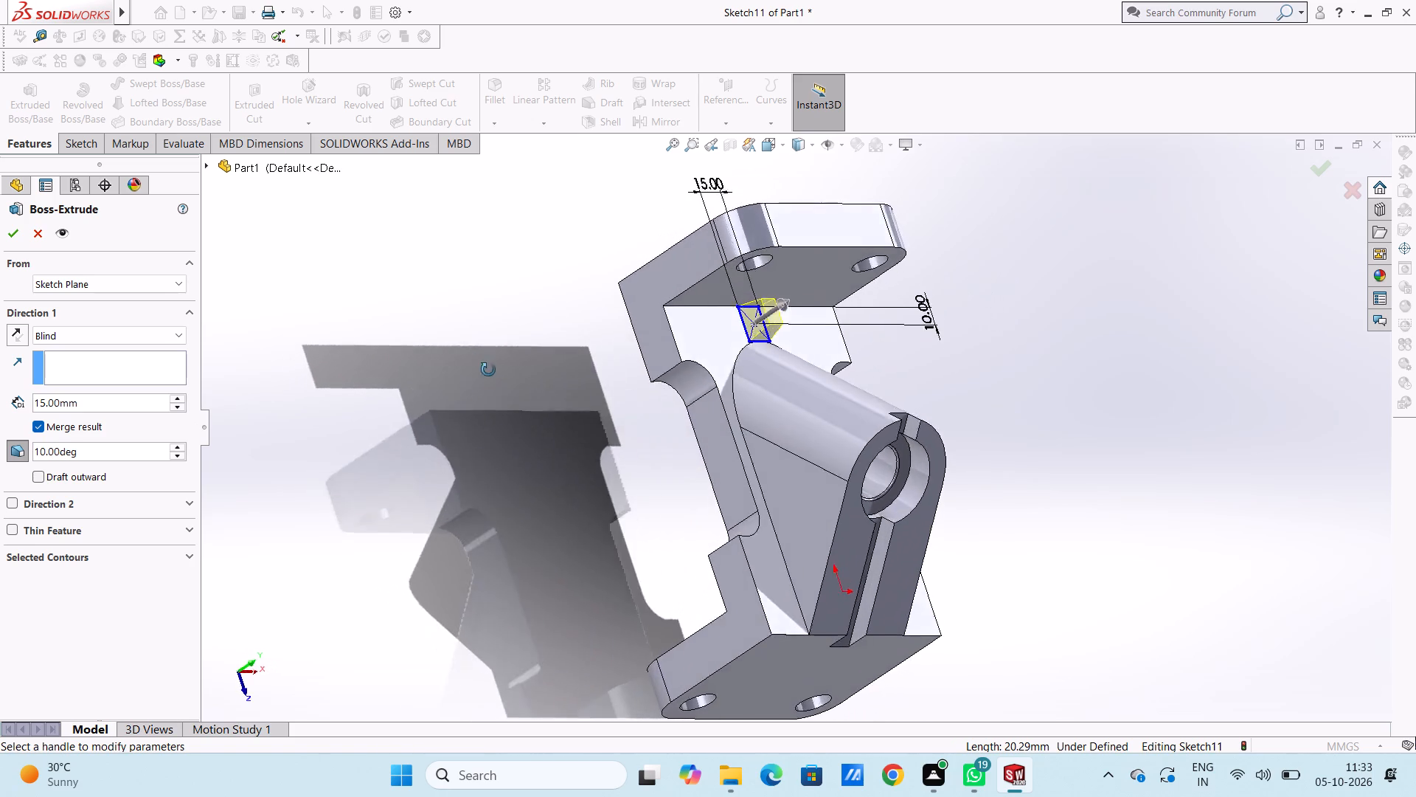
pyautogui.moveTo(488, 370); pyautogui.dragTo(414, 469, button='middle')
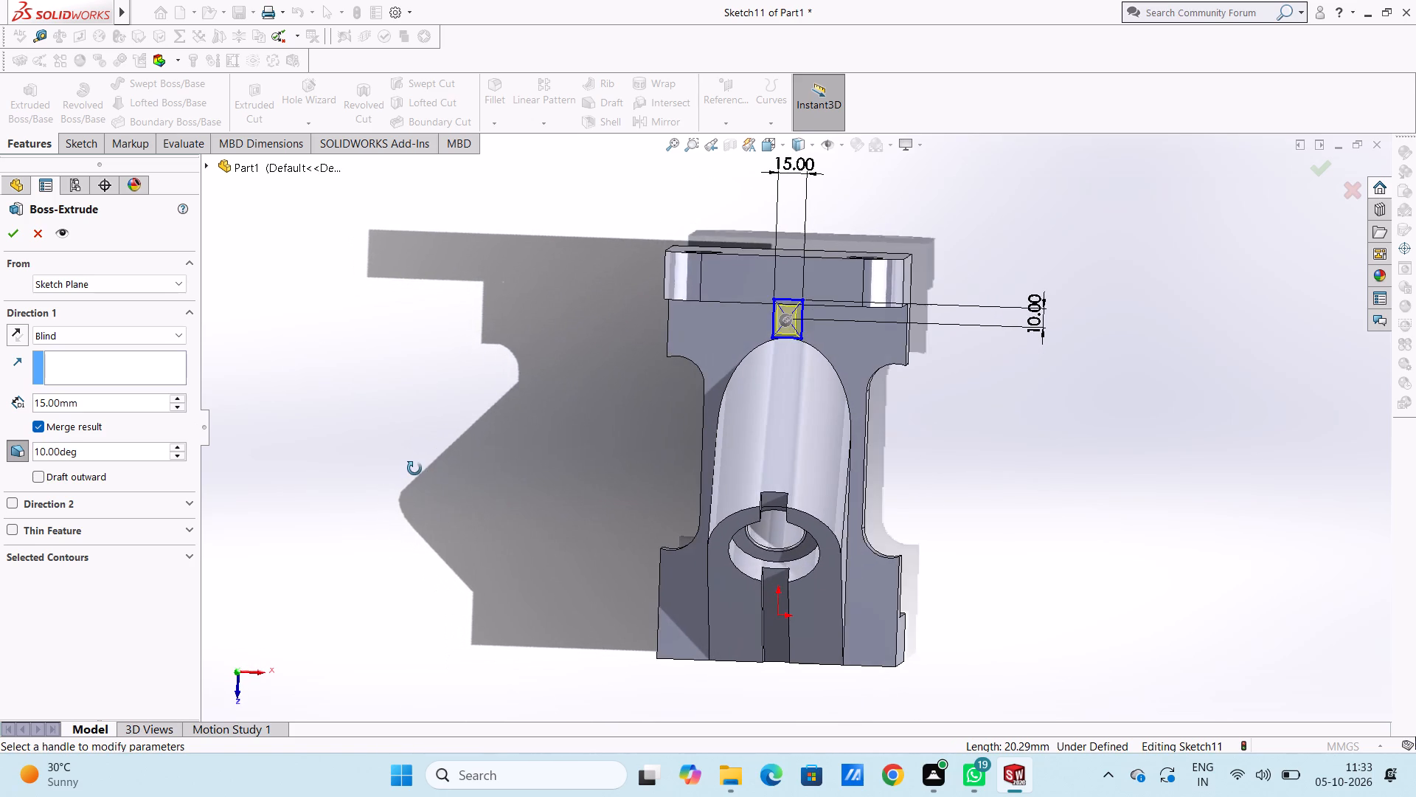
pyautogui.moveTo(414, 469); pyautogui.dragTo(422, 466, button='middle')
pyautogui.moveTo(423, 463); pyautogui.dragTo(426, 448, button='middle')
pyautogui.click(11, 235)
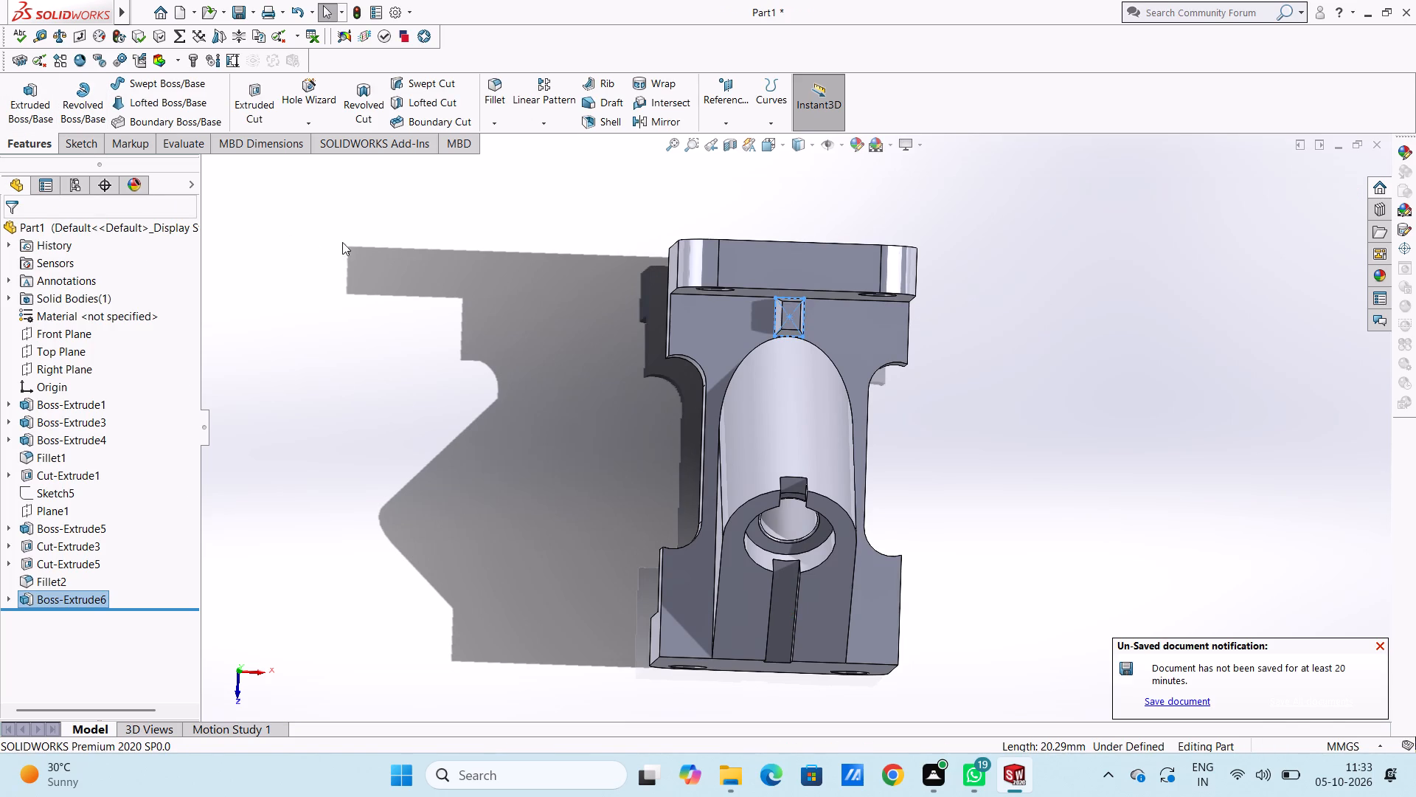
pyautogui.click(454, 303)
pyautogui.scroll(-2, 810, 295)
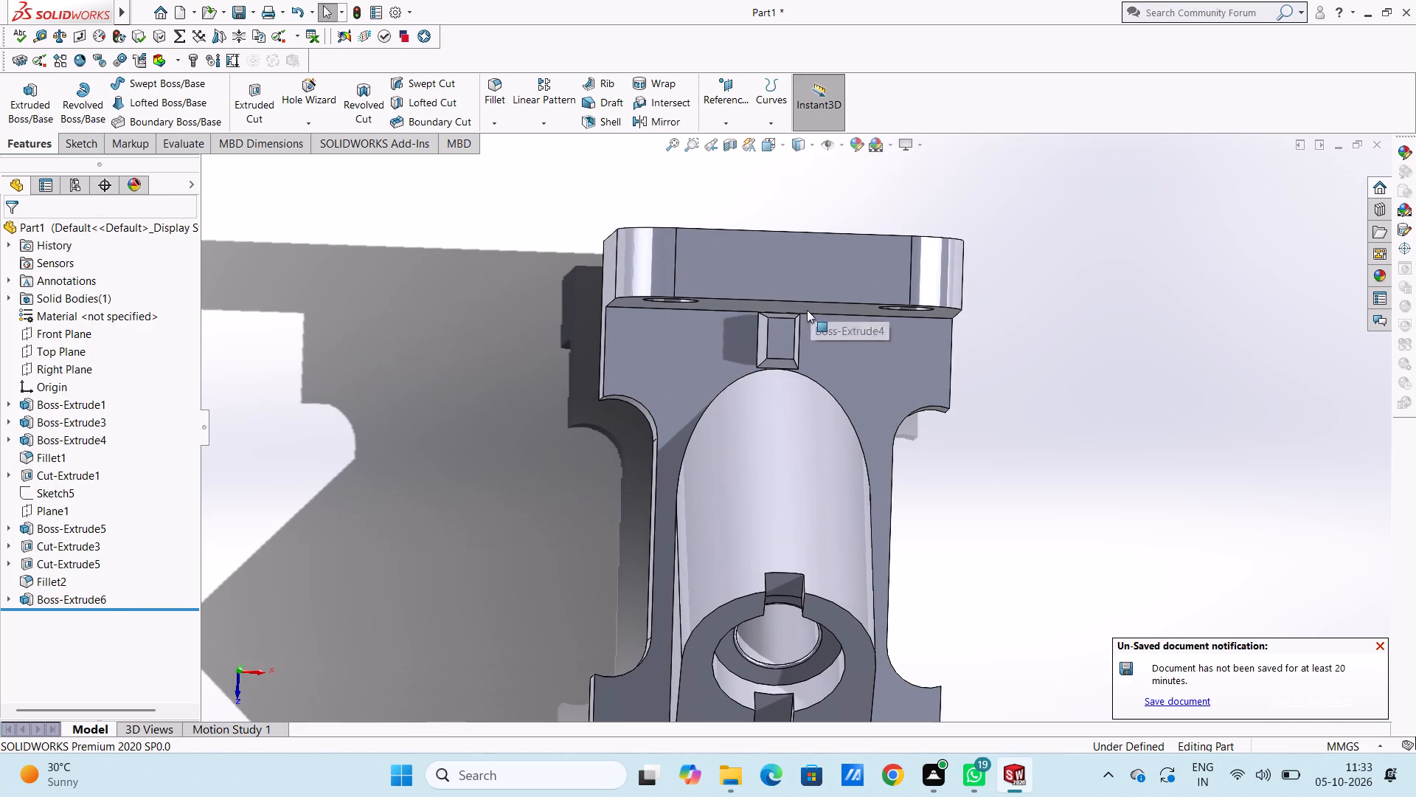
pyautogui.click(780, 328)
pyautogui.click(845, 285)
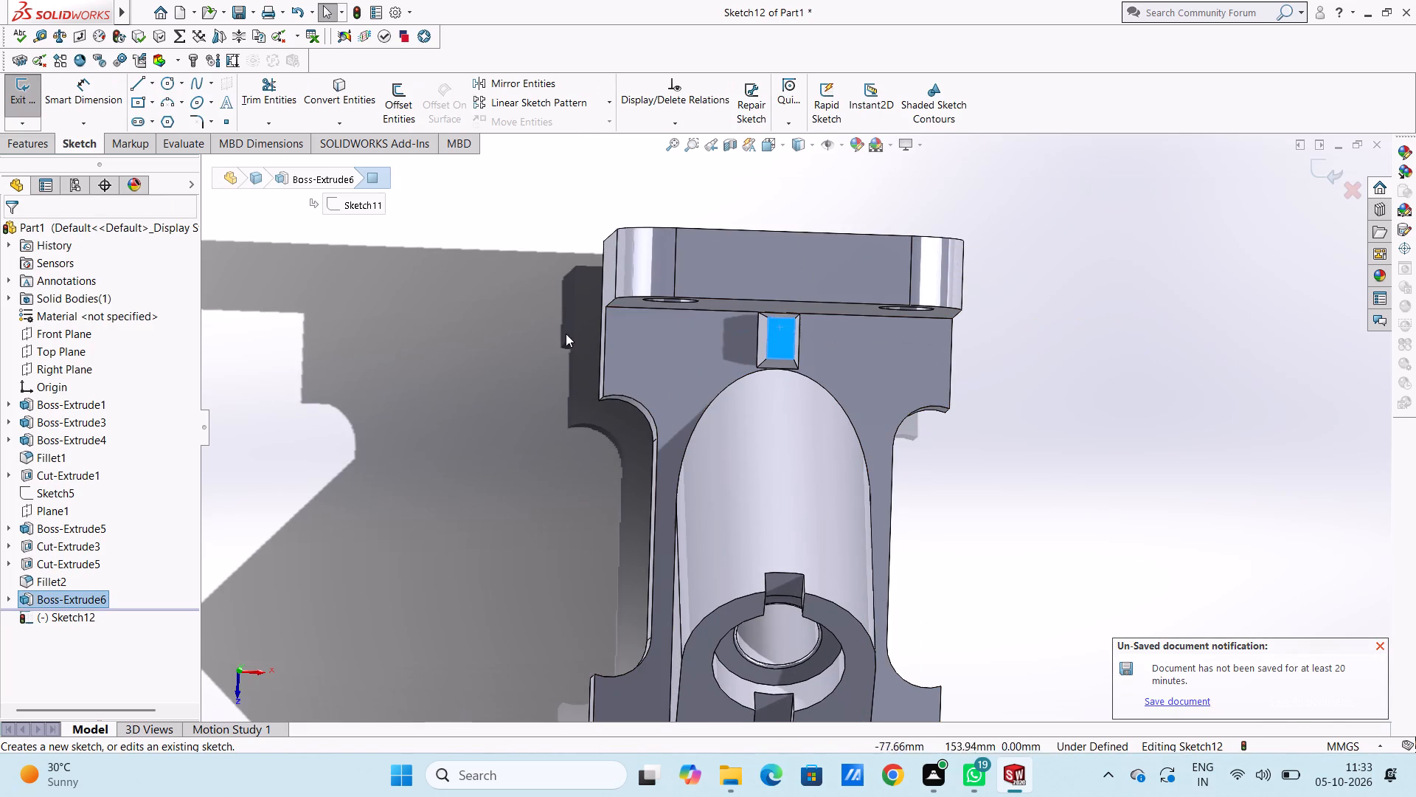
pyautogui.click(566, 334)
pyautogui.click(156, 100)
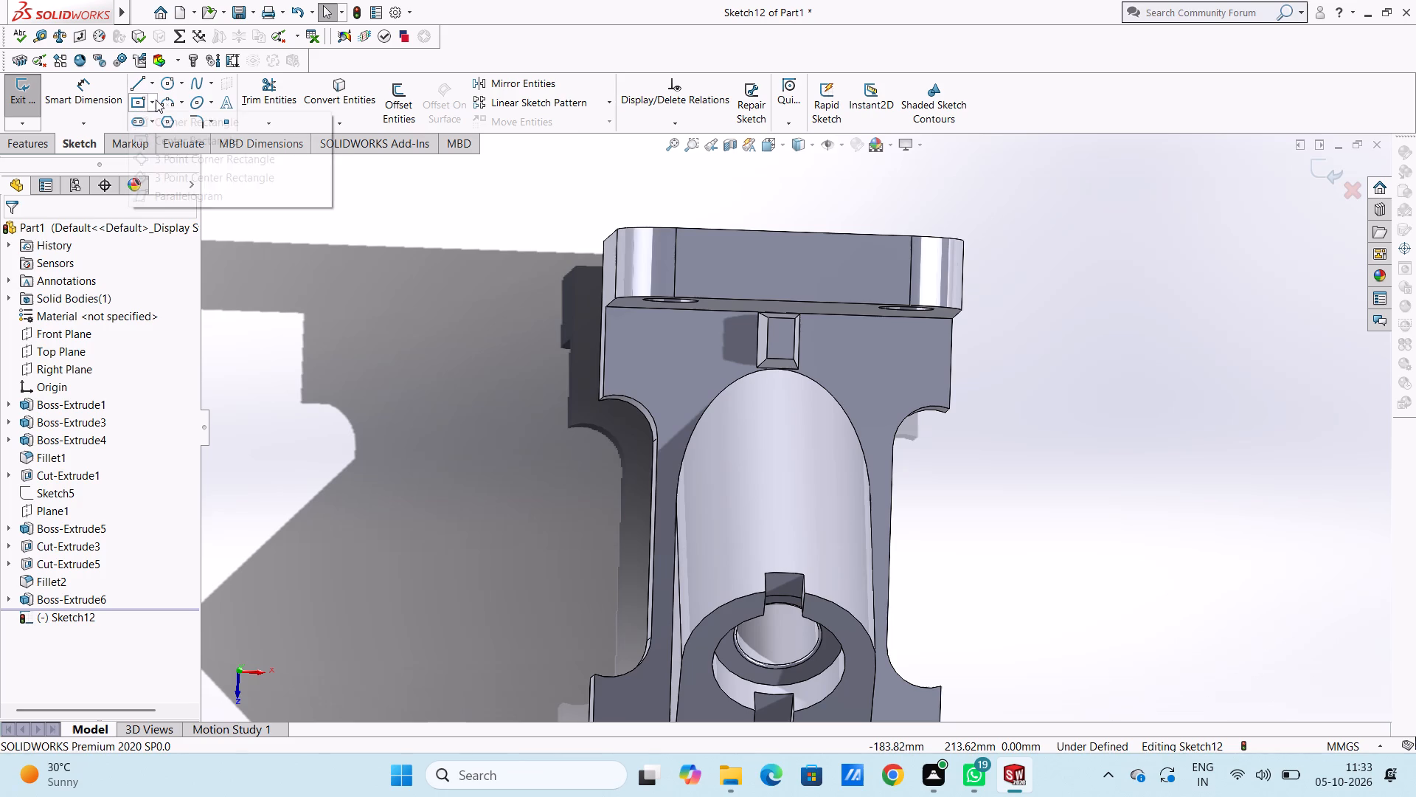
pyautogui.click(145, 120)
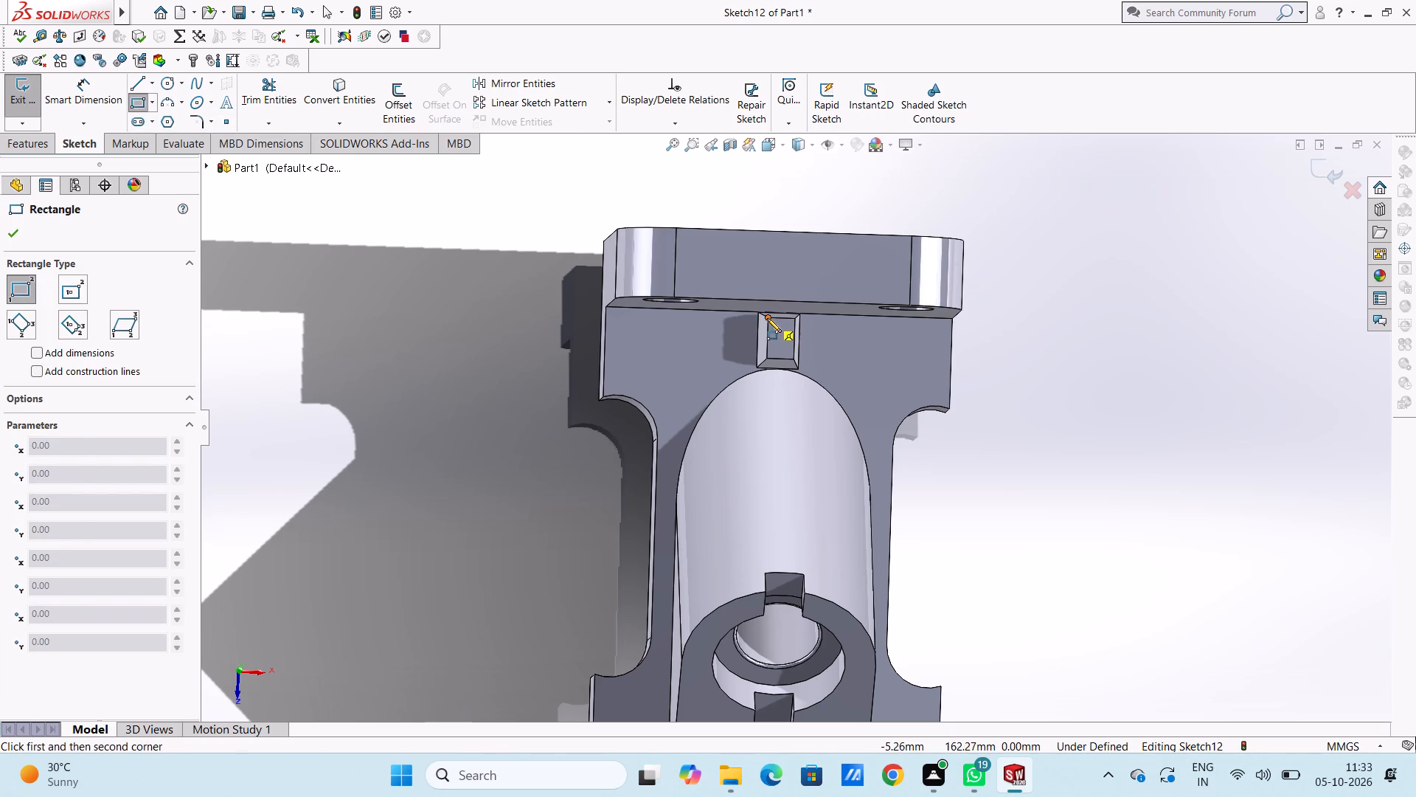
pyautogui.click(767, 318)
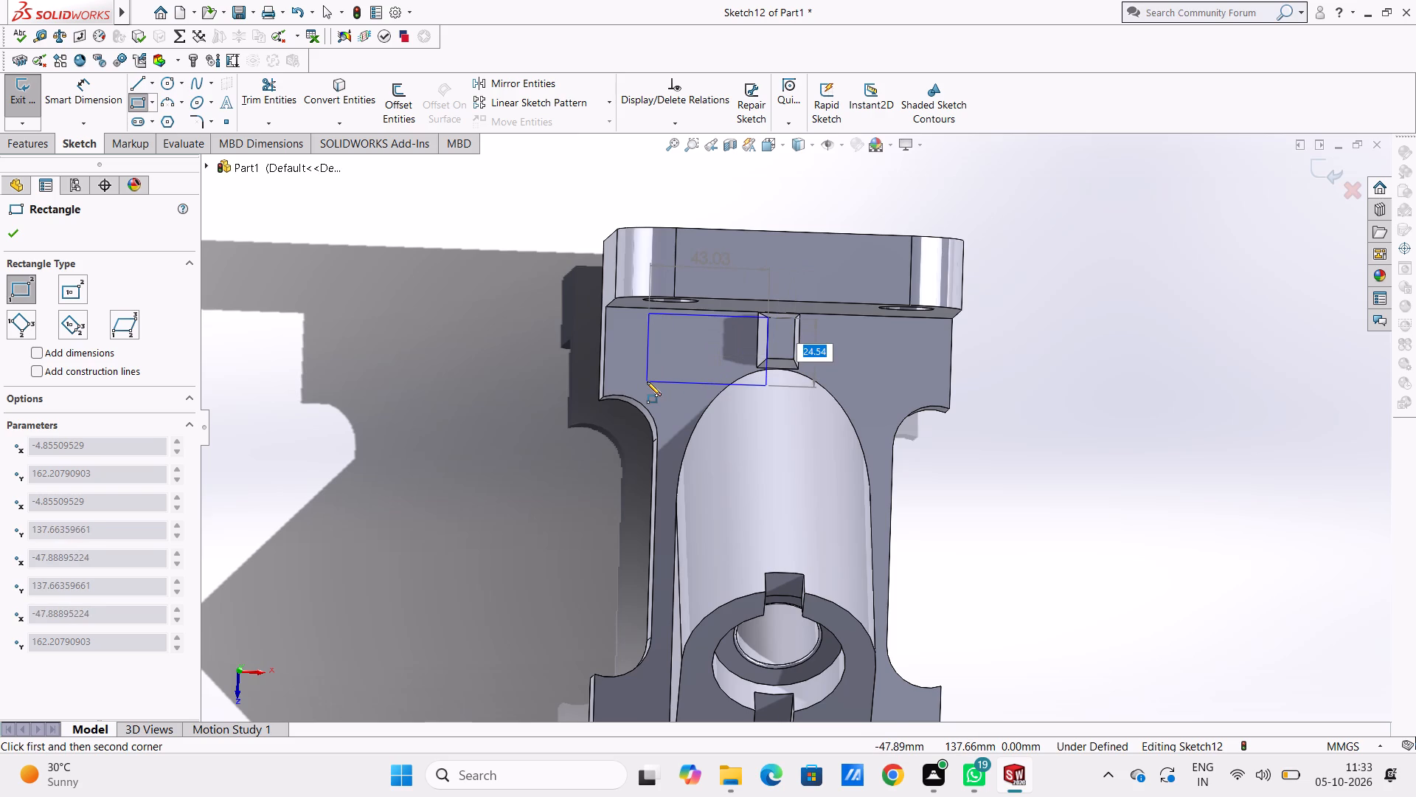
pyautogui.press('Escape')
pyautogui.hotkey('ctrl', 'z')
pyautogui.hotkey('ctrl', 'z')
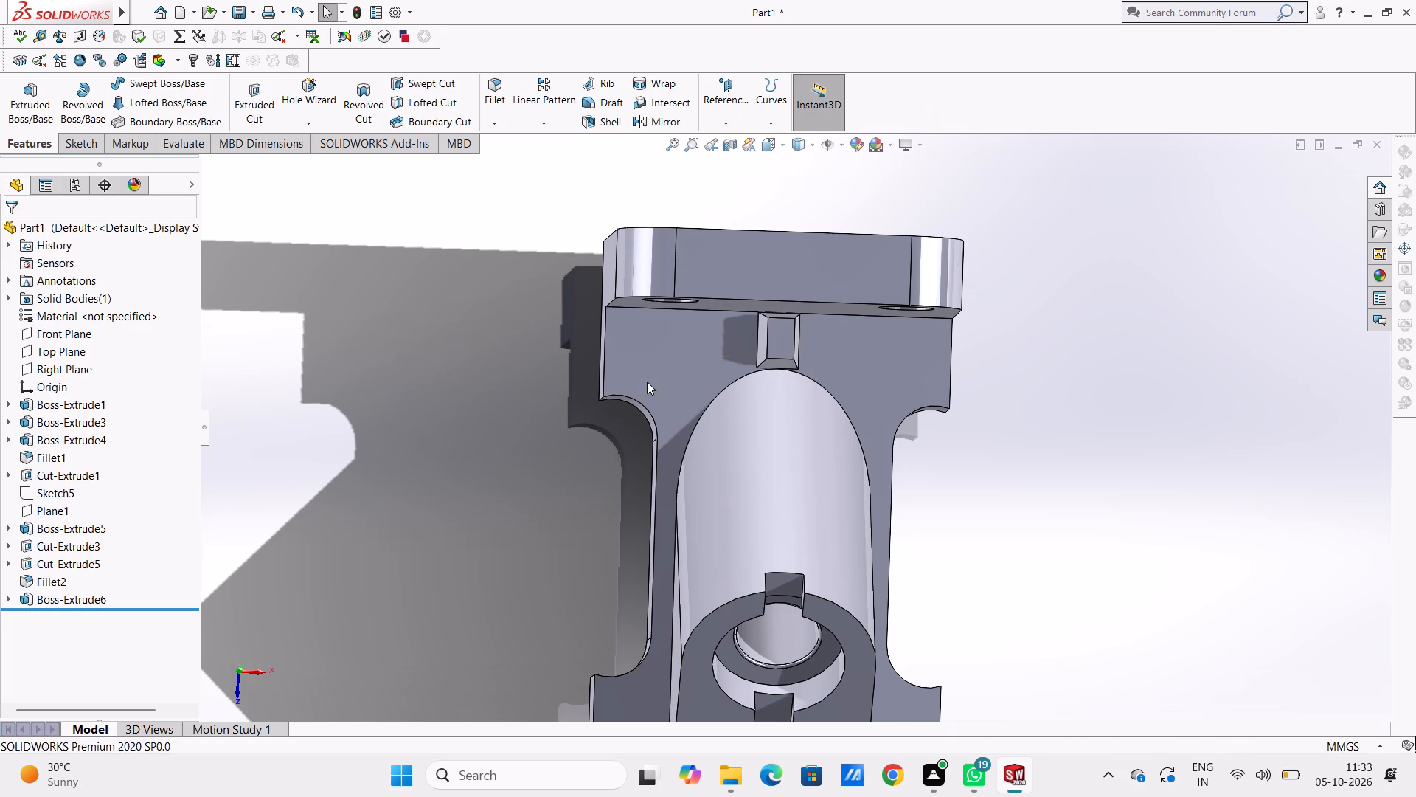
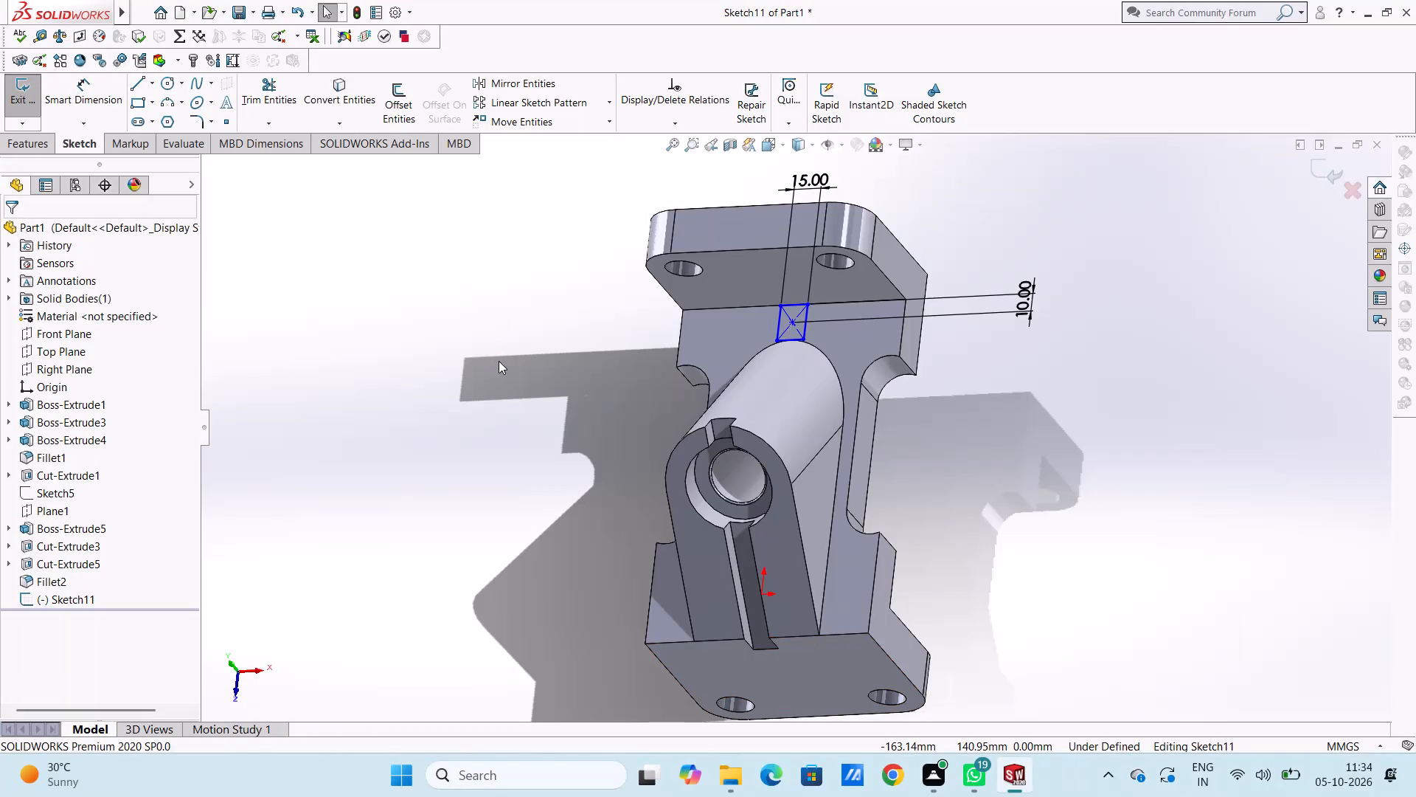
# Undo the rib sketch edits step by step, including its dimensions and centre rectangle, until the sketch holds no geometry.
pyautogui.hotkey('ctrl', 'z')
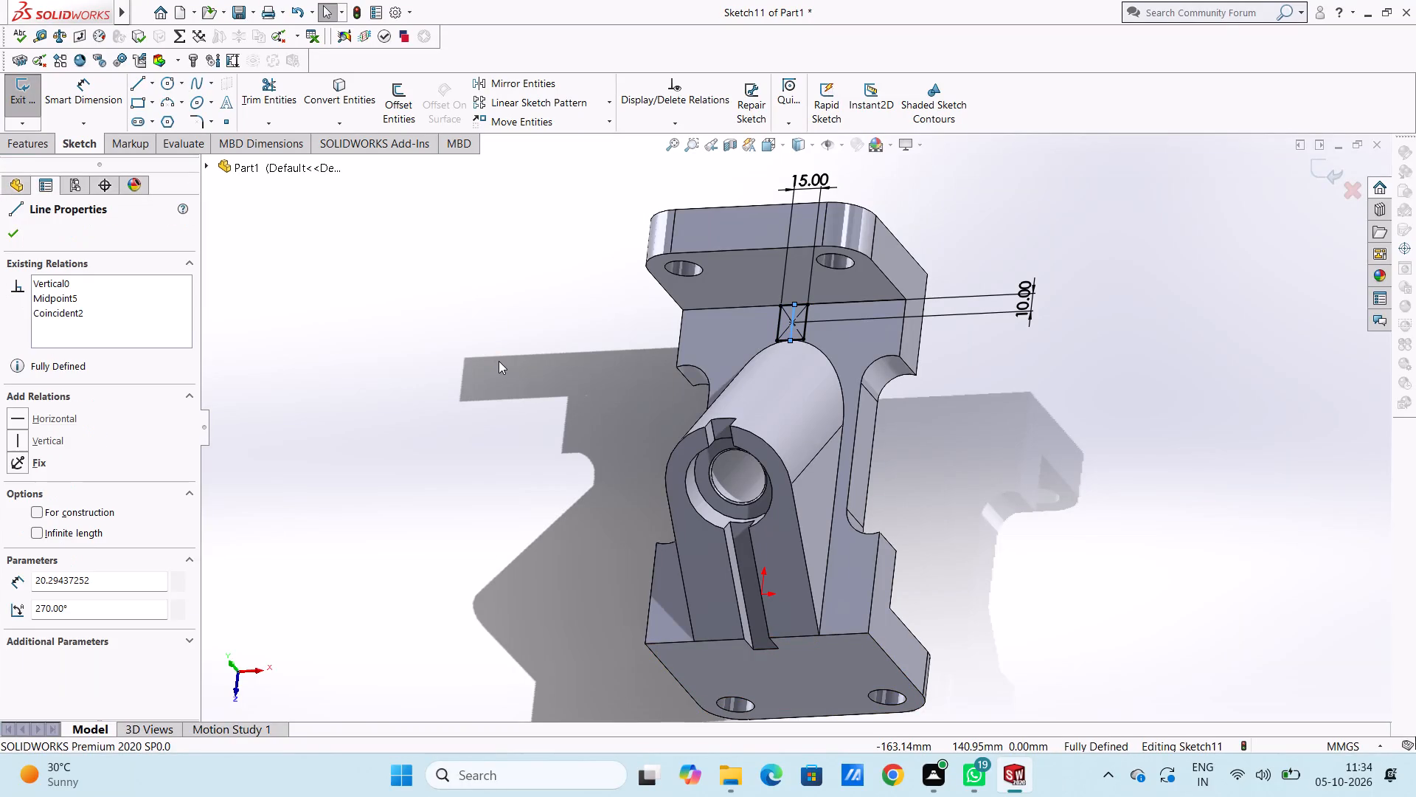
pyautogui.hotkey('ctrl', 'z')
pyautogui.hotkey('ctrl', 'z')
pyautogui.hotkey('ctrl', 'z')
pyautogui.hotkey('ctrl', 'z')
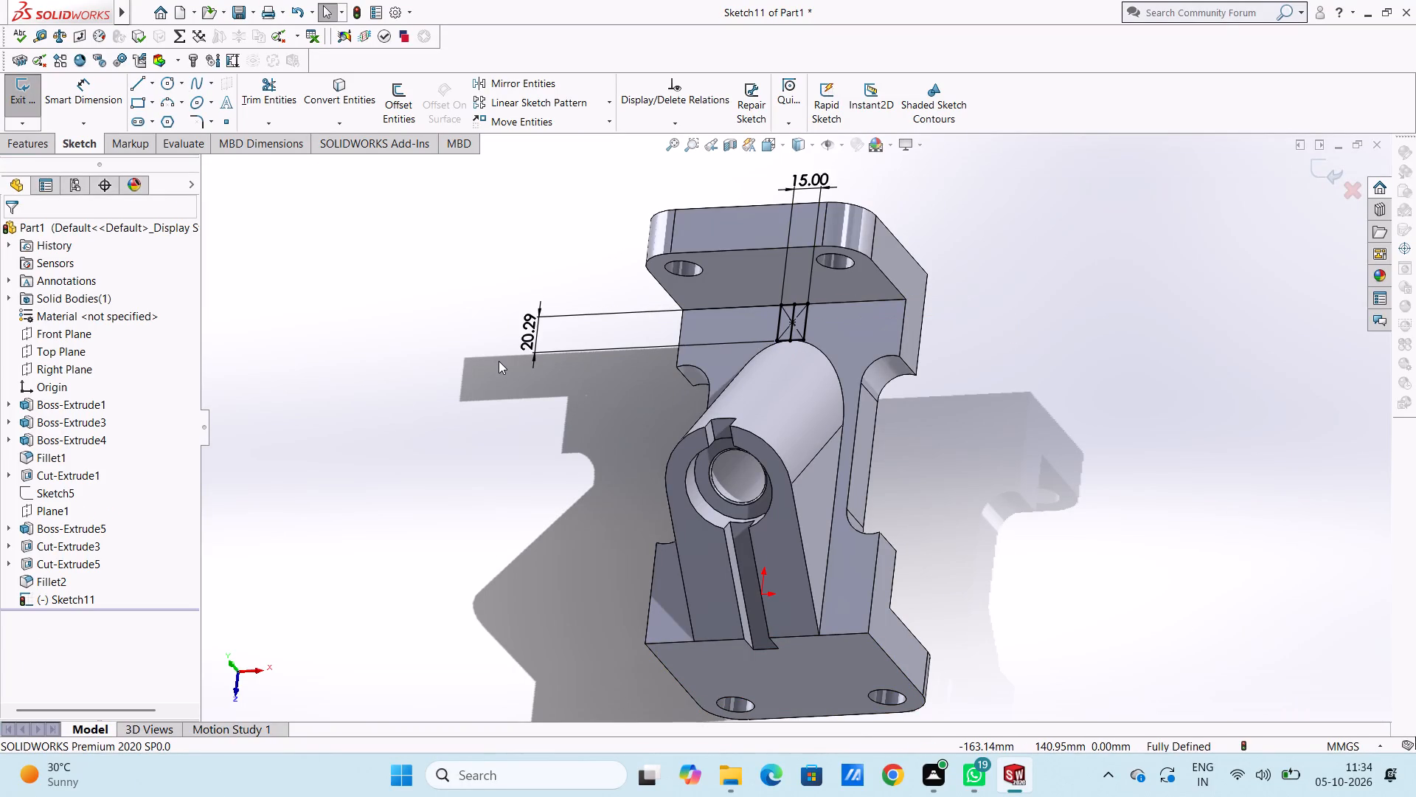
pyautogui.hotkey('ctrl', 'z')
pyautogui.hotkey('ctrl', 'z')
pyautogui.hotkey('ctrl', 'z')
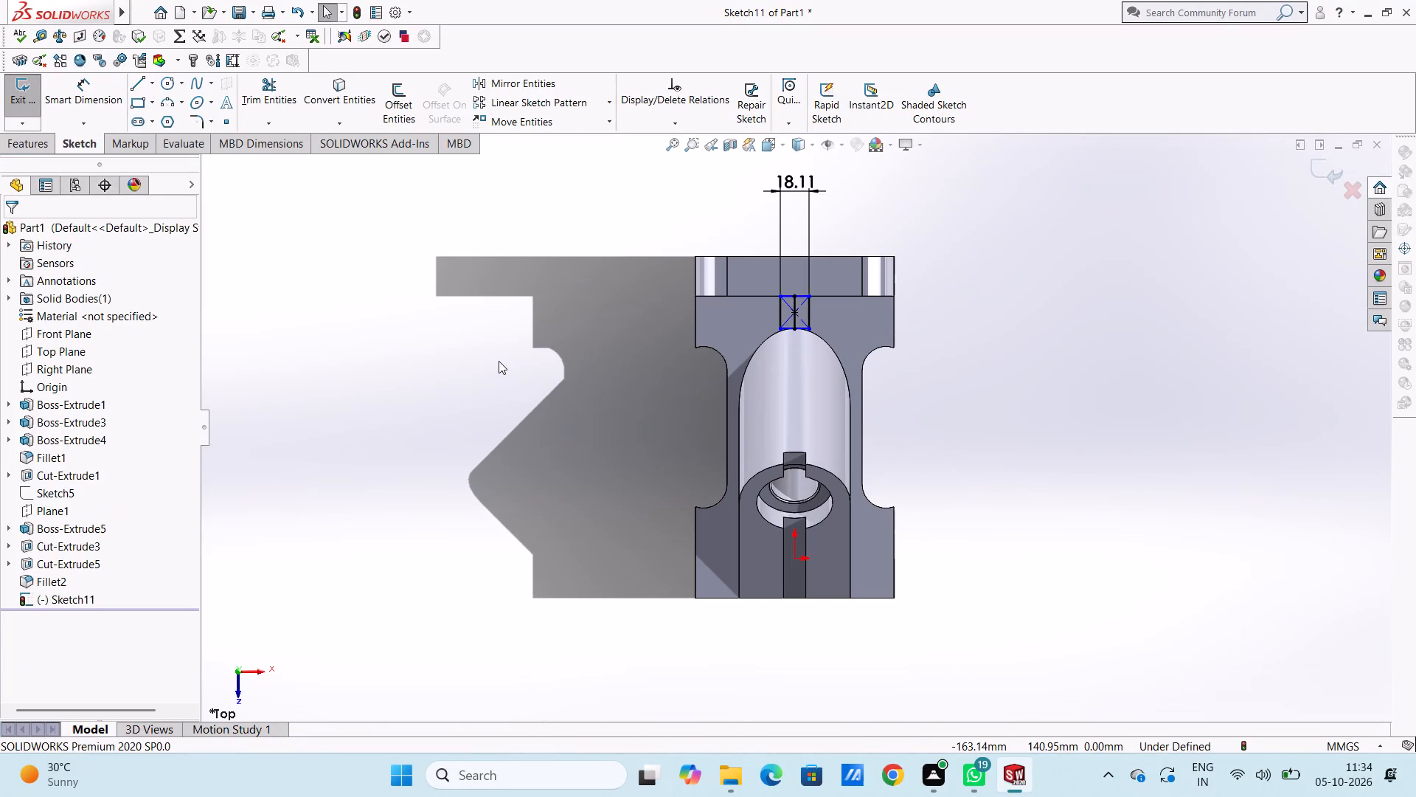
pyautogui.hotkey('ctrl', 'z')
pyautogui.hotkey('ctrl', 'z')
pyautogui.hotkey('ctrl', 'z')
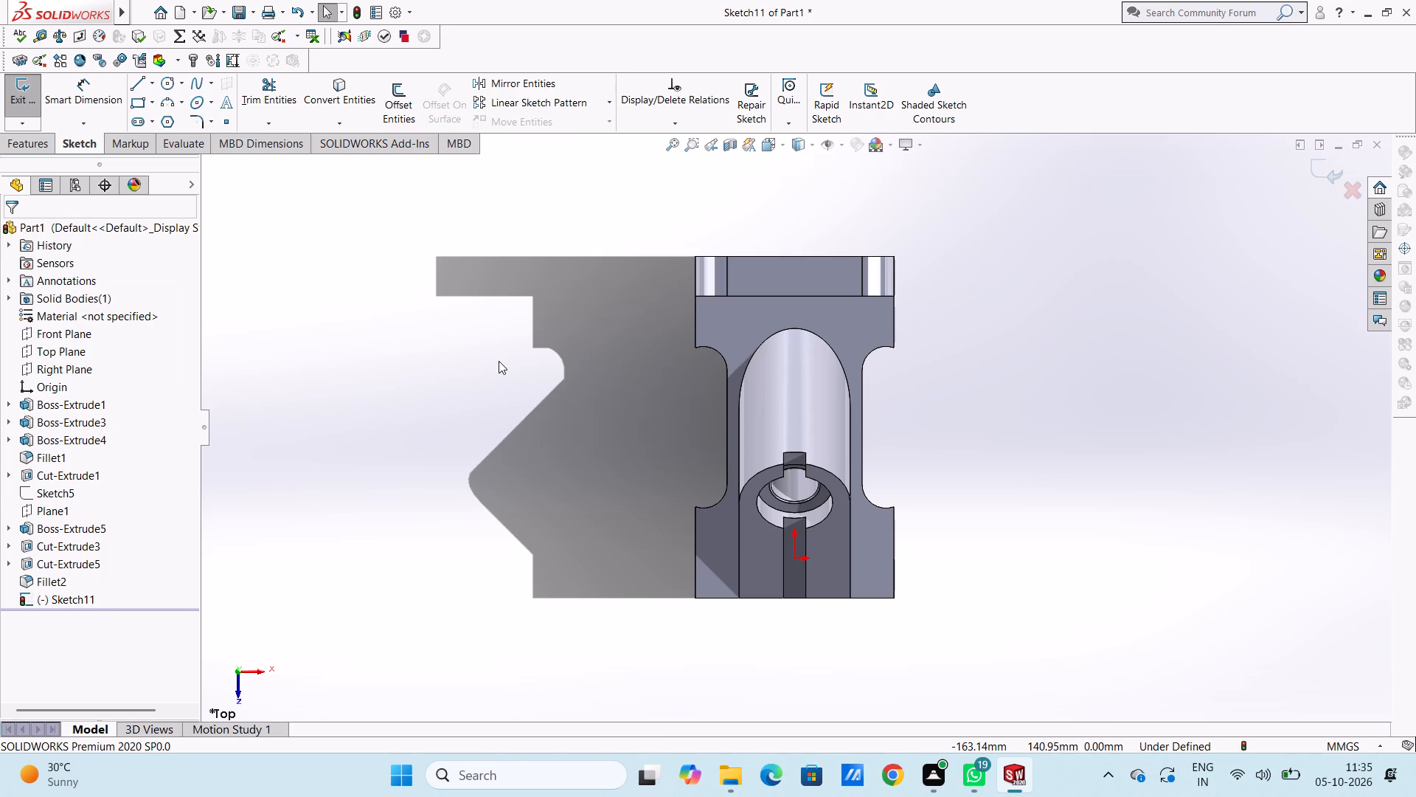
# Undo the creation of the empty rib sketch on the middle plate's upper face.
pyautogui.scroll(-3, 863, 280)
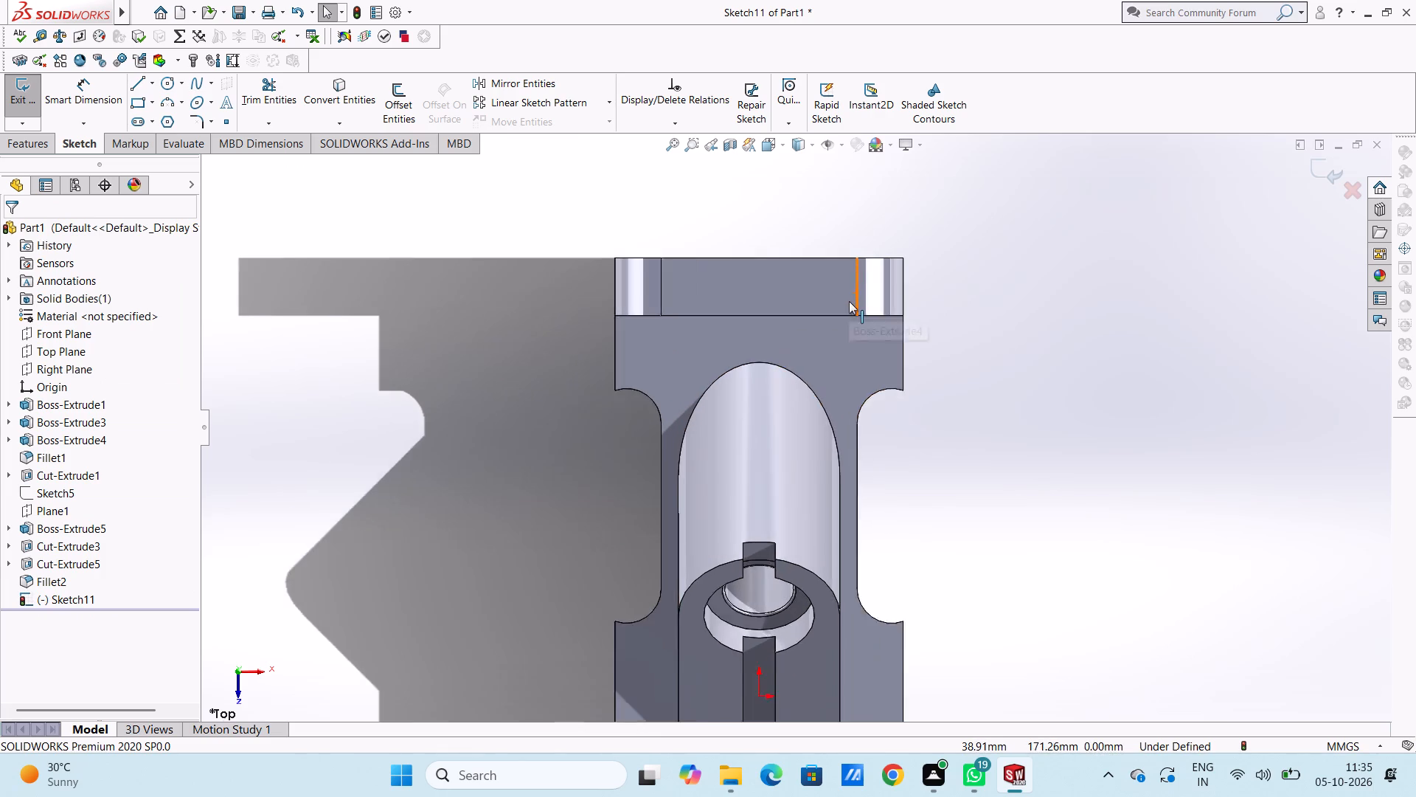
pyautogui.click(672, 356)
pyautogui.click(413, 363)
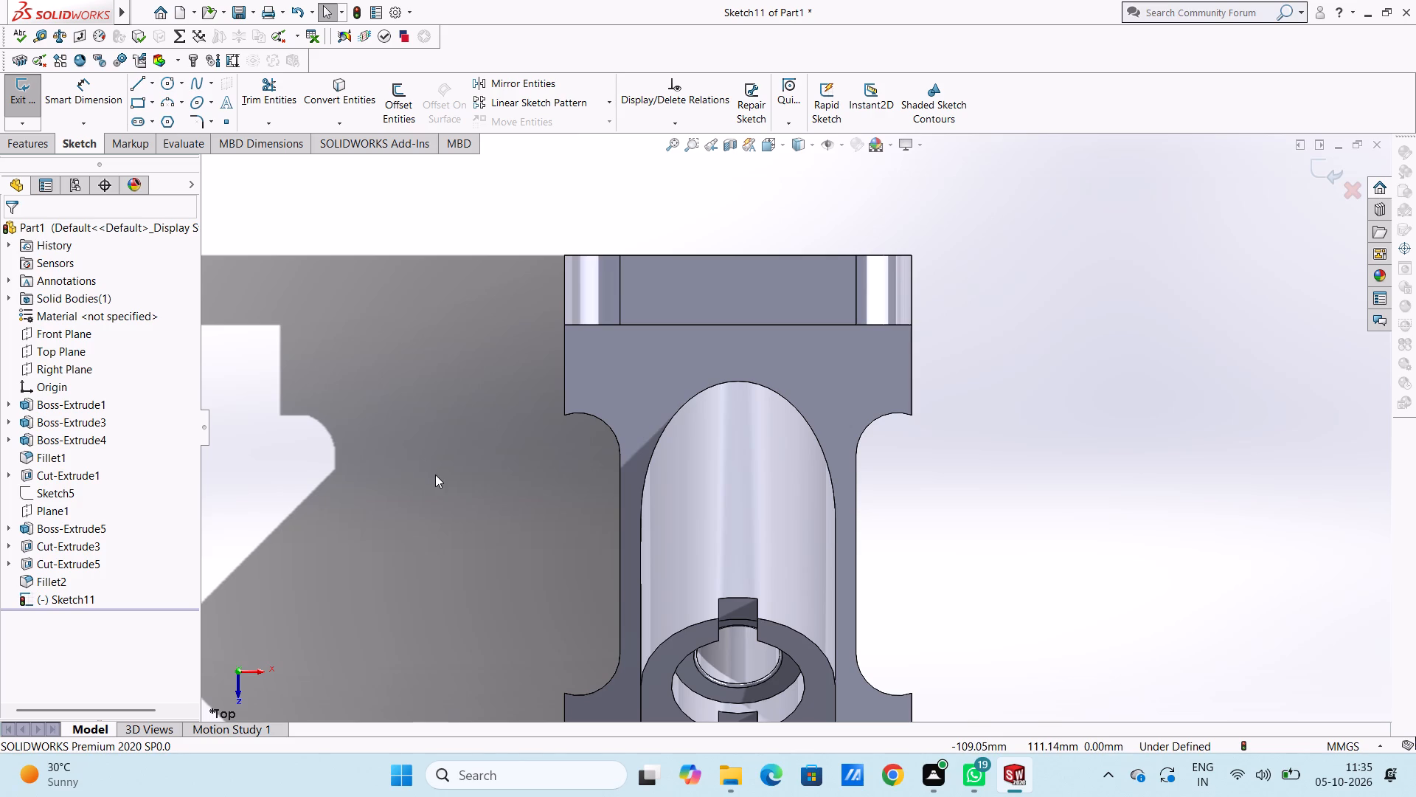
pyautogui.moveTo(436, 508); pyautogui.dragTo(436, 399, button='middle')
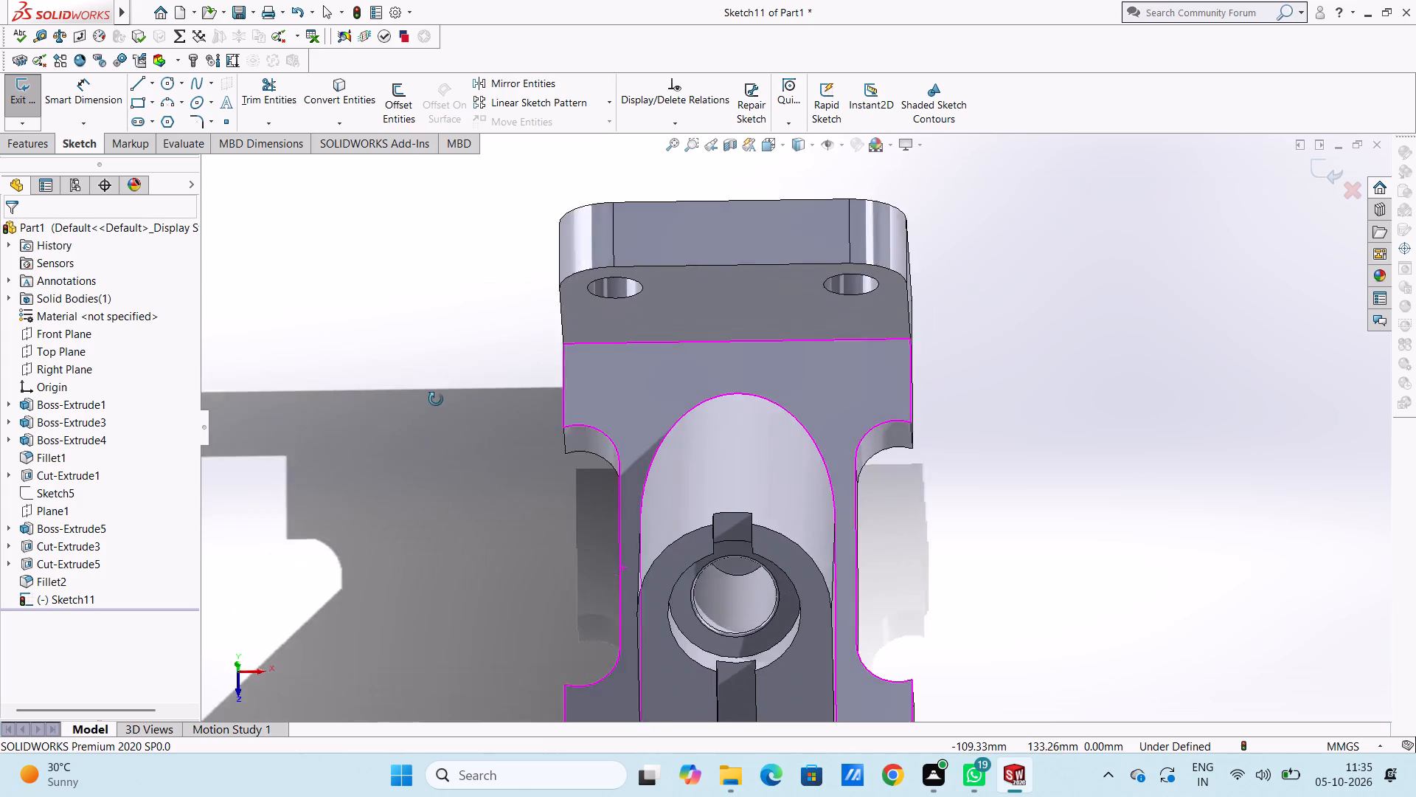
pyautogui.moveTo(436, 399); pyautogui.dragTo(409, 314, button='middle')
pyautogui.moveTo(445, 489); pyautogui.dragTo(378, 447, button='middle')
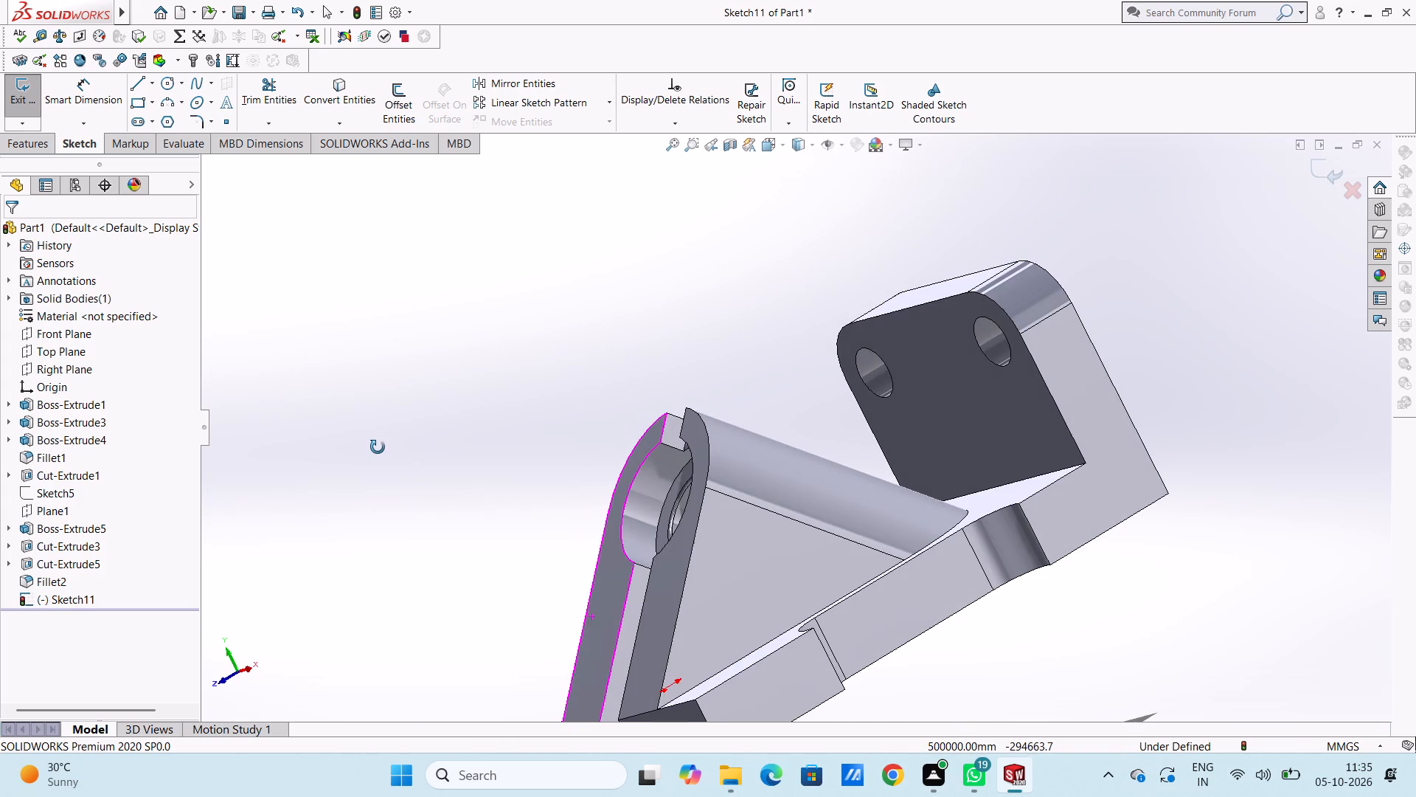
pyautogui.moveTo(378, 447); pyautogui.dragTo(333, 480, button='middle')
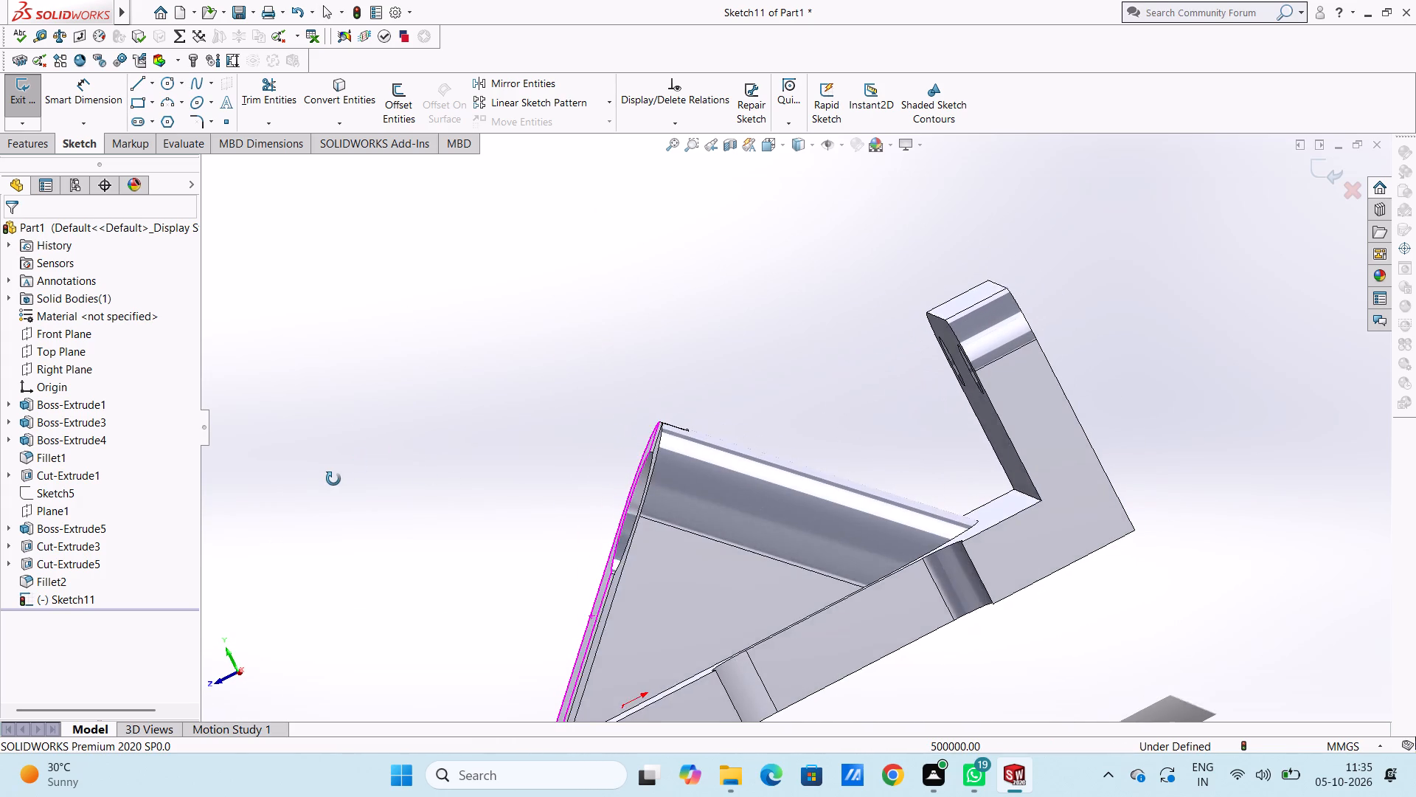
pyautogui.moveTo(333, 480); pyautogui.dragTo(333, 482, button='middle')
pyautogui.moveTo(451, 485); pyautogui.dragTo(477, 481, button='middle')
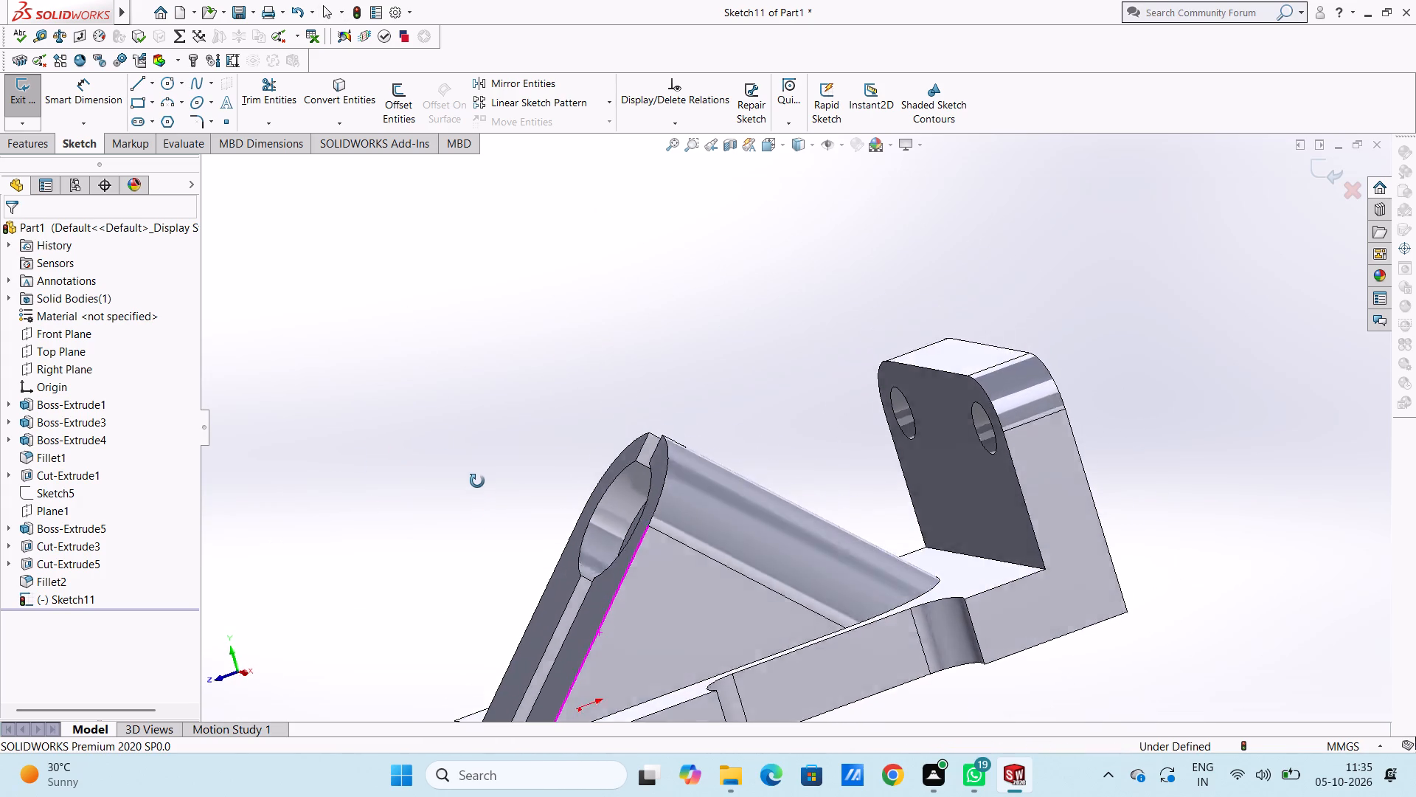
pyautogui.moveTo(477, 481); pyautogui.dragTo(454, 491, button='middle')
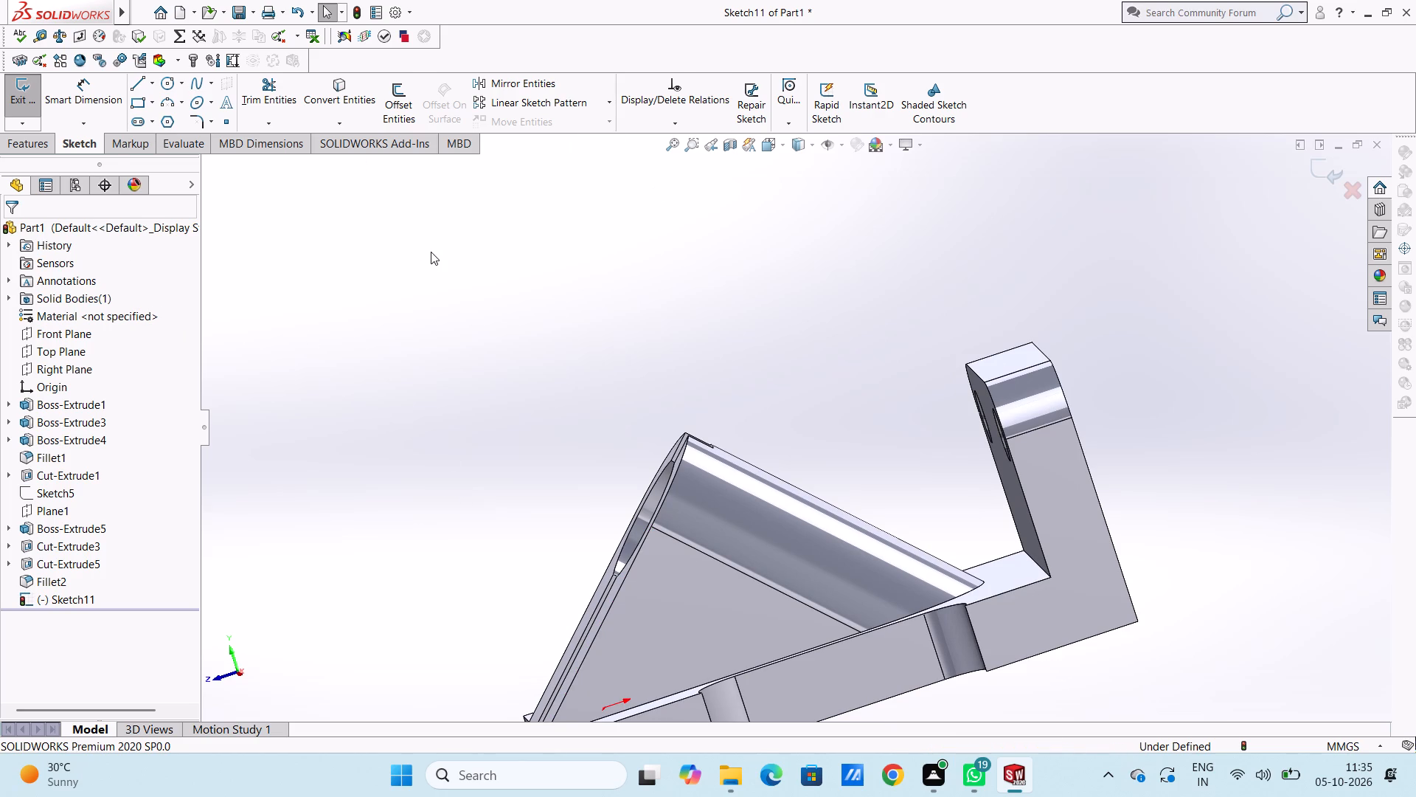
pyautogui.hotkey('ctrl', 'z')
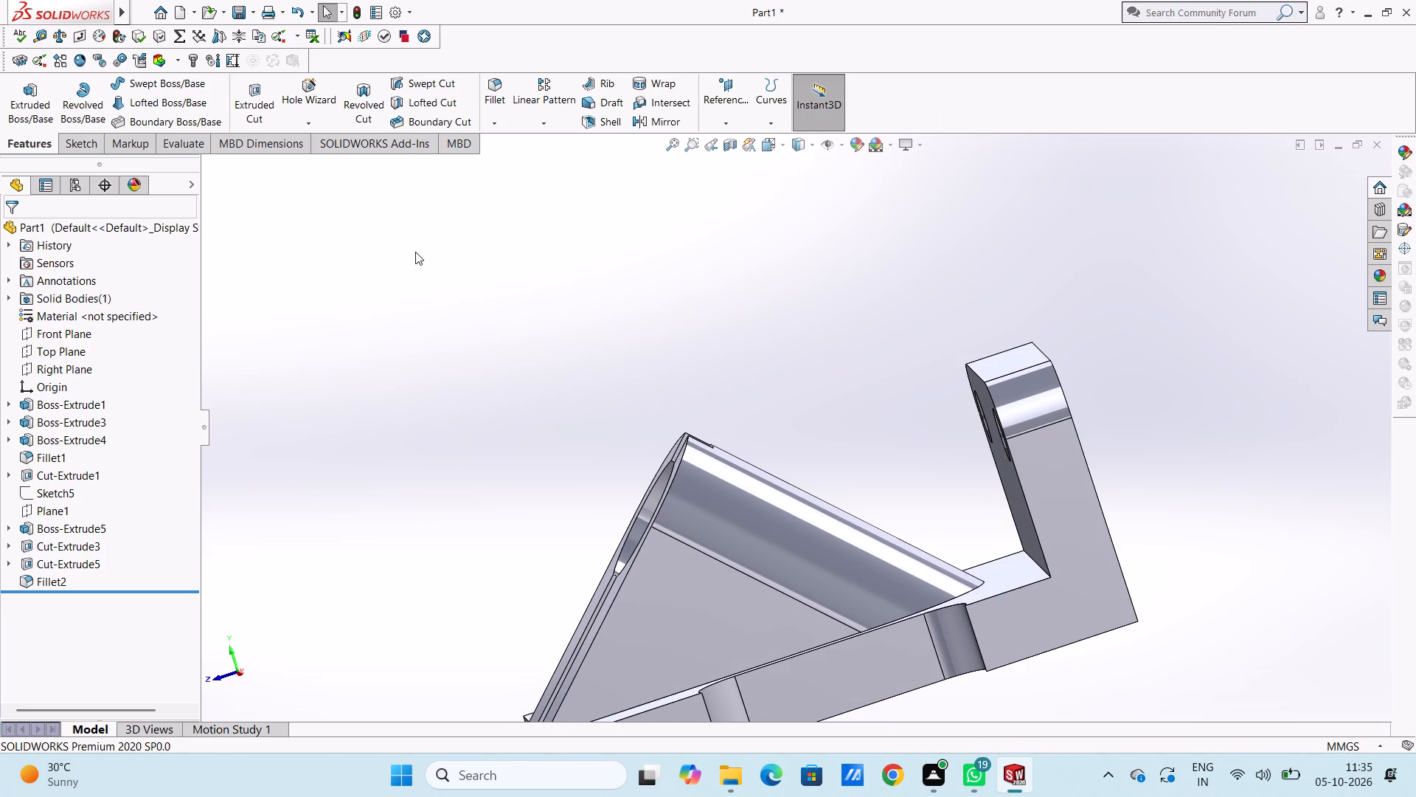
# Start a reference plane parallel to the Top Plane, trying offset distances of 0, 50 and 51 mm.
pyautogui.hotkey('ctrl', '4')
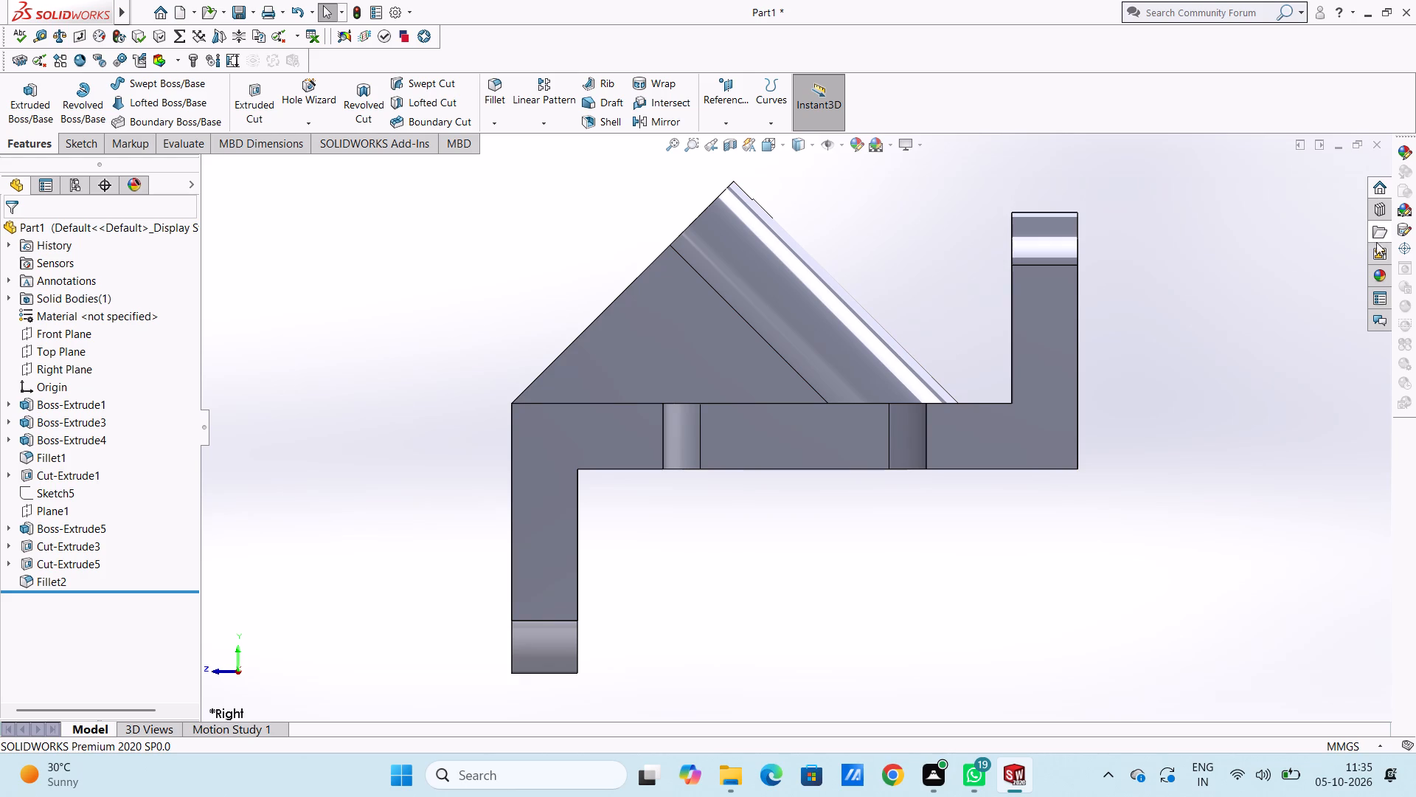
pyautogui.scroll(2, 931, 232)
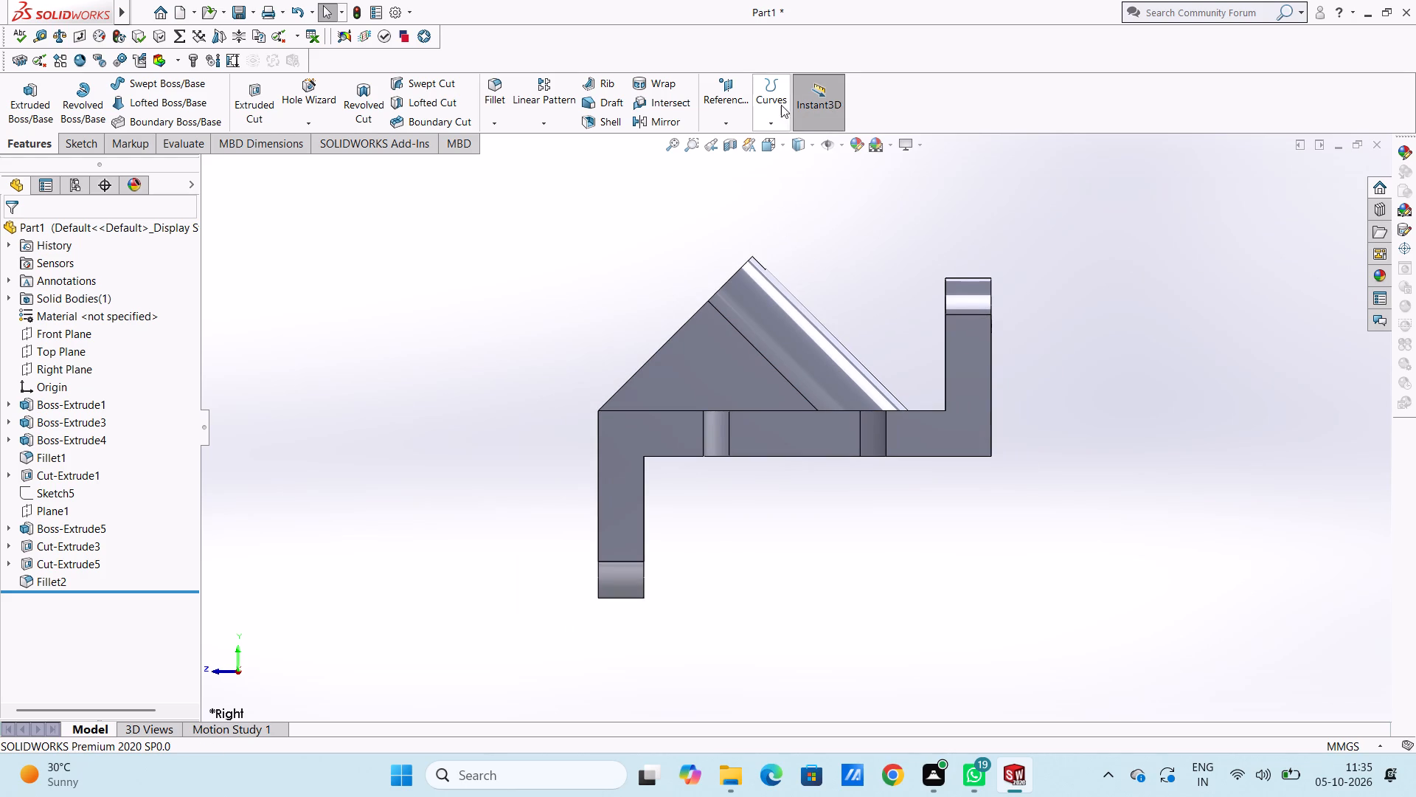
pyautogui.click(734, 91)
pyautogui.click(746, 142)
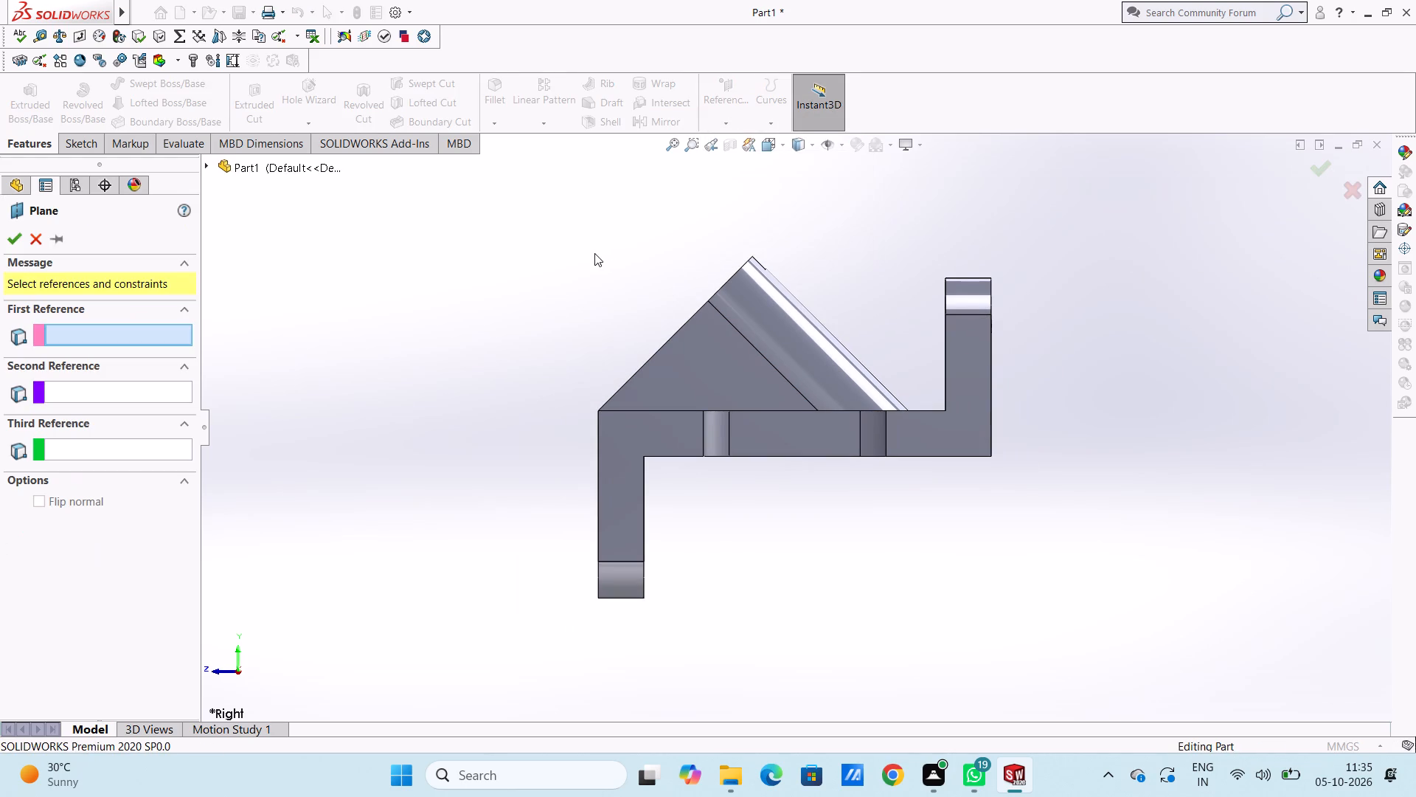
pyautogui.click(259, 173)
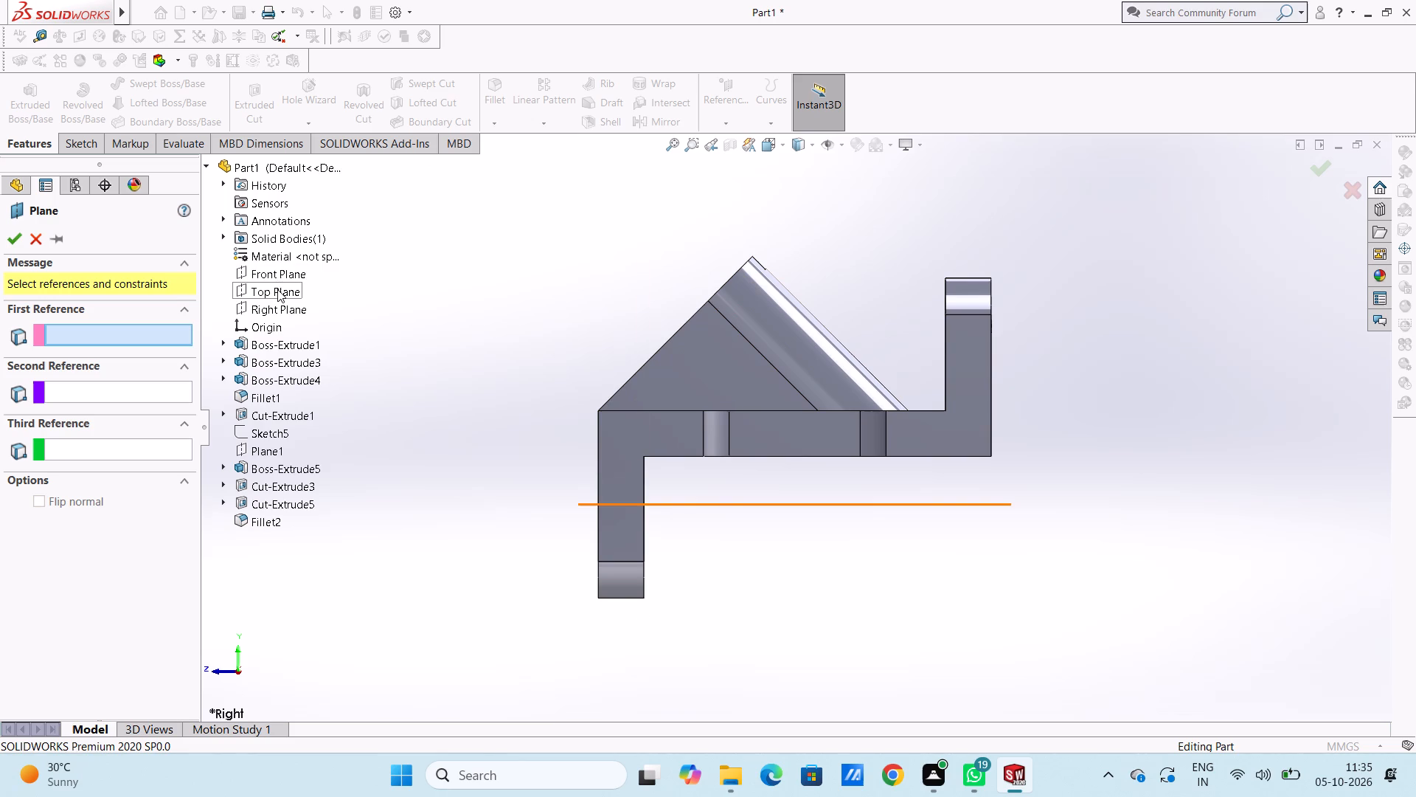
pyautogui.click(277, 289)
pyautogui.doubleClick(109, 468)
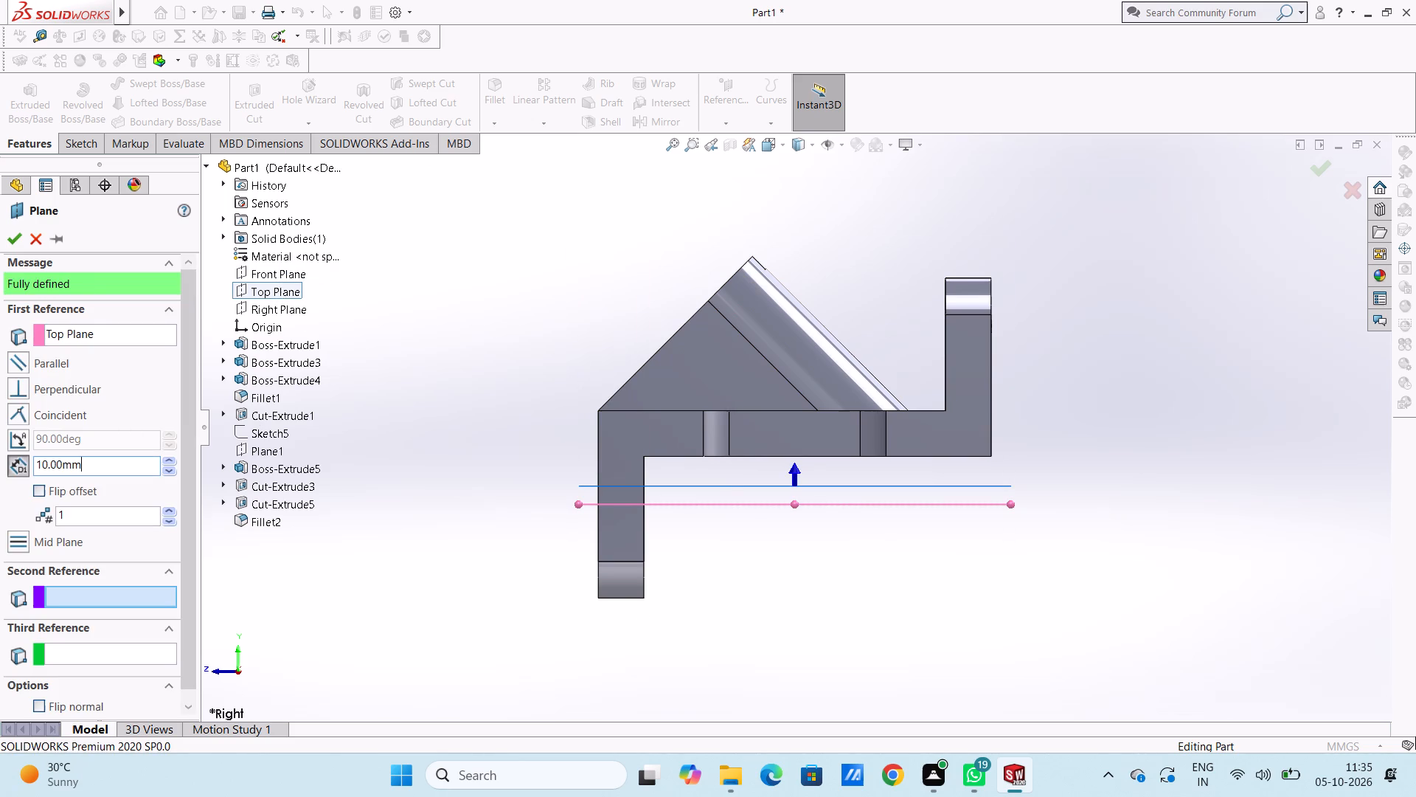
pyautogui.press('0')
pyautogui.press('Return')
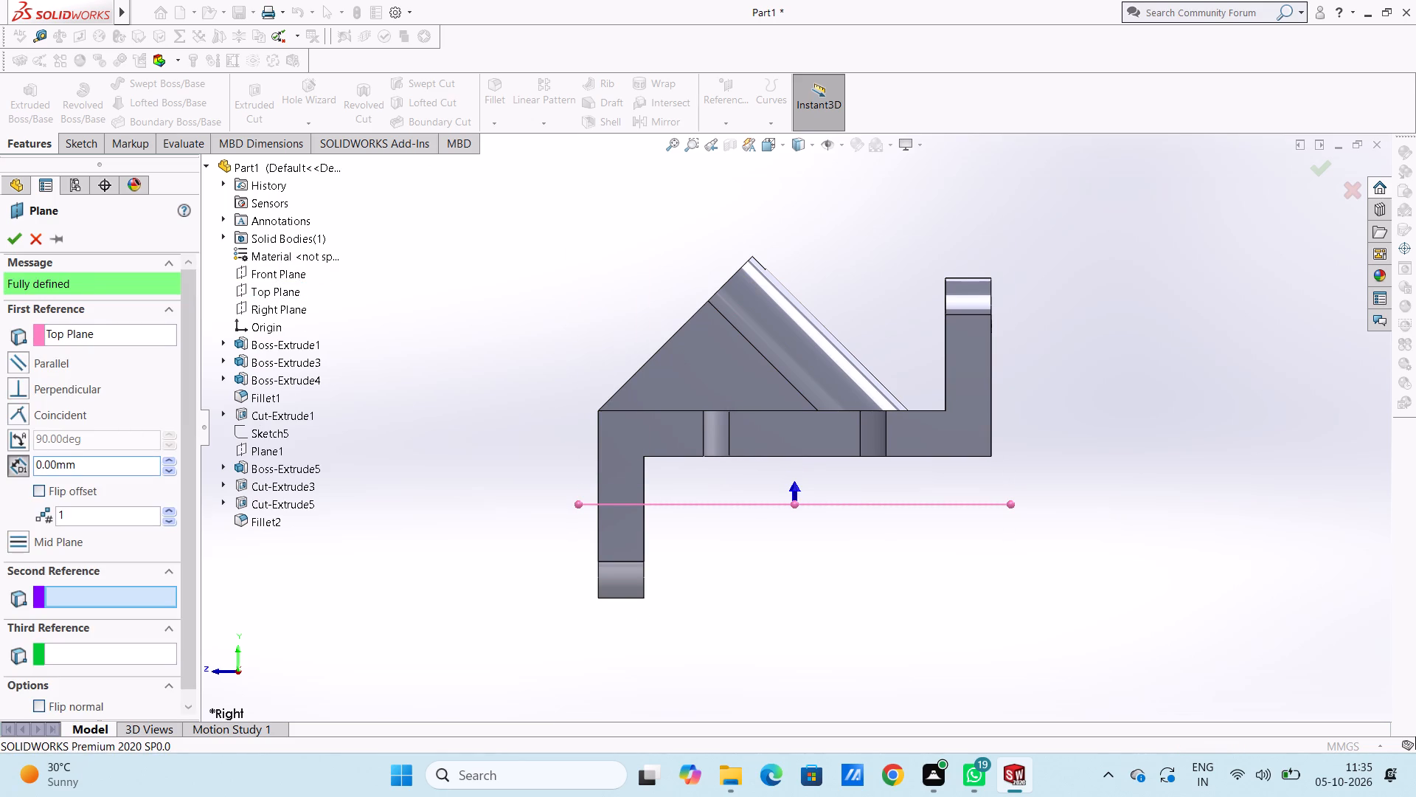
pyautogui.doubleClick(89, 466)
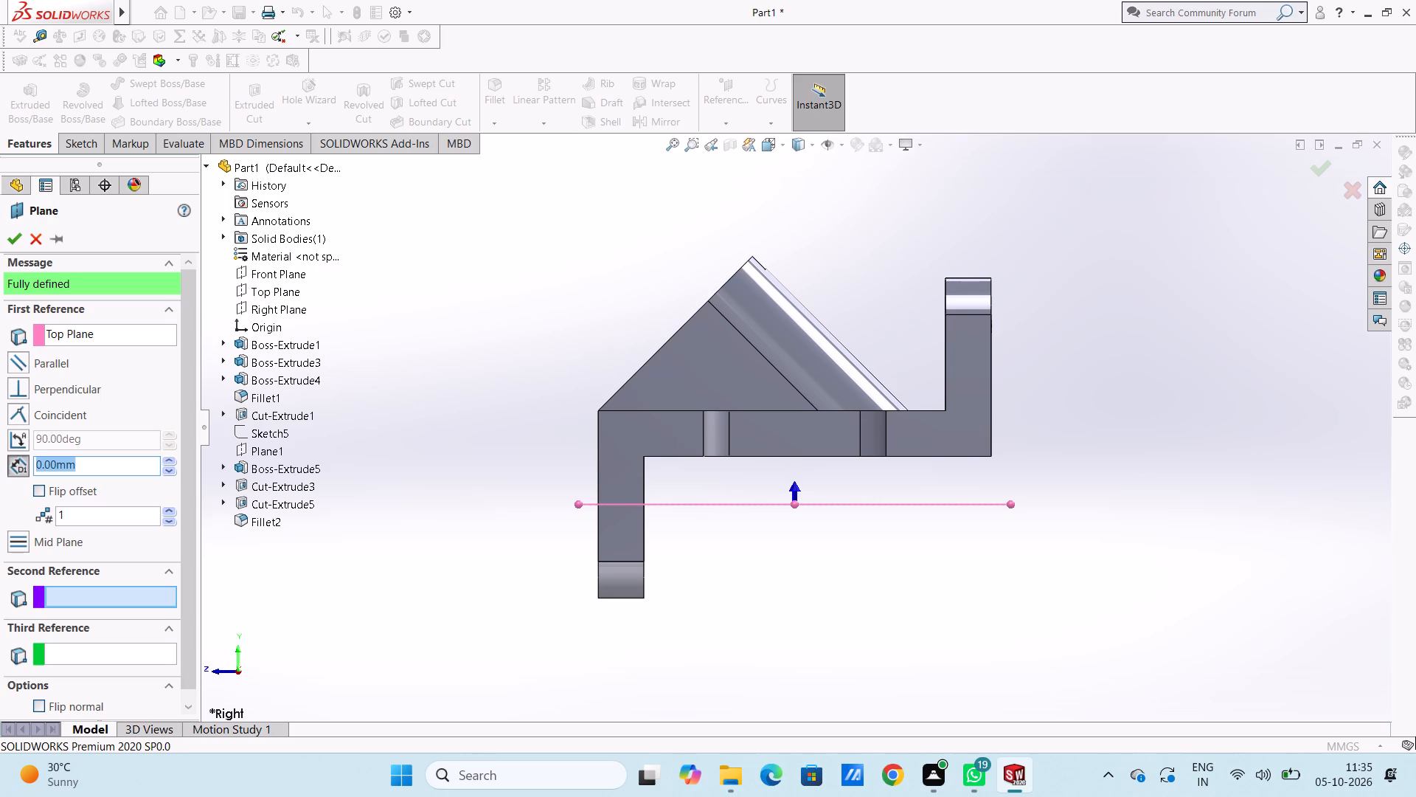
pyautogui.write('50')
pyautogui.press('Return')
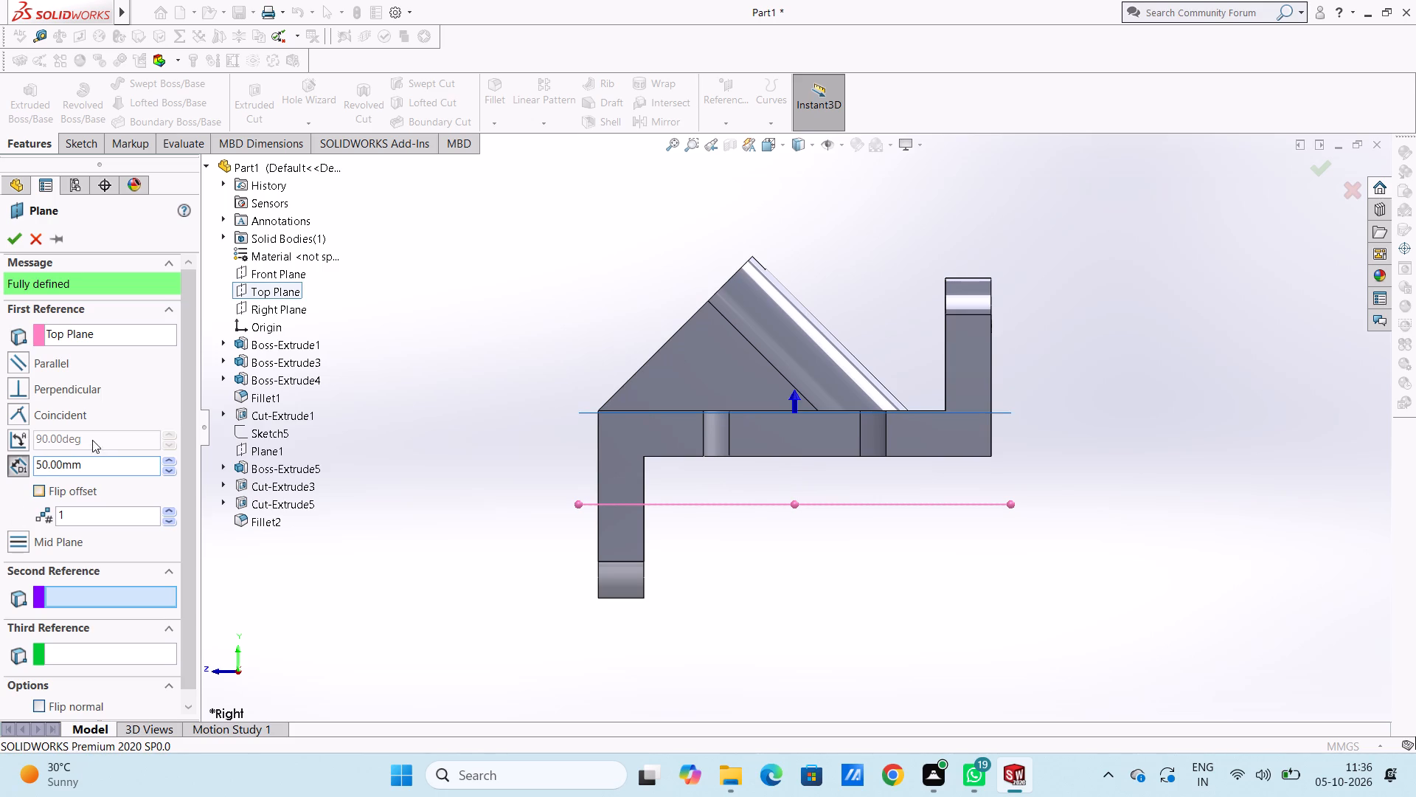
pyautogui.doubleClick(98, 458)
pyautogui.write('51')
pyautogui.press('Return')
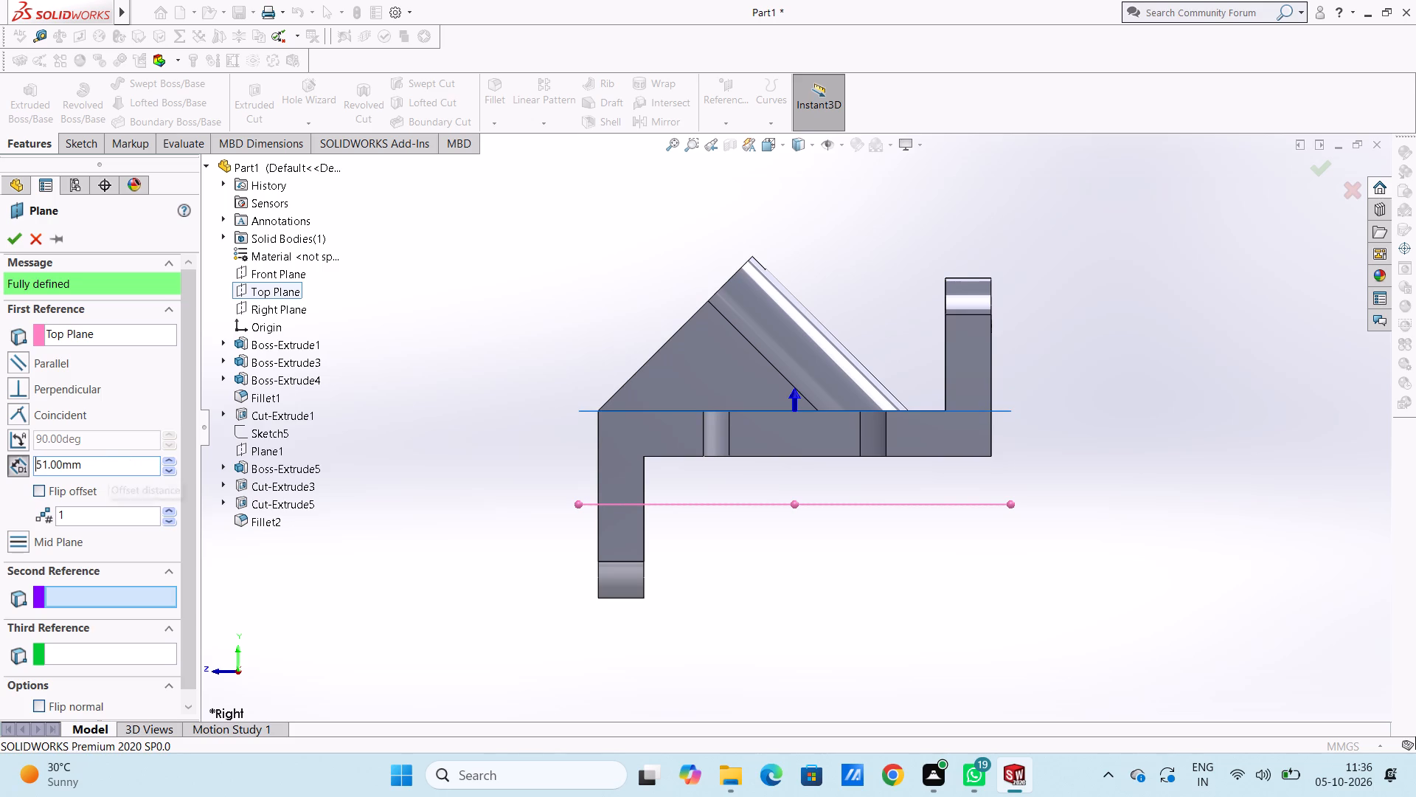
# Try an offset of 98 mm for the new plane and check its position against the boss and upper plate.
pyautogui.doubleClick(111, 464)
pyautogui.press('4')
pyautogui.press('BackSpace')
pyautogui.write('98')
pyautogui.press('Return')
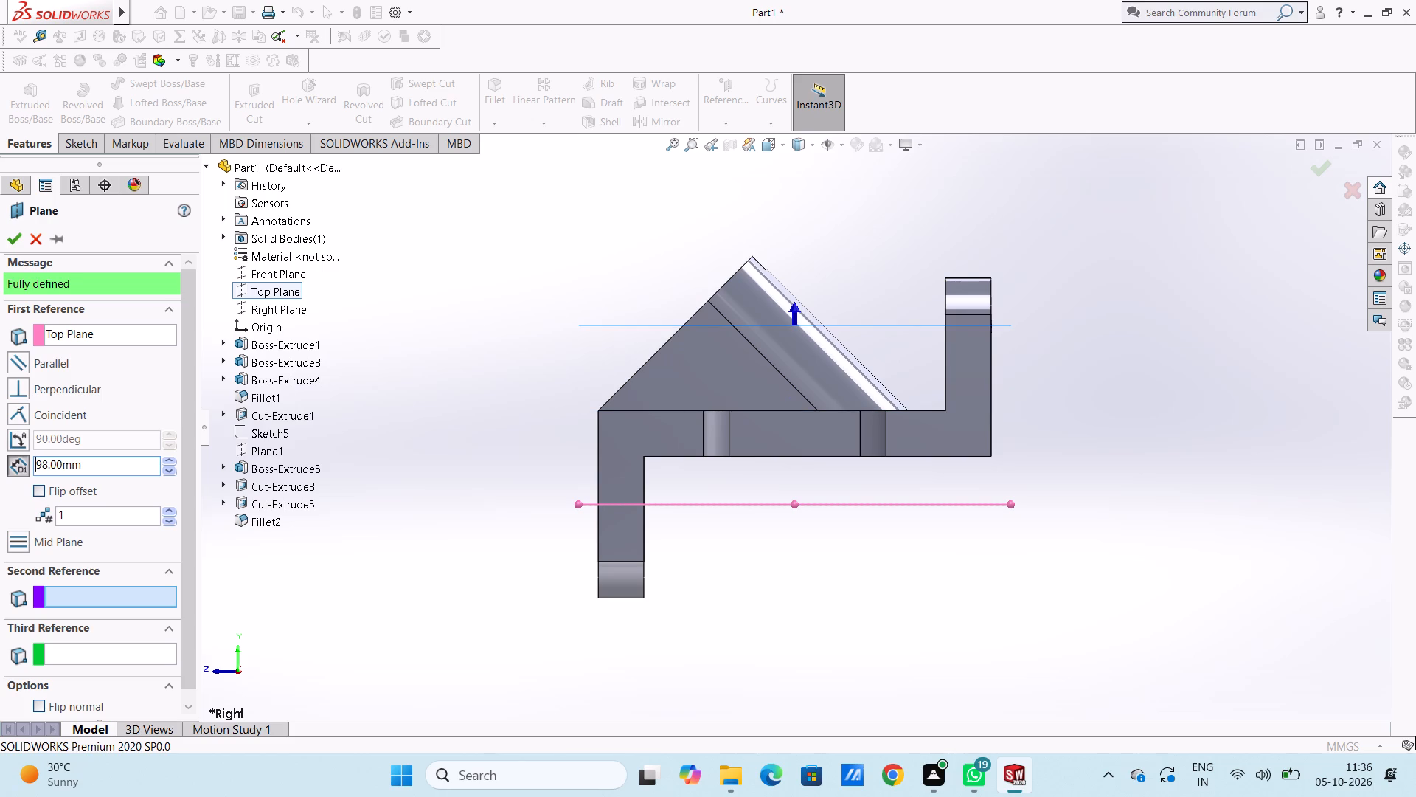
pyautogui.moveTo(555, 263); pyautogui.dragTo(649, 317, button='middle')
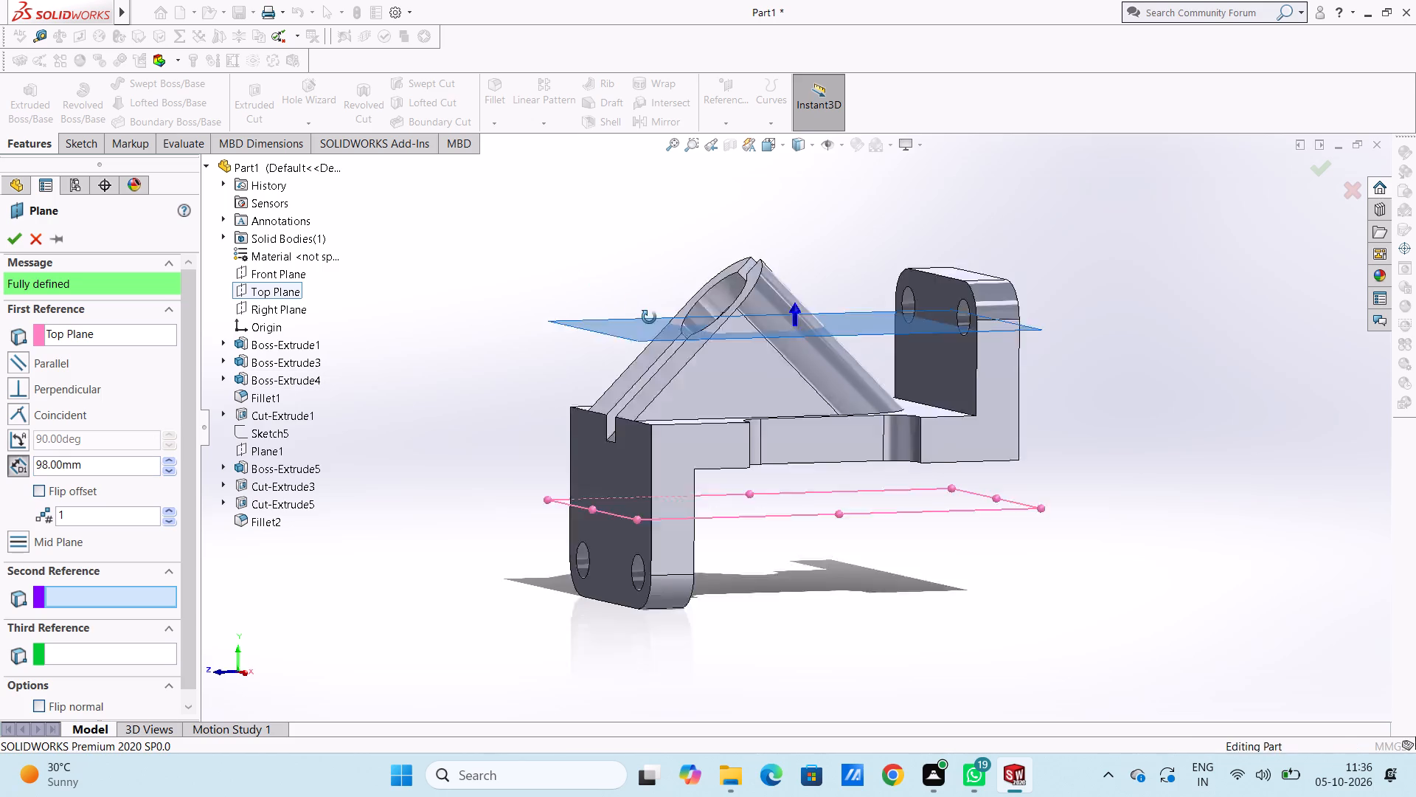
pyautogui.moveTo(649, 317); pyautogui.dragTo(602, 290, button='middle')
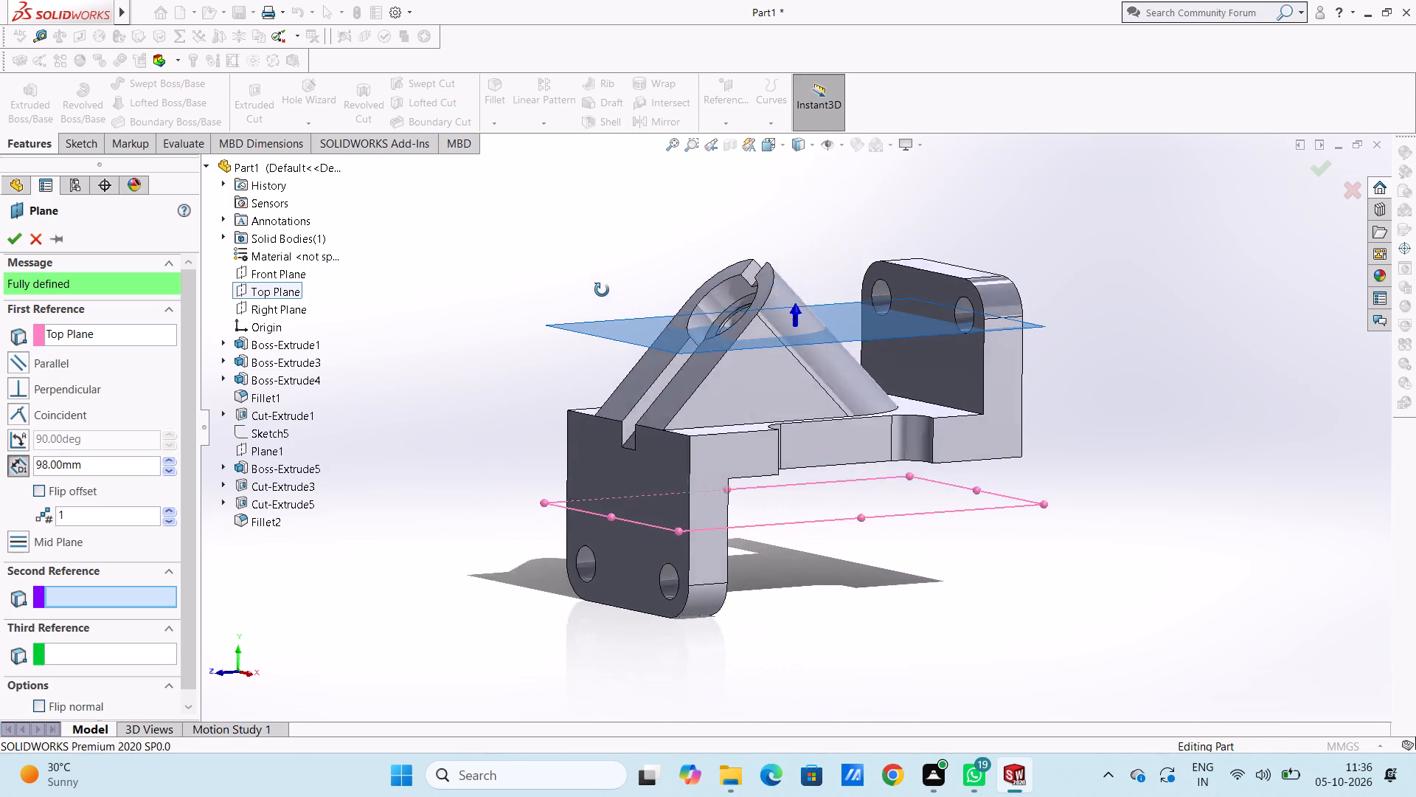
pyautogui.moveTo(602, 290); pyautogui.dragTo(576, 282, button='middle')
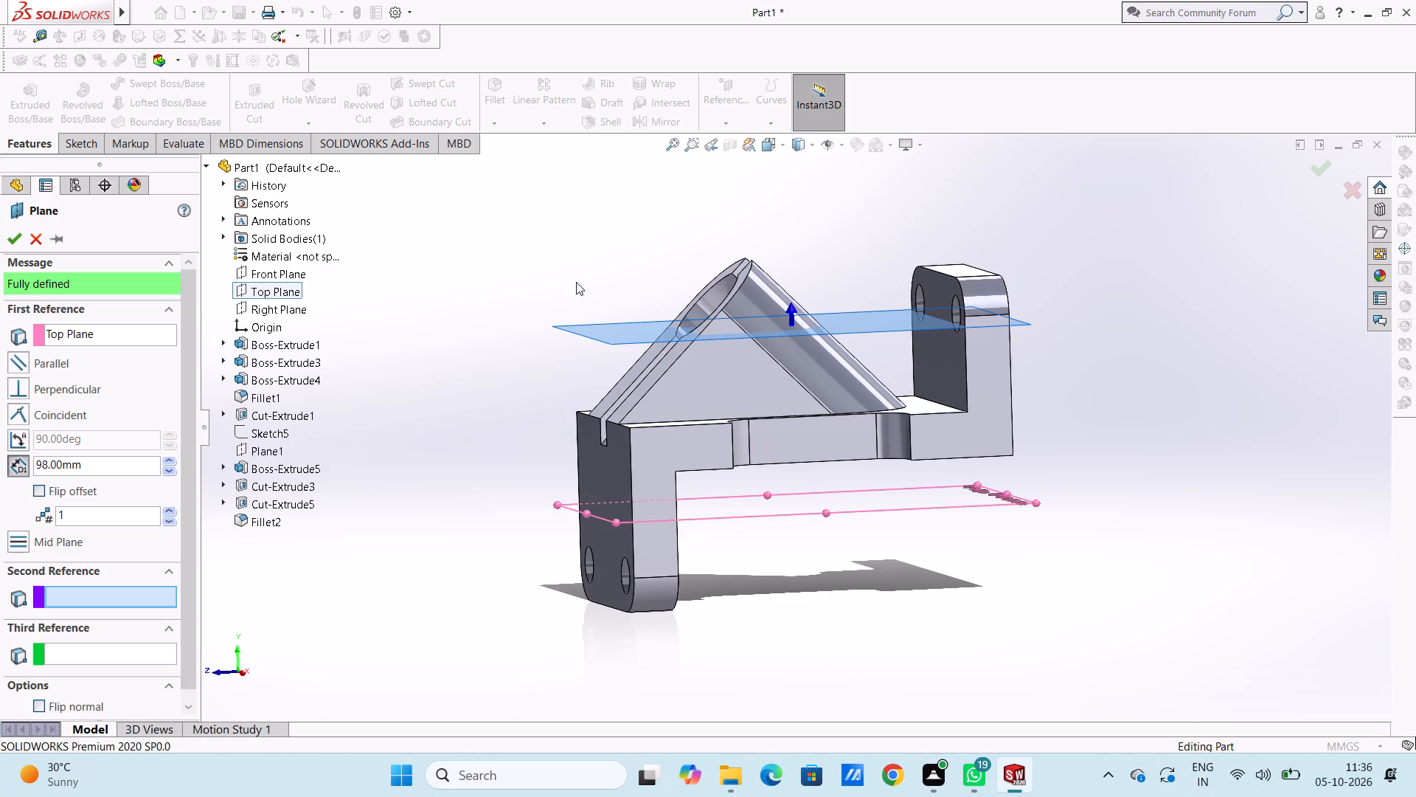
# Set the plane's offset from the Top Plane to 90 mm and create the plane.
pyautogui.doubleClick(105, 462)
pyautogui.write('90')
pyautogui.press('Return')
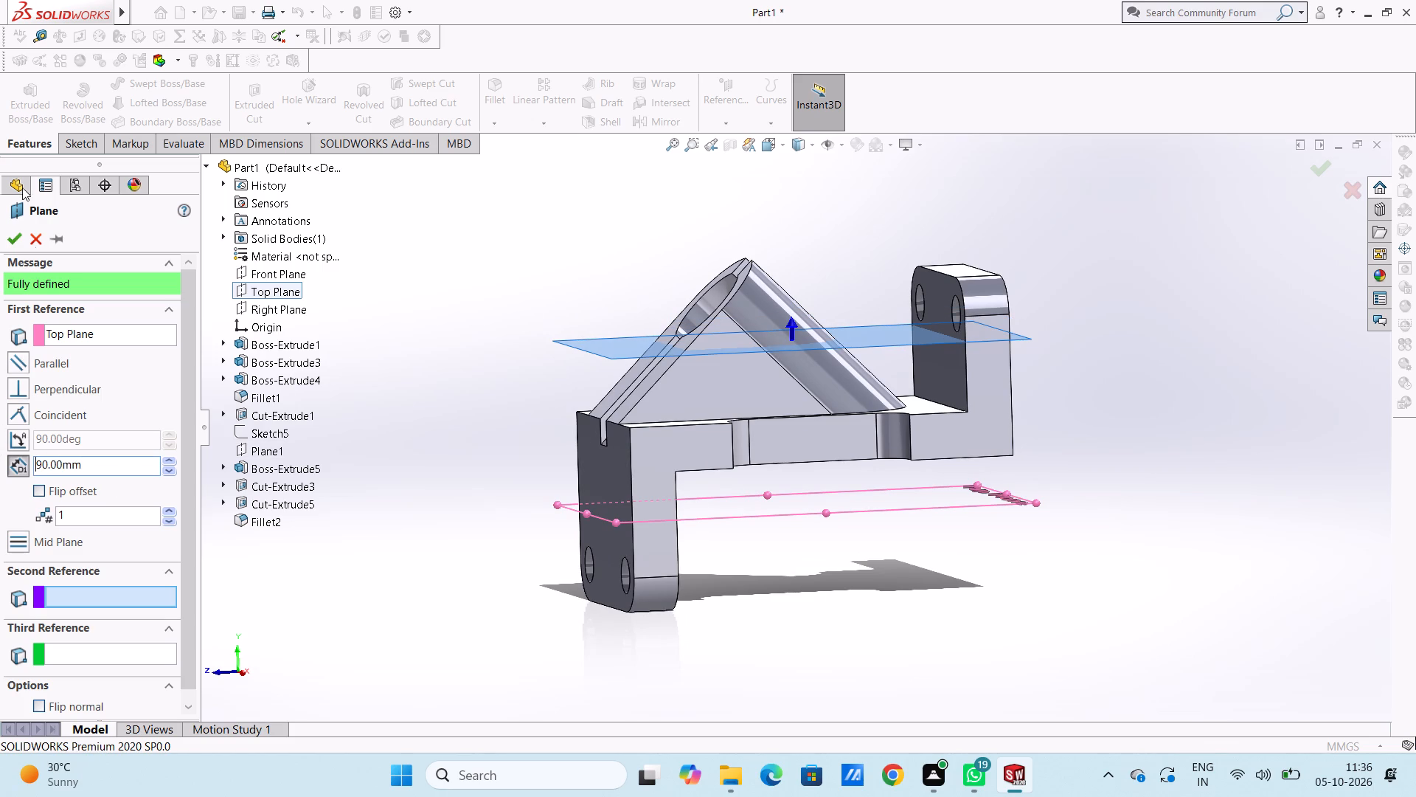
pyautogui.click(17, 240)
pyautogui.click(542, 283)
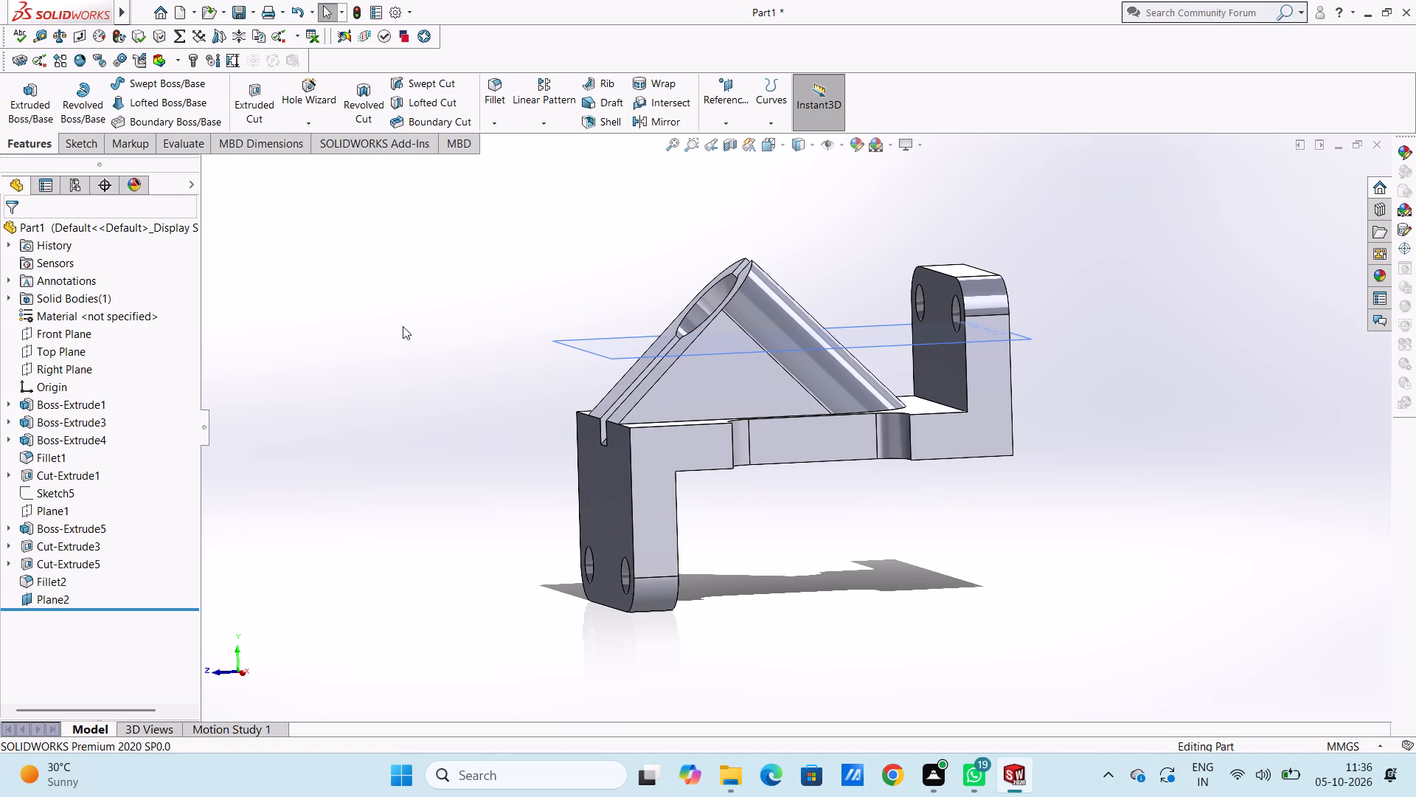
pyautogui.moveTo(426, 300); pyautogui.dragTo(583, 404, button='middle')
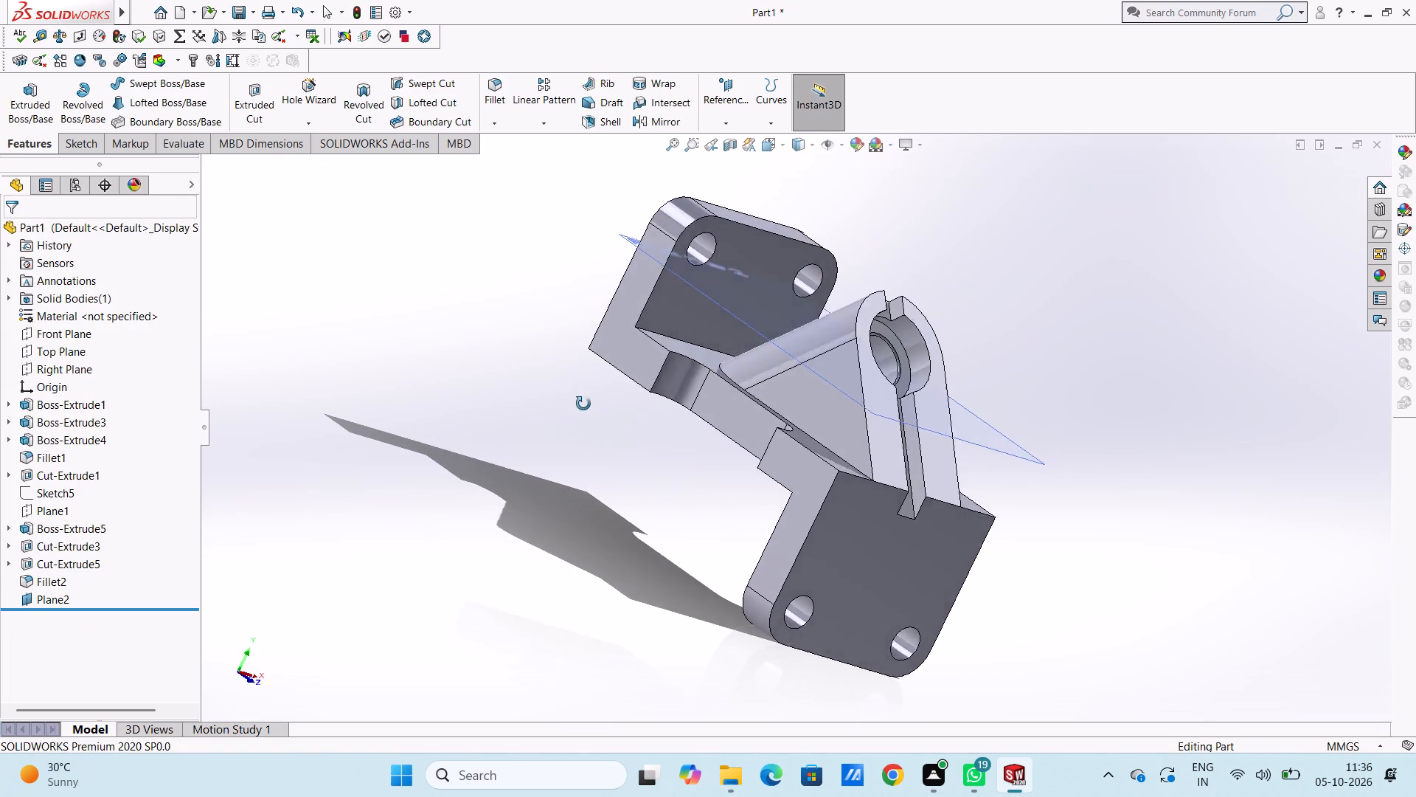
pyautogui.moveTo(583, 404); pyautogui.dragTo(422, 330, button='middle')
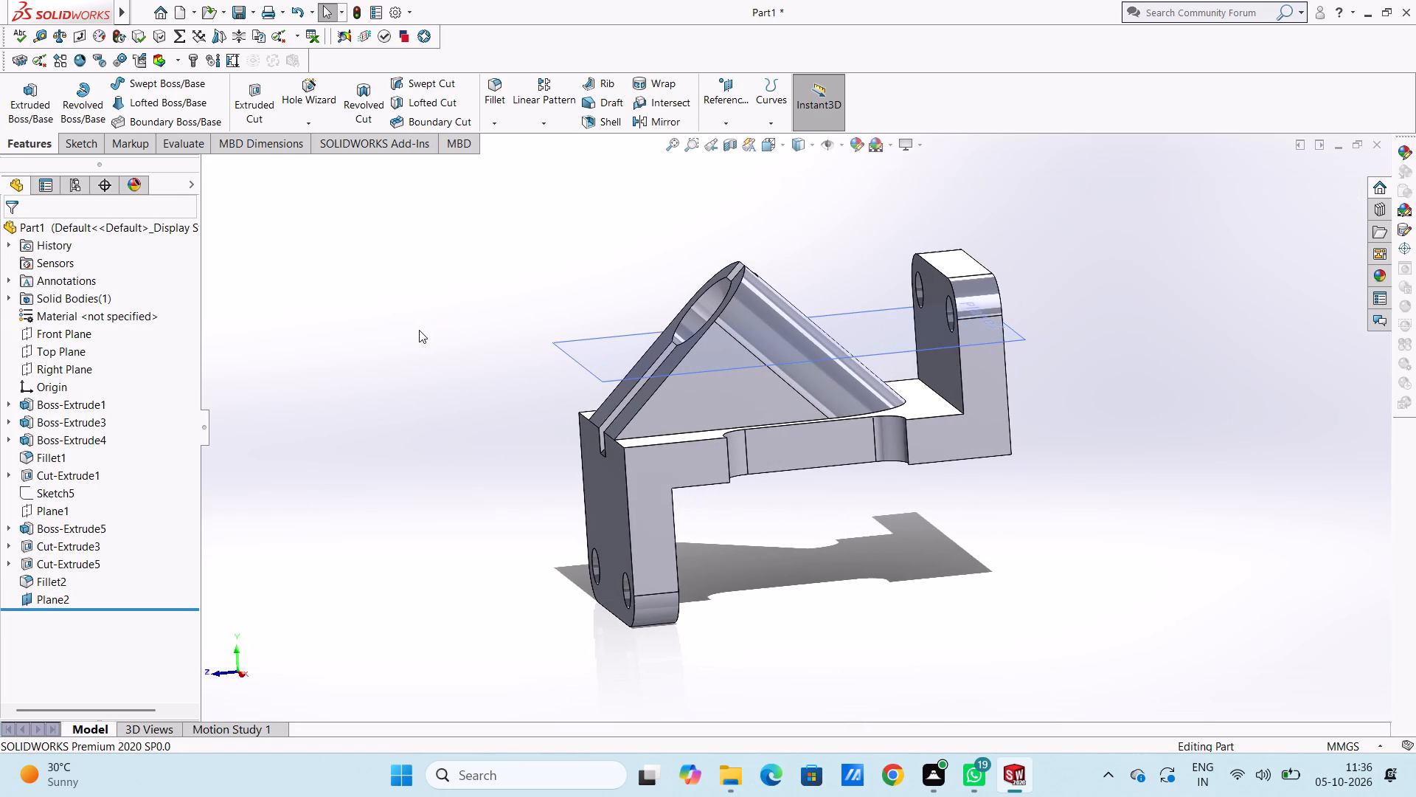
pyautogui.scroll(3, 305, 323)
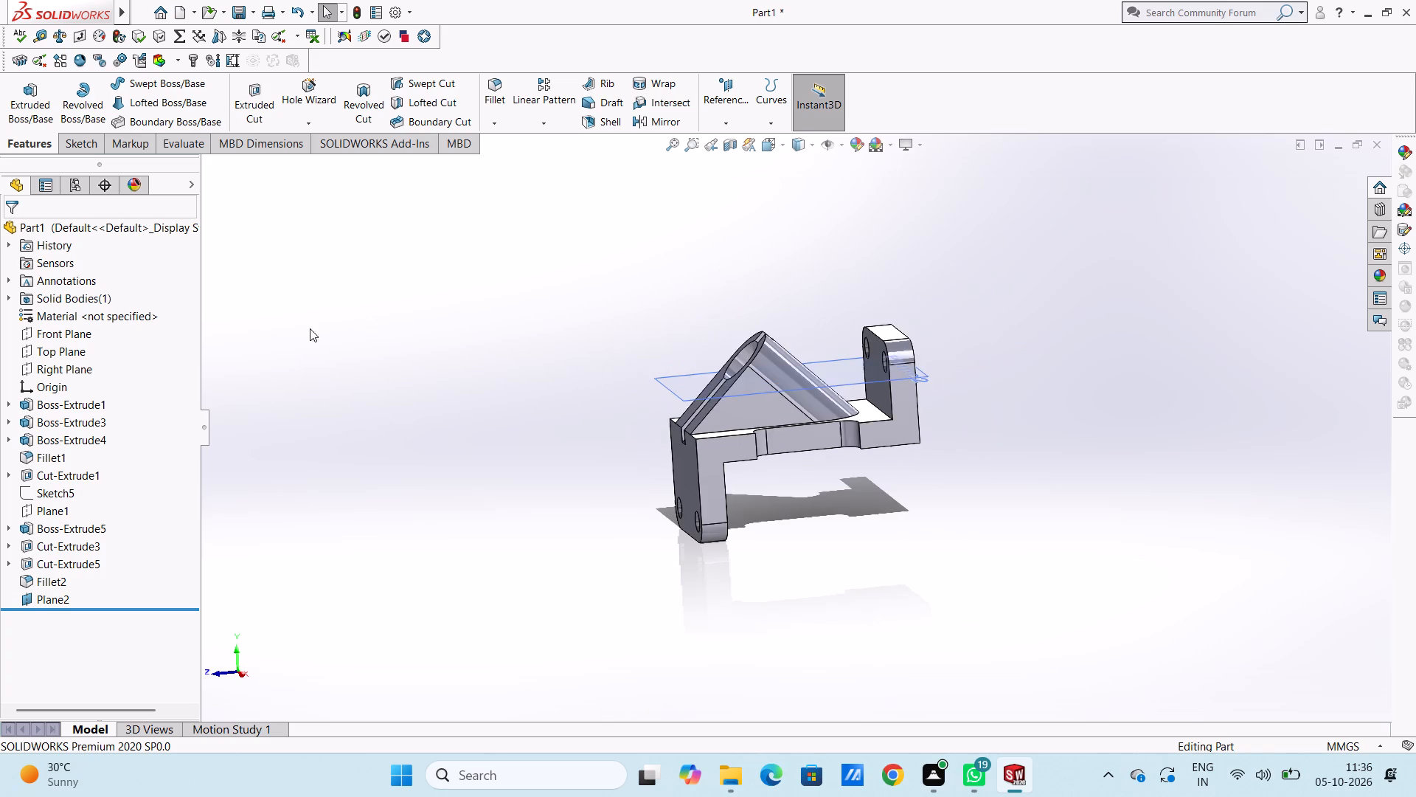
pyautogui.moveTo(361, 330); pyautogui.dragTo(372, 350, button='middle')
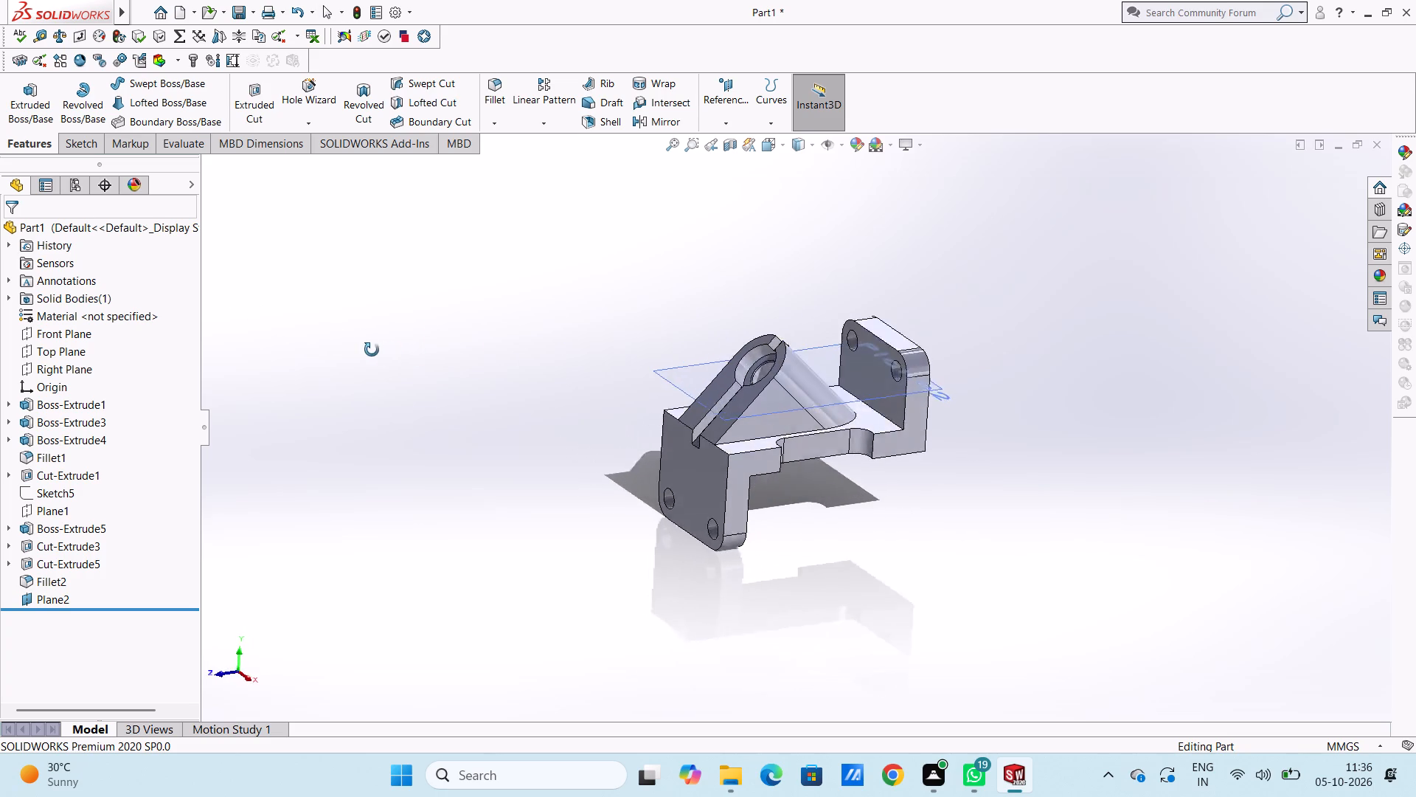
# Start a sketch on the 90 mm offset plane and draw a centred line about 70 mm long from the upper plate's inner edge over the boss.
pyautogui.moveTo(372, 350); pyautogui.dragTo(362, 362, button='middle')
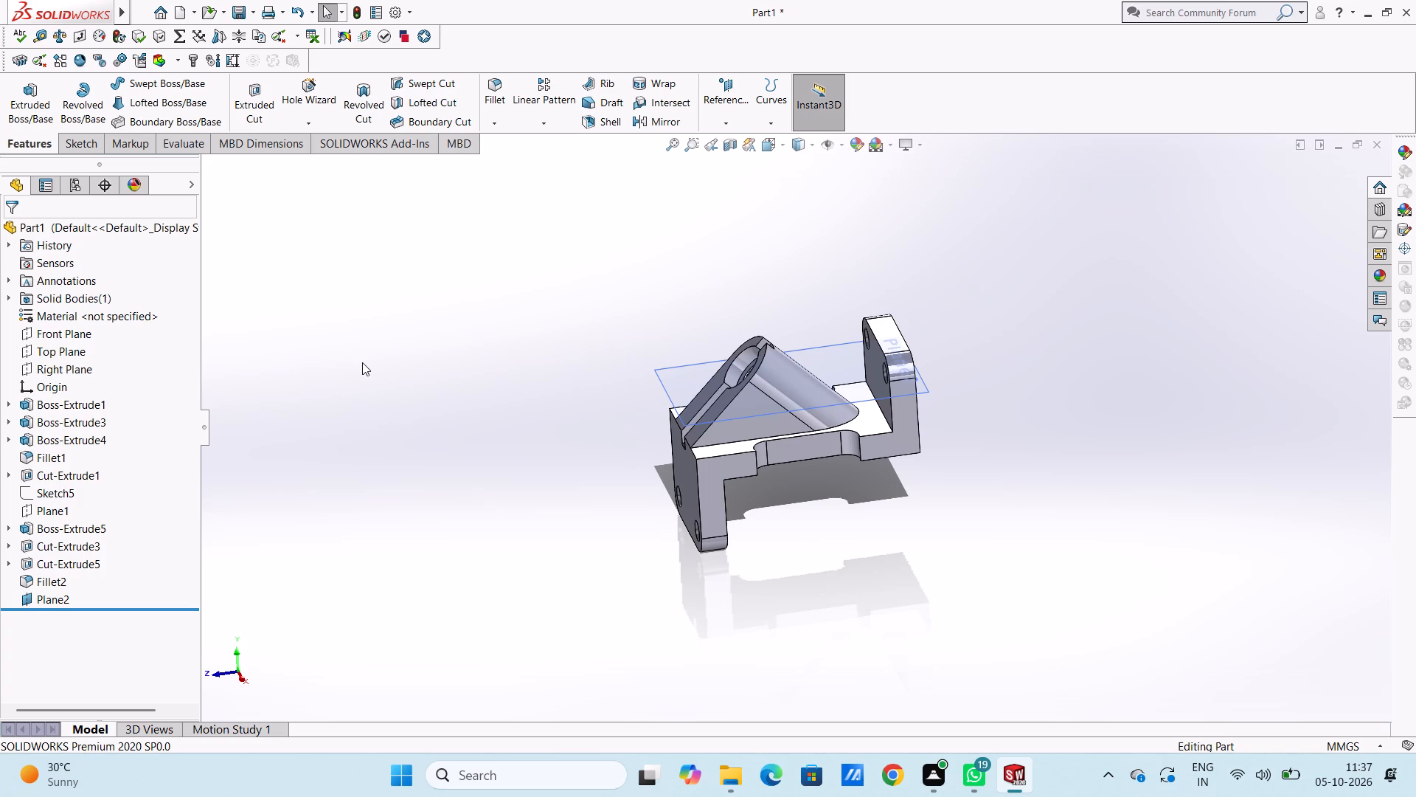
pyautogui.moveTo(362, 362); pyautogui.dragTo(437, 375, button='middle')
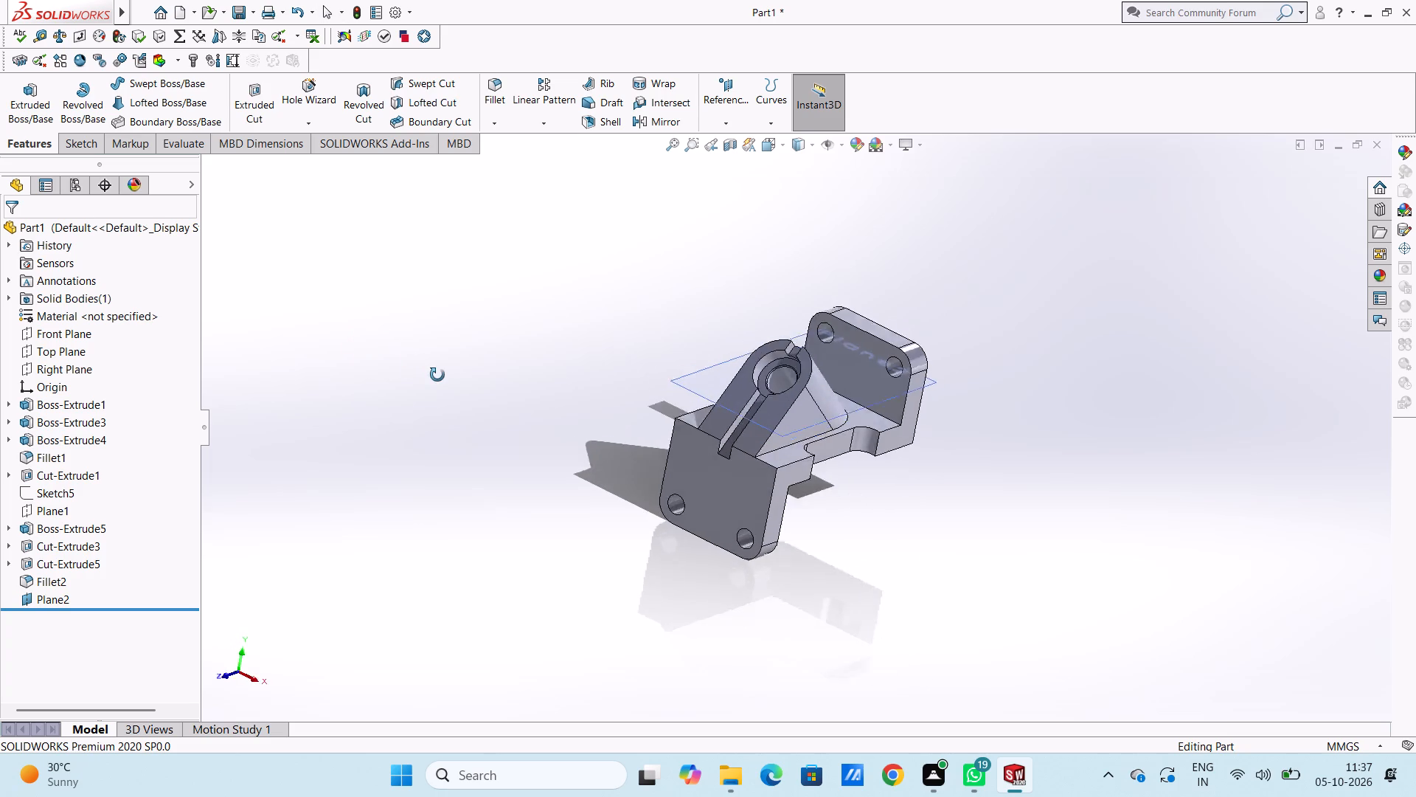
pyautogui.moveTo(437, 375); pyautogui.dragTo(426, 375, button='middle')
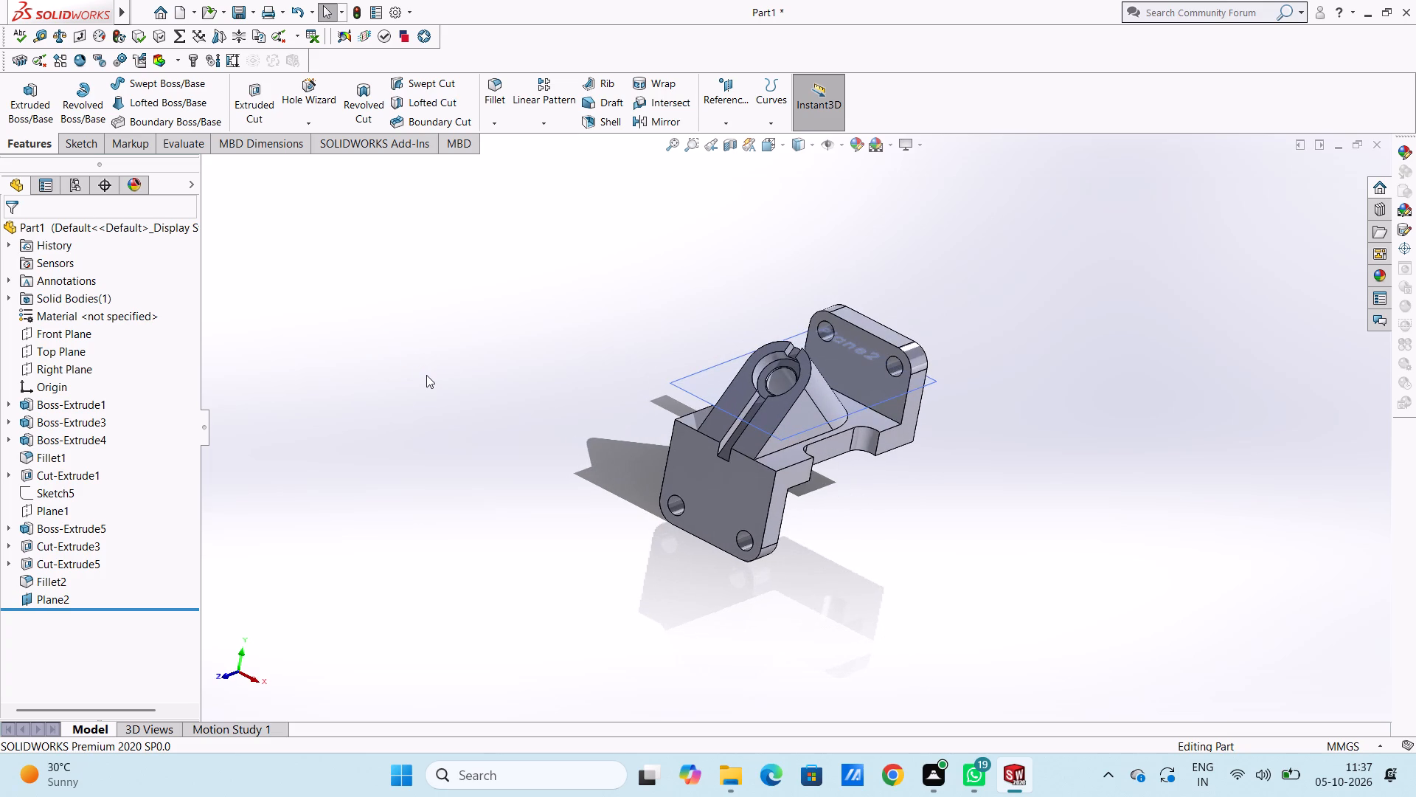
pyautogui.moveTo(462, 390); pyautogui.dragTo(569, 410, button='middle')
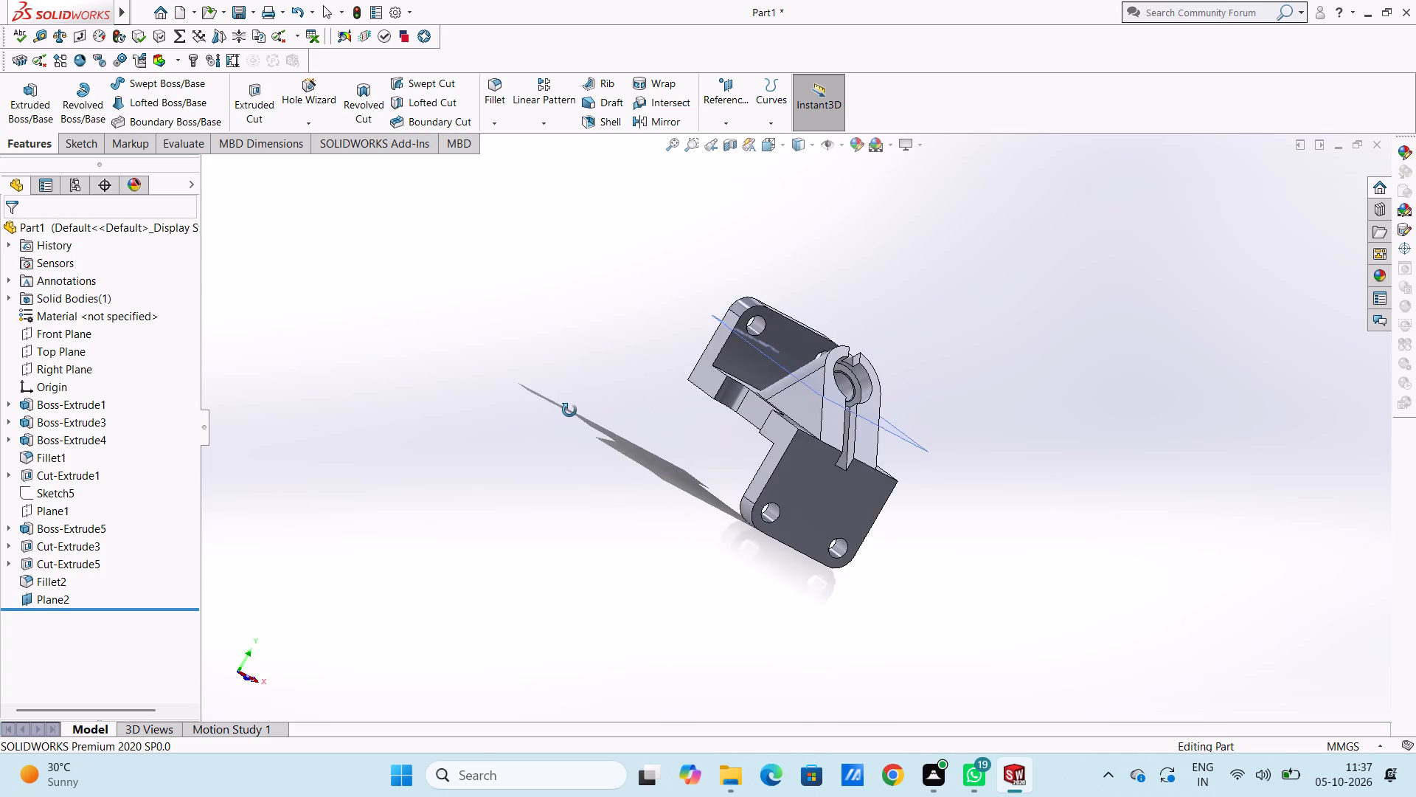
pyautogui.moveTo(569, 410); pyautogui.dragTo(556, 542, button='middle')
pyautogui.moveTo(534, 454); pyautogui.dragTo(562, 501, button='middle')
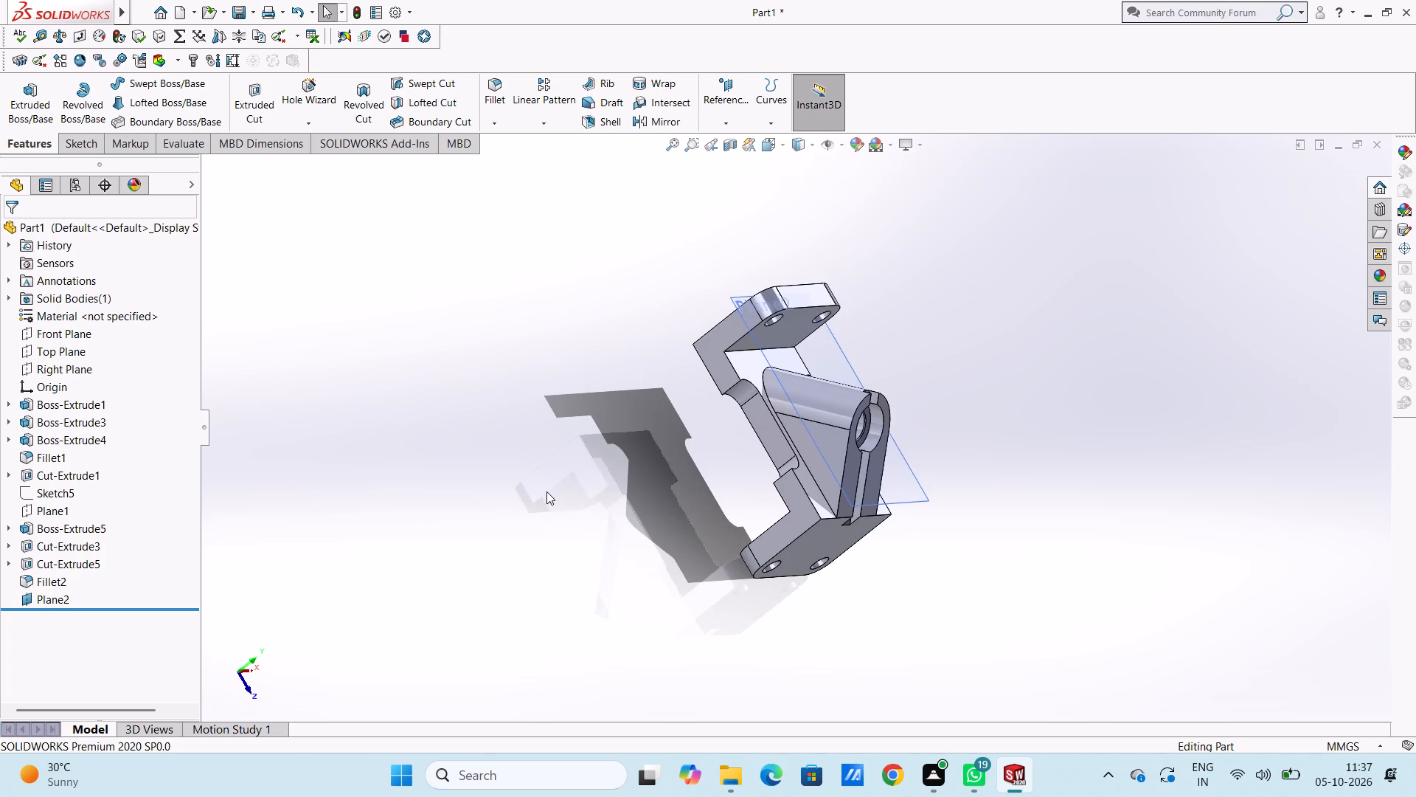
pyautogui.hotkey('ctrl', '5')
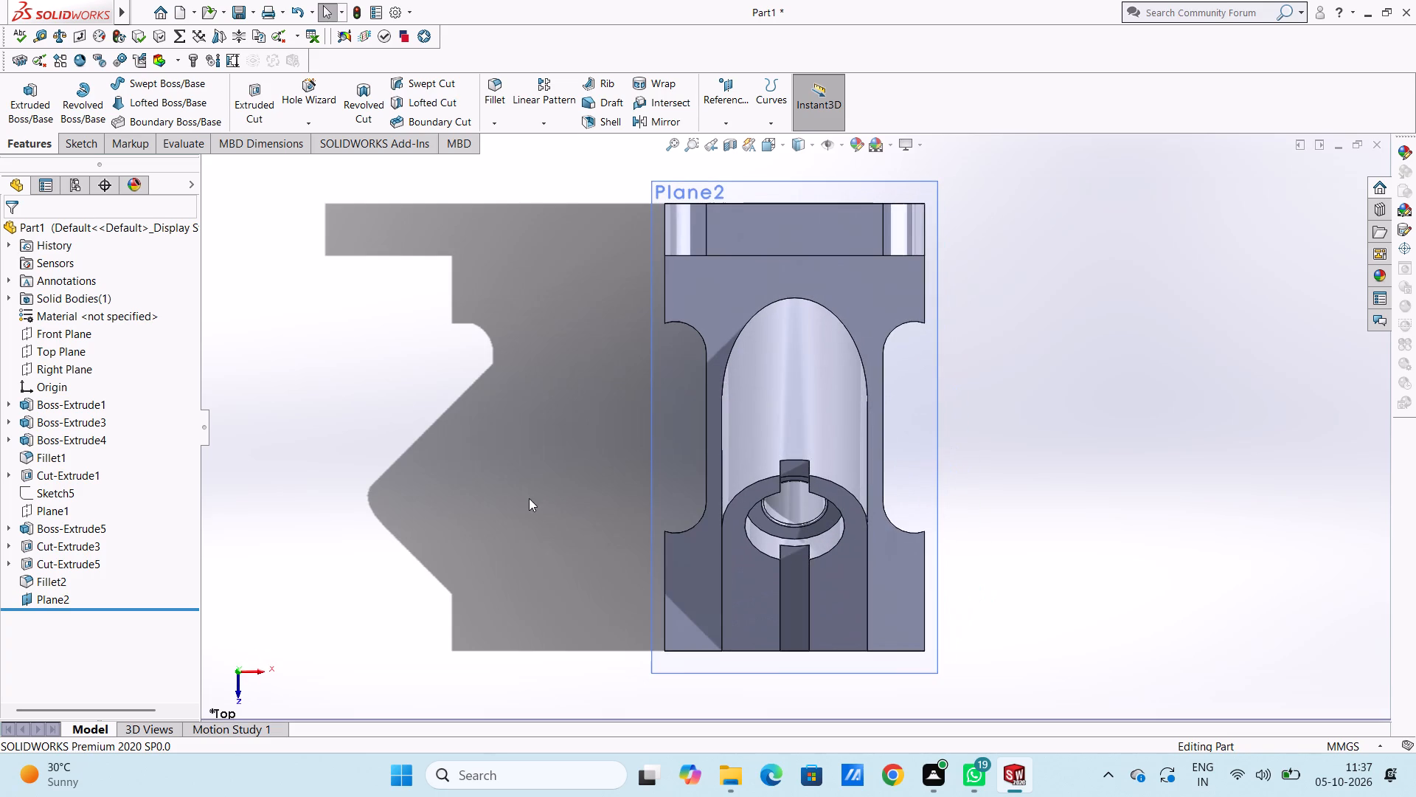
pyautogui.click(603, 85)
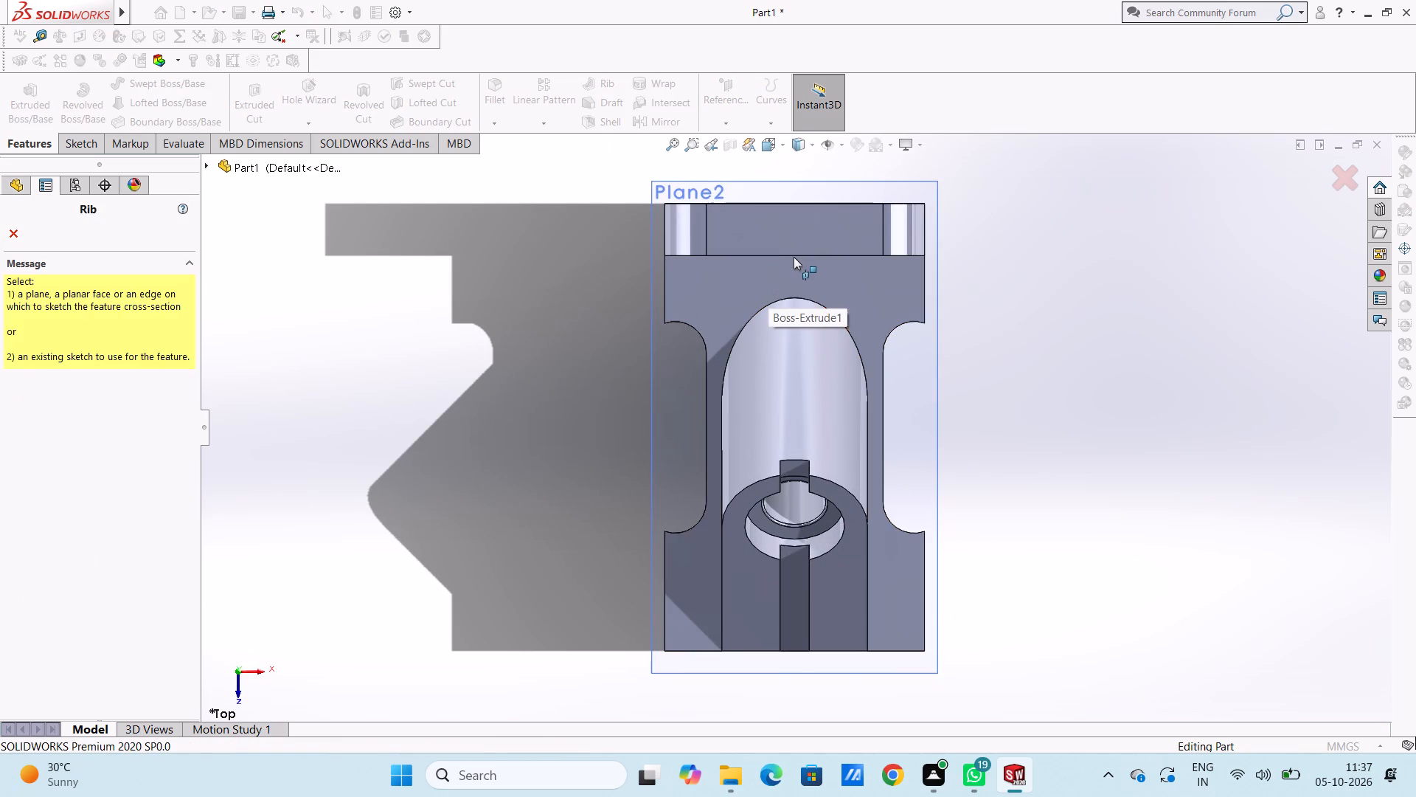
pyautogui.click(10, 229)
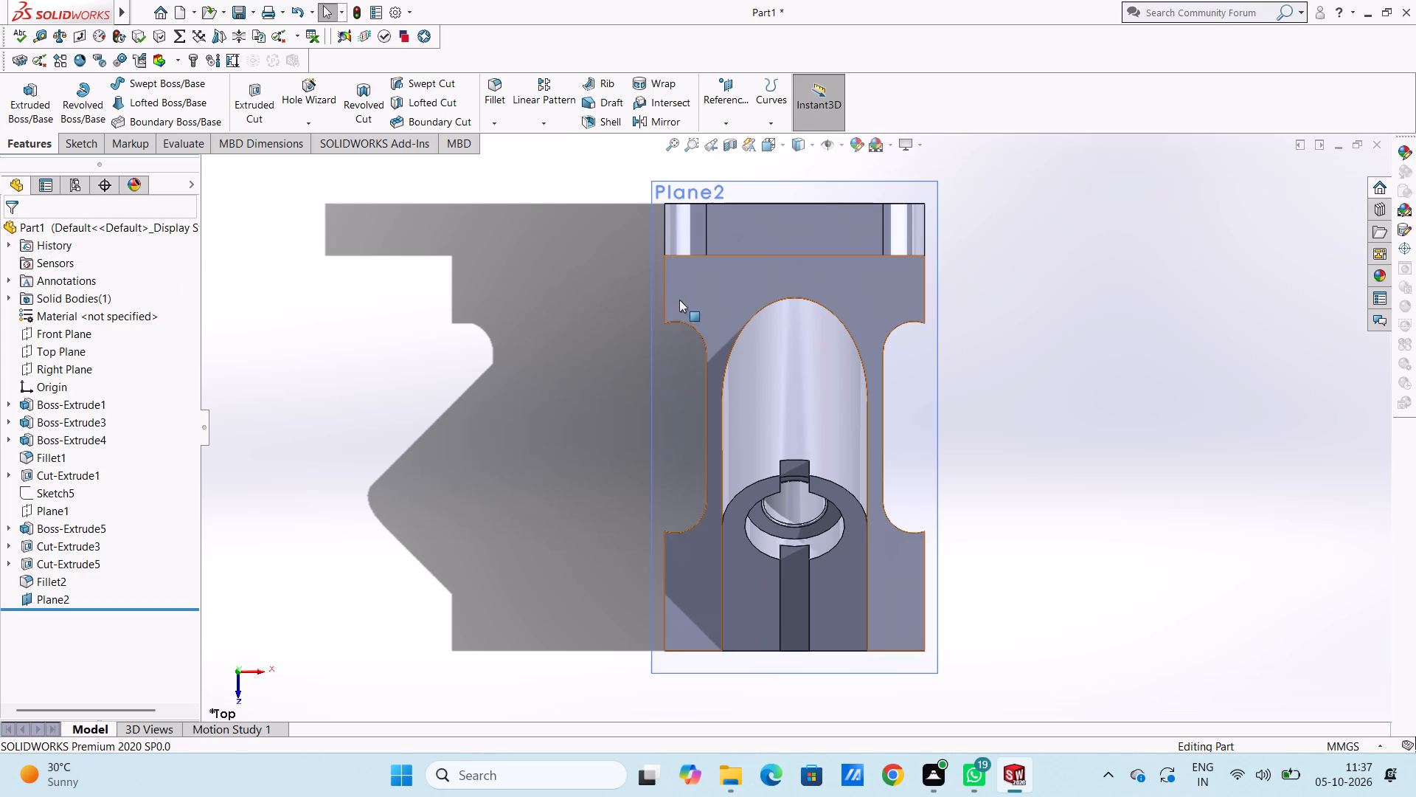
pyautogui.click(662, 390)
pyautogui.click(726, 351)
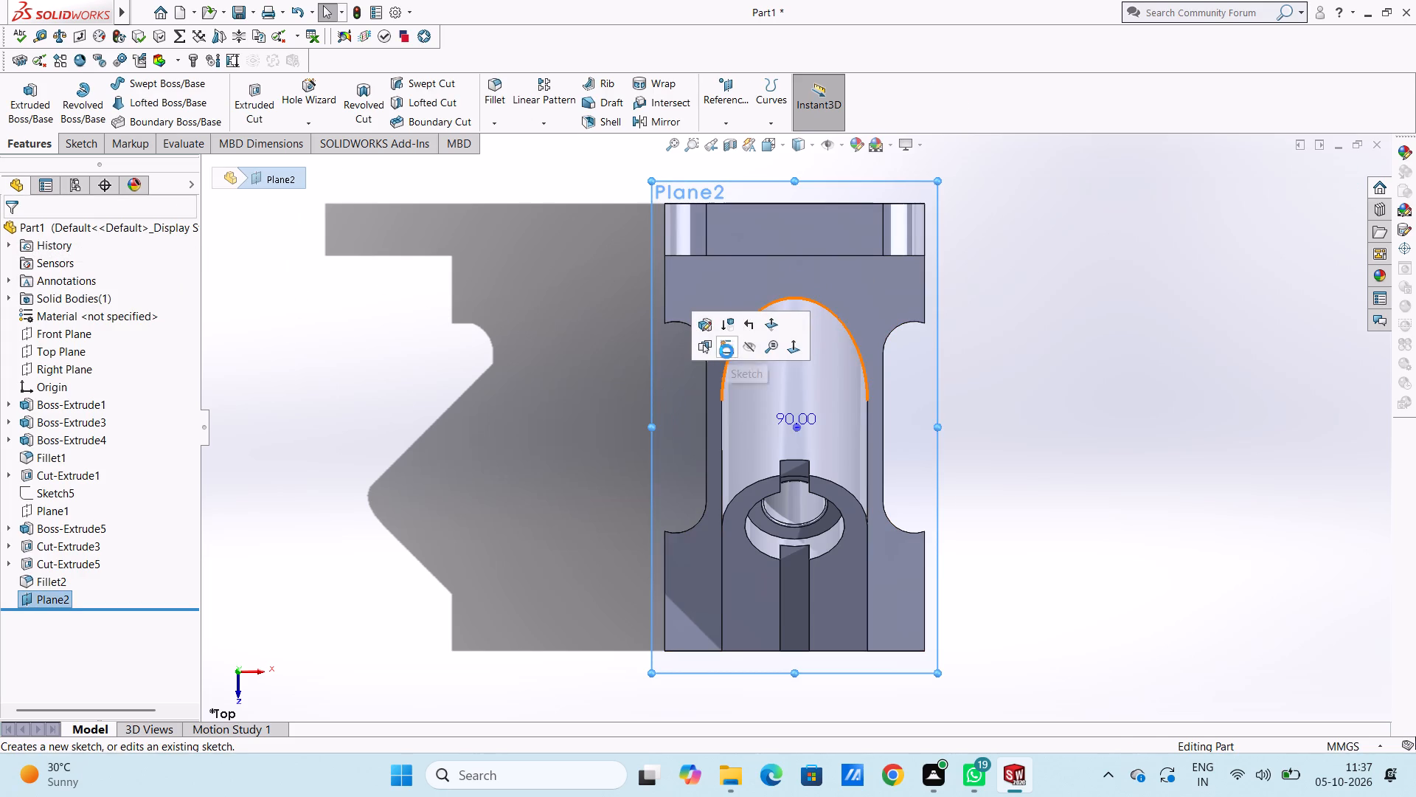
pyautogui.click(504, 399)
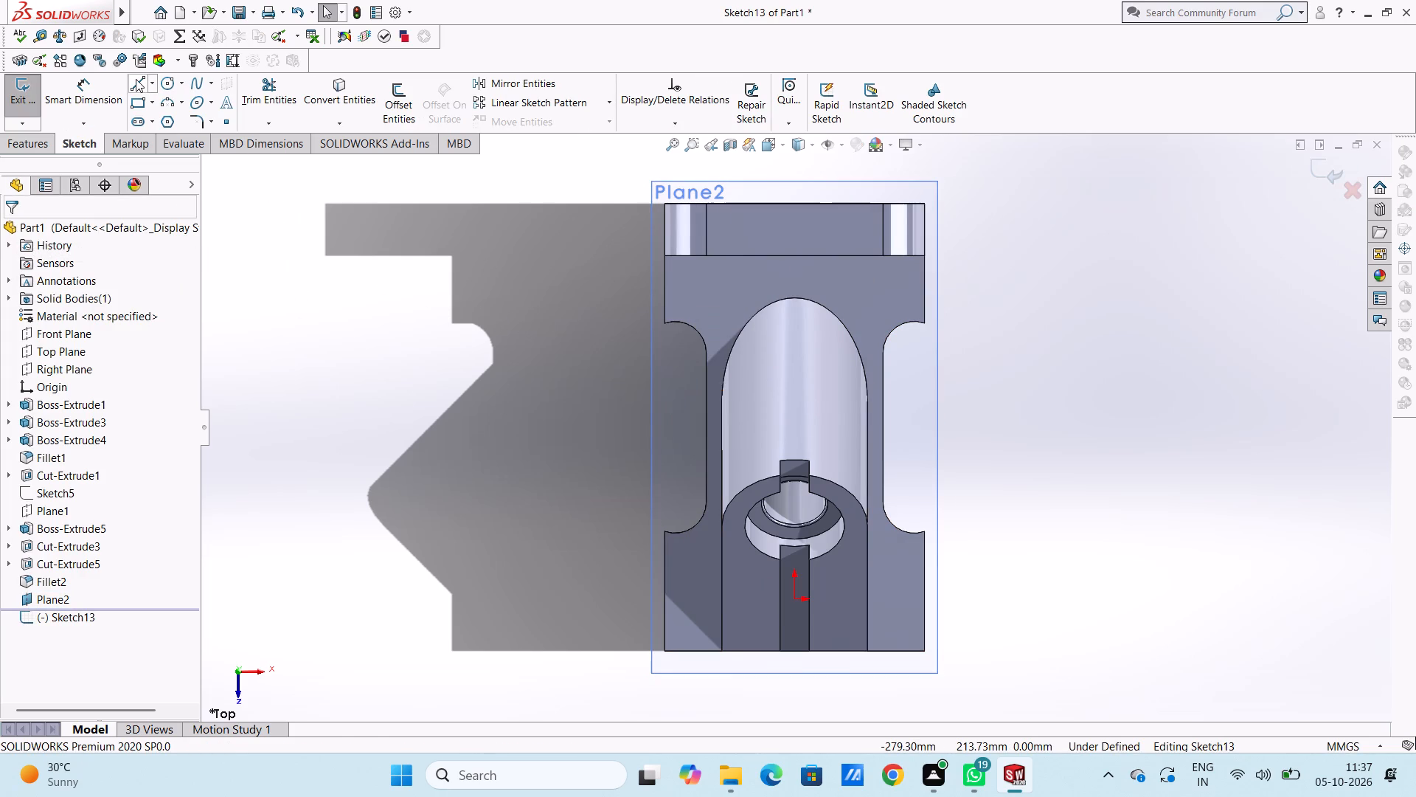
pyautogui.click(136, 79)
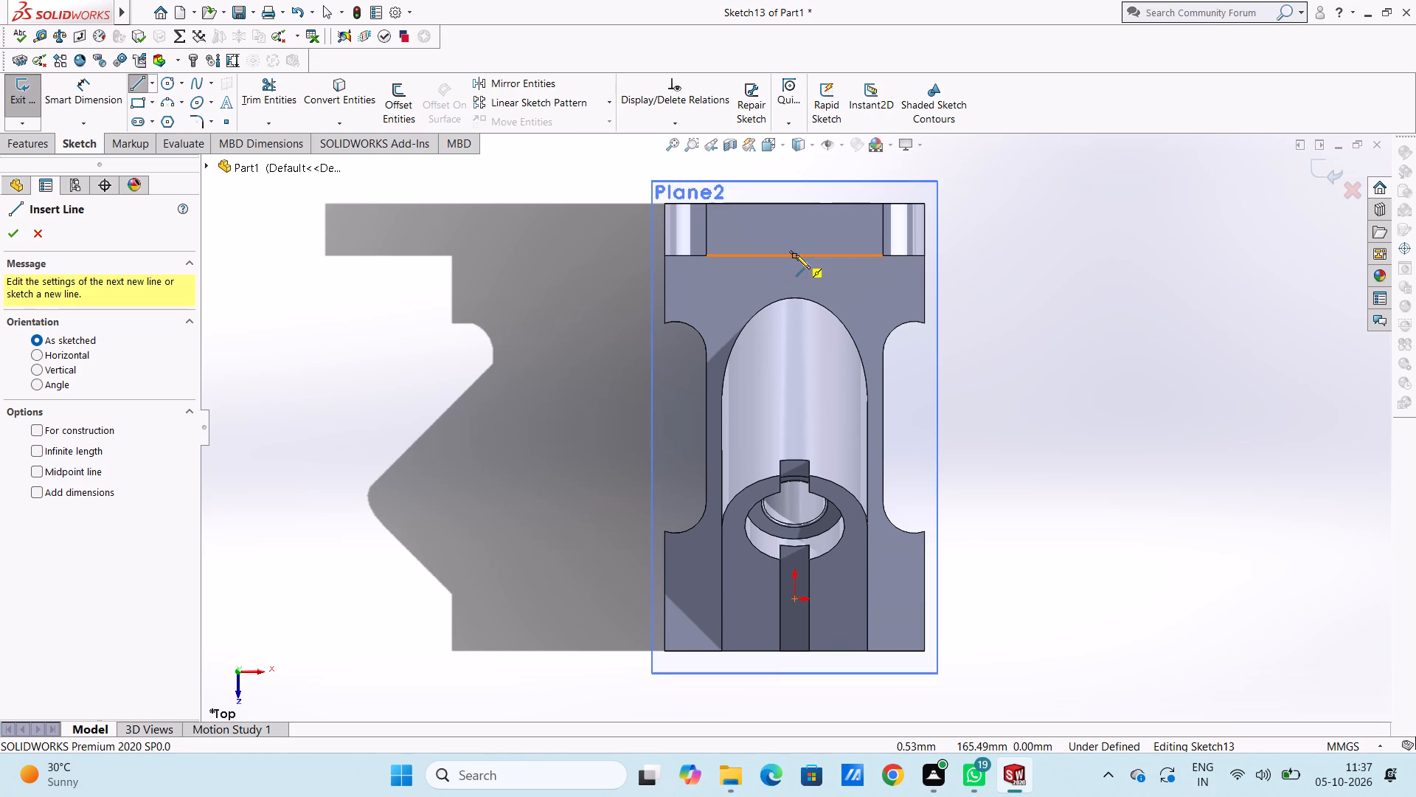
pyautogui.click(796, 255)
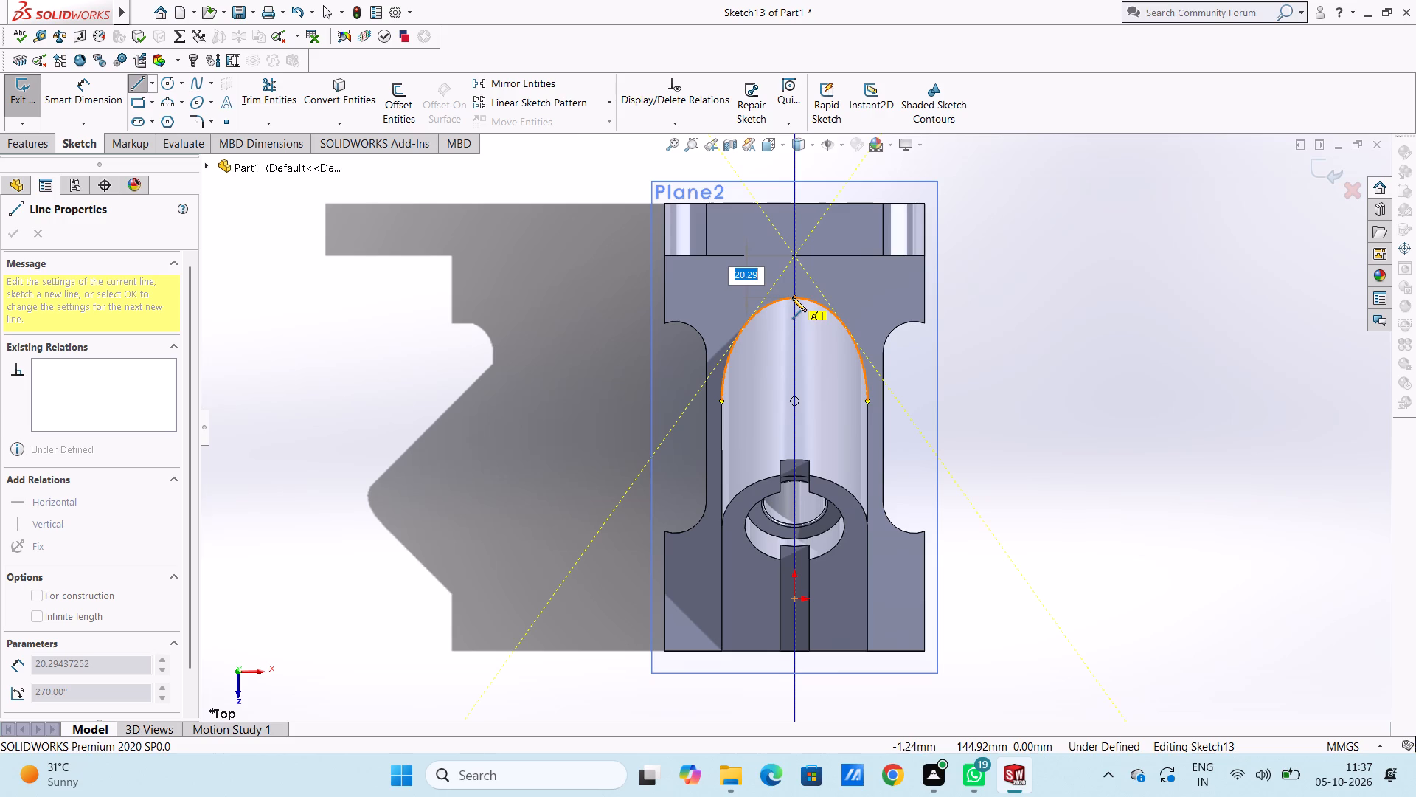
pyautogui.click(796, 400)
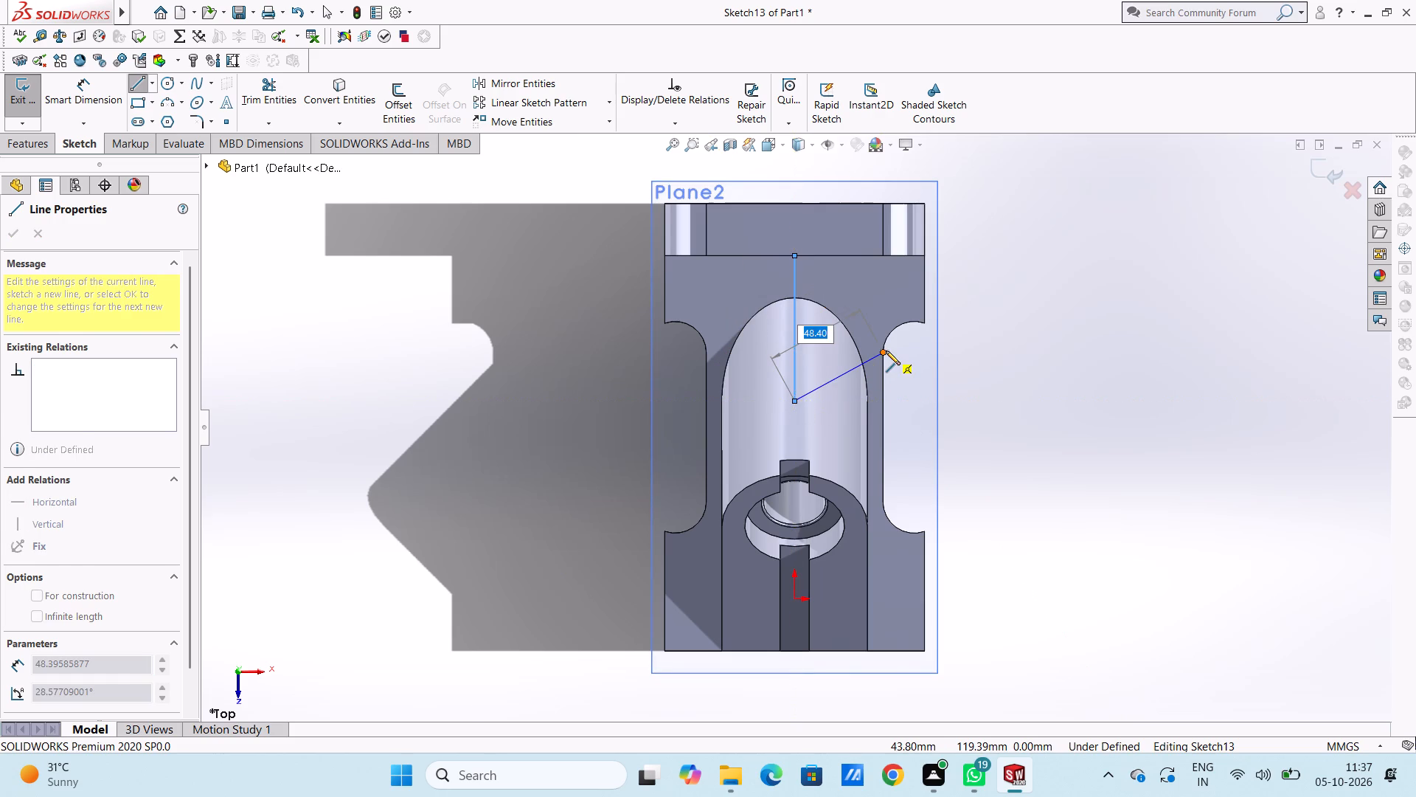
pyautogui.press('Escape')
pyautogui.press('Escape')
pyautogui.press('Escape')
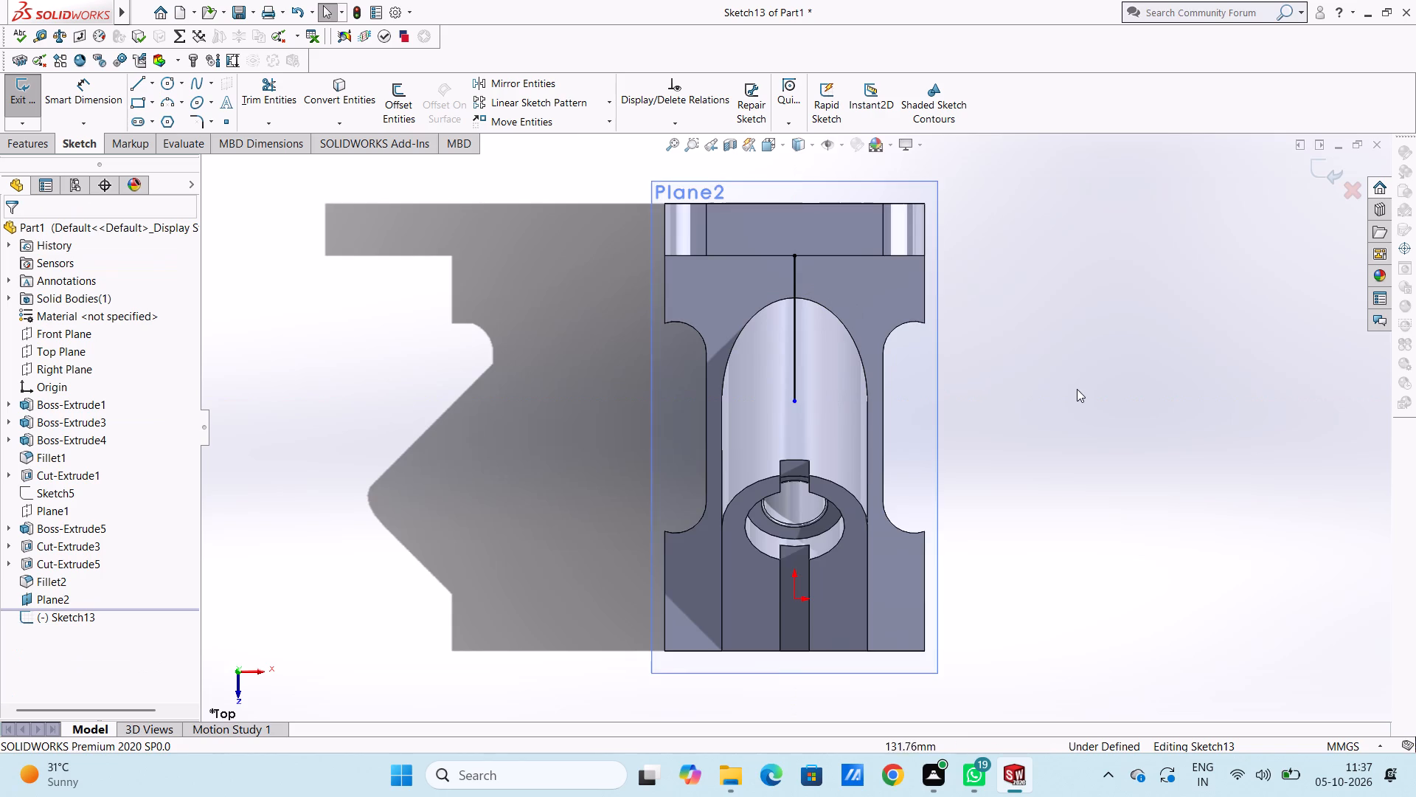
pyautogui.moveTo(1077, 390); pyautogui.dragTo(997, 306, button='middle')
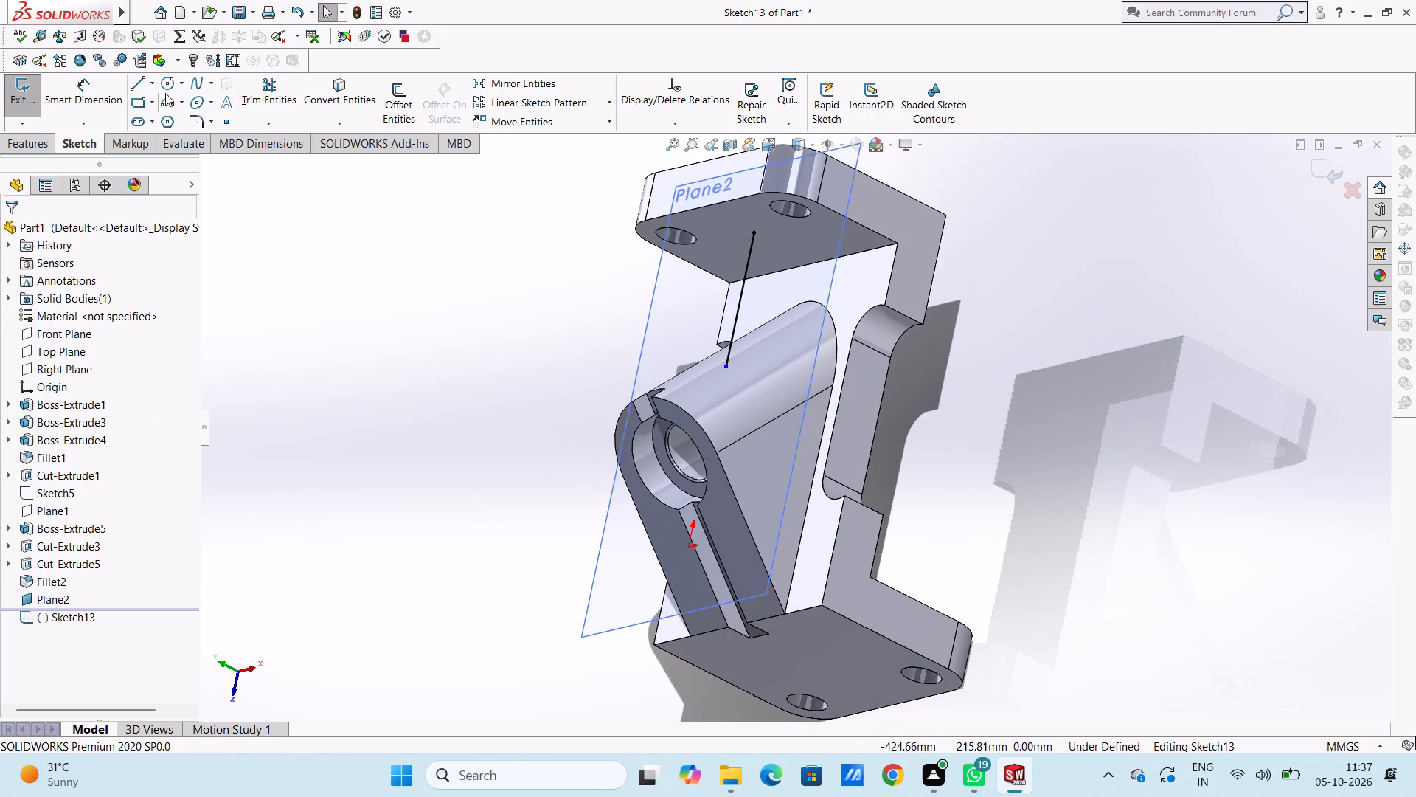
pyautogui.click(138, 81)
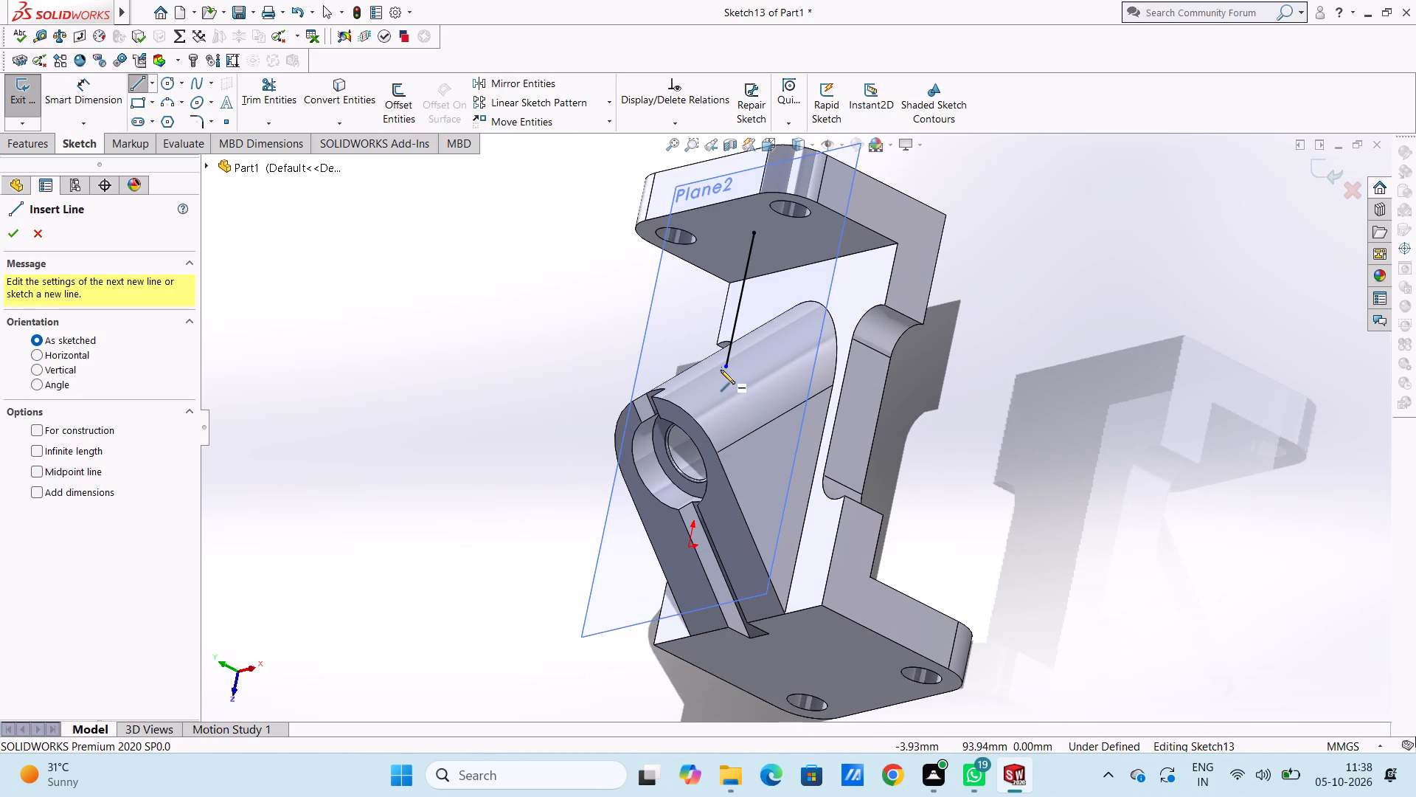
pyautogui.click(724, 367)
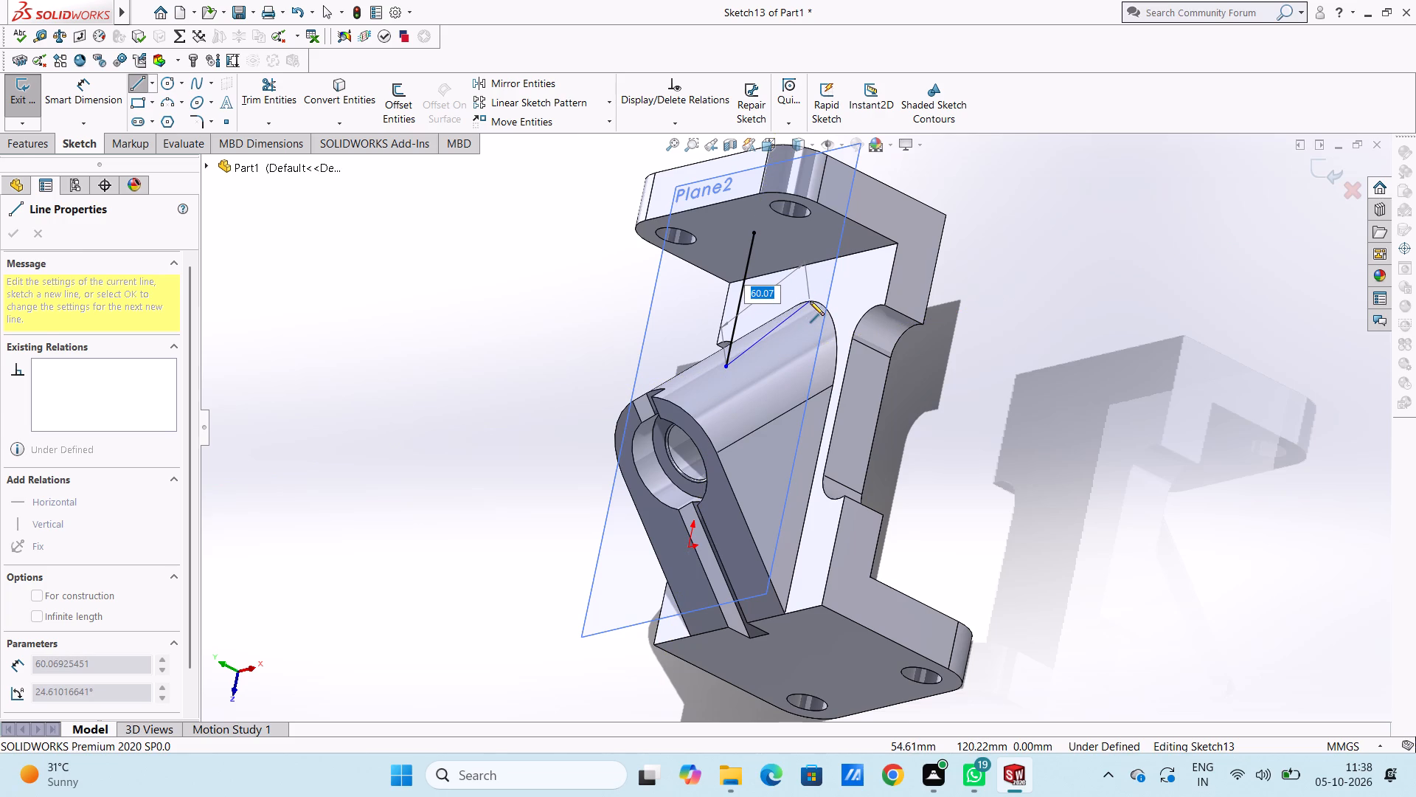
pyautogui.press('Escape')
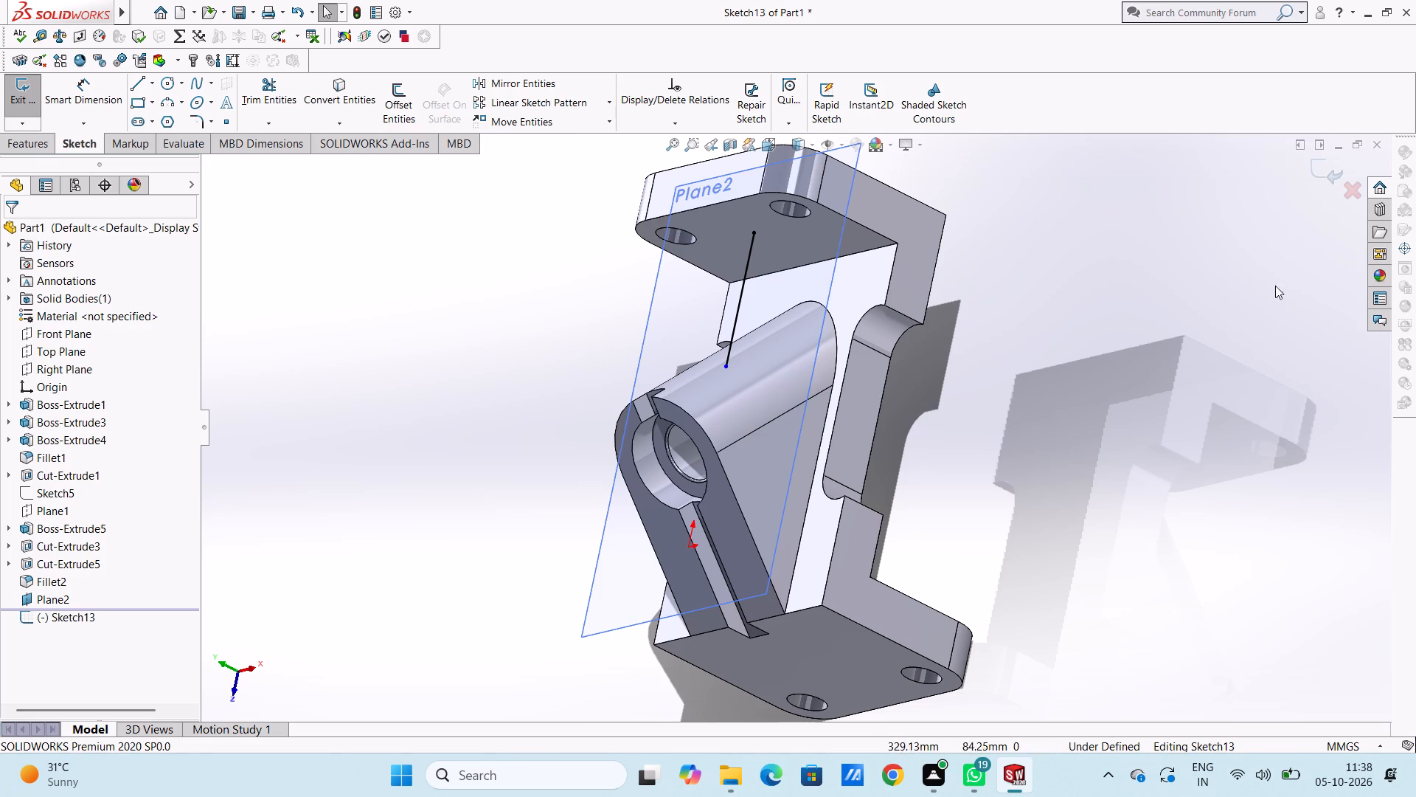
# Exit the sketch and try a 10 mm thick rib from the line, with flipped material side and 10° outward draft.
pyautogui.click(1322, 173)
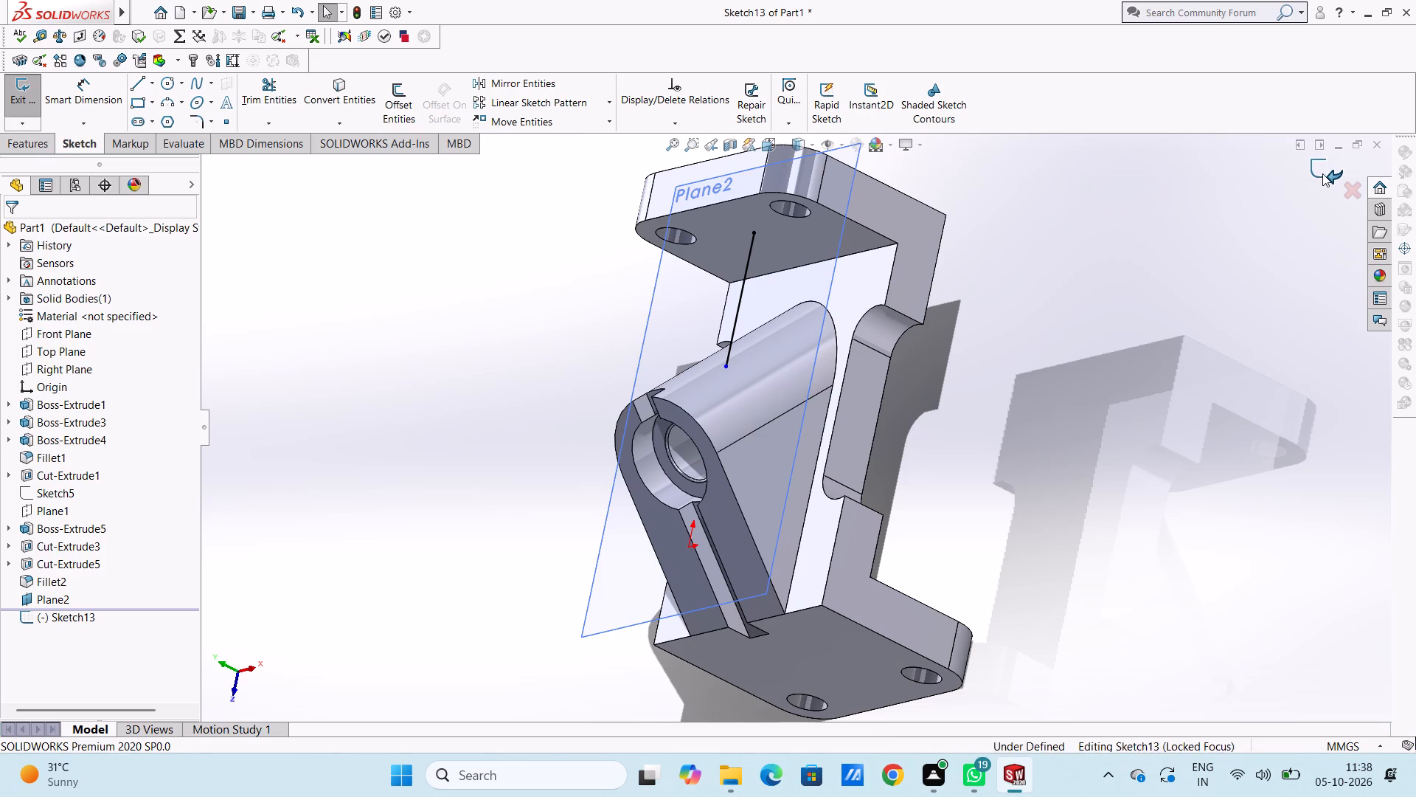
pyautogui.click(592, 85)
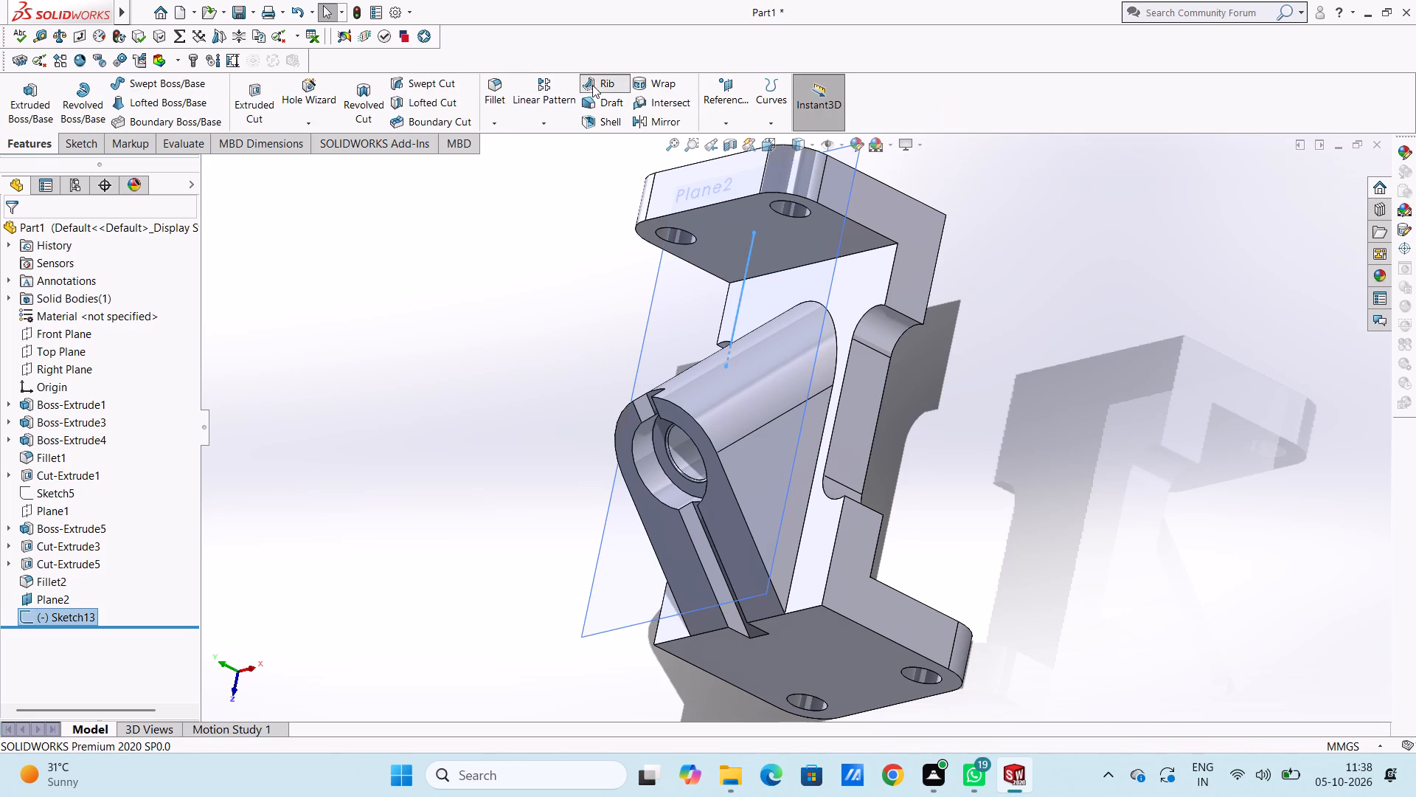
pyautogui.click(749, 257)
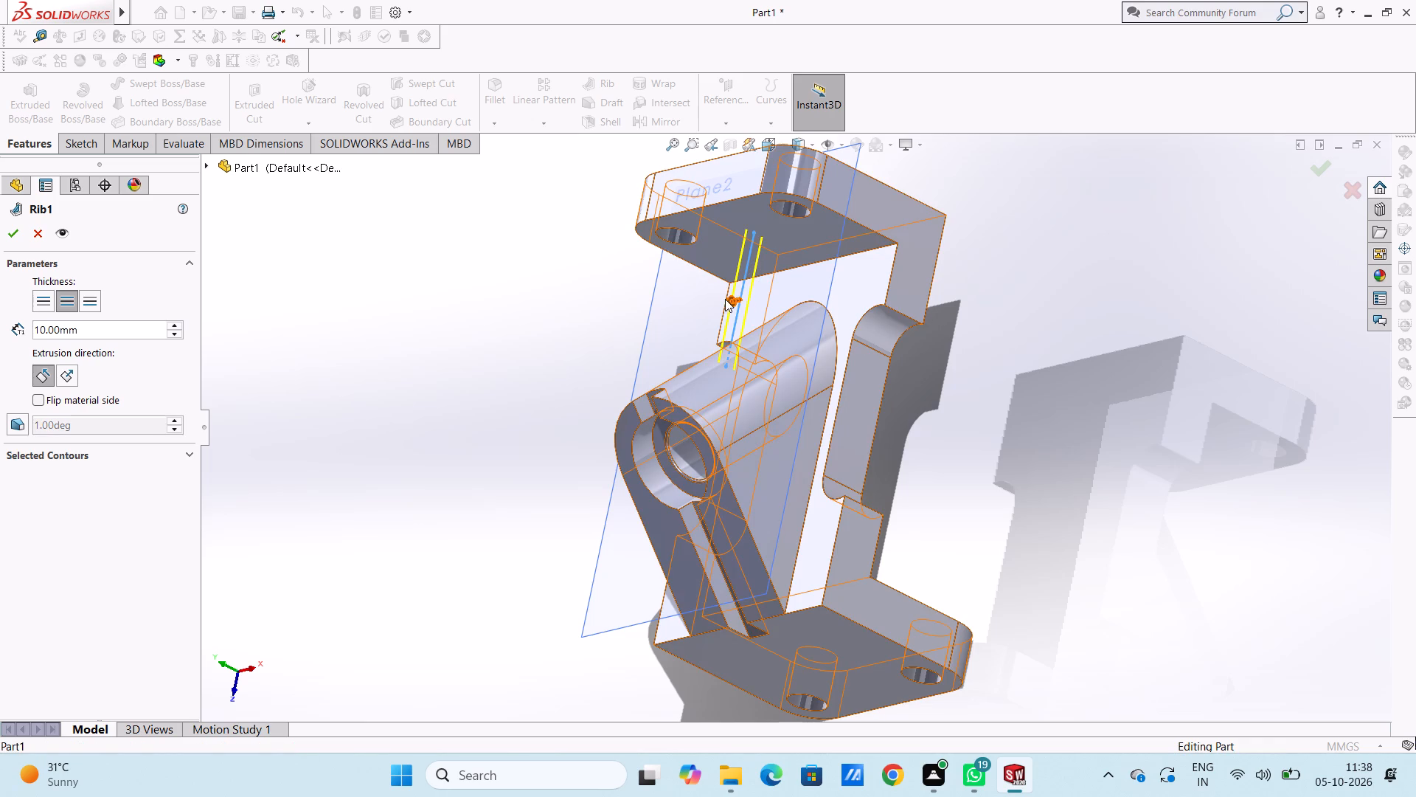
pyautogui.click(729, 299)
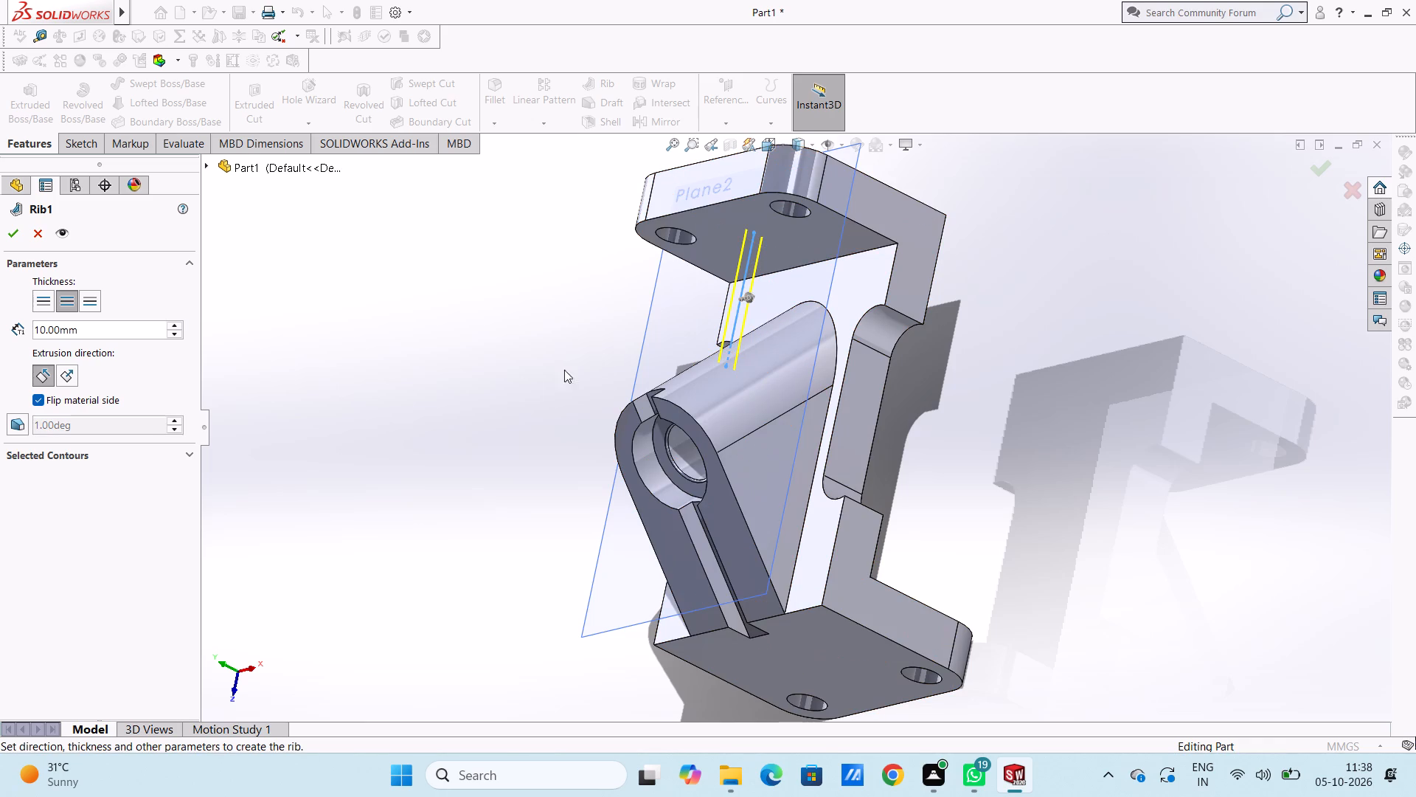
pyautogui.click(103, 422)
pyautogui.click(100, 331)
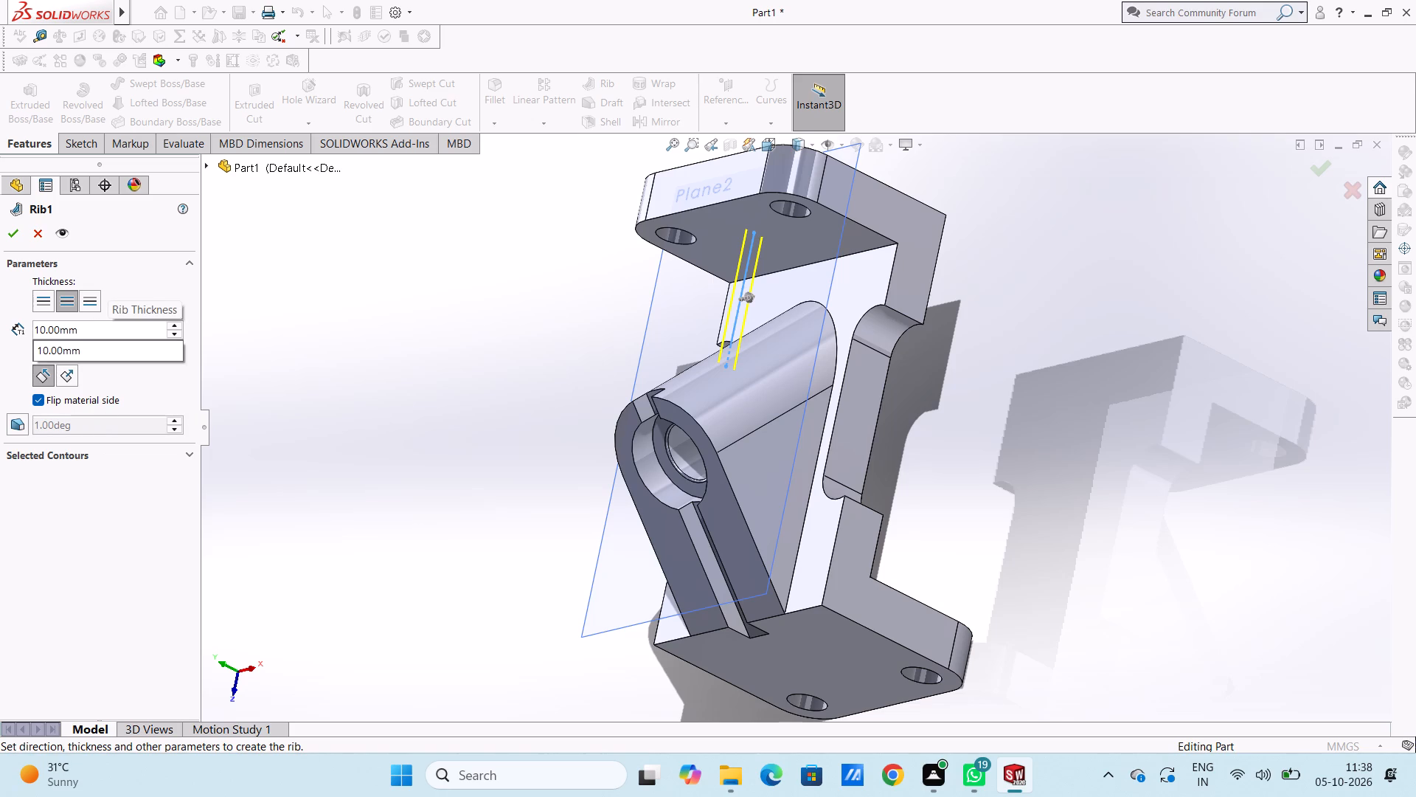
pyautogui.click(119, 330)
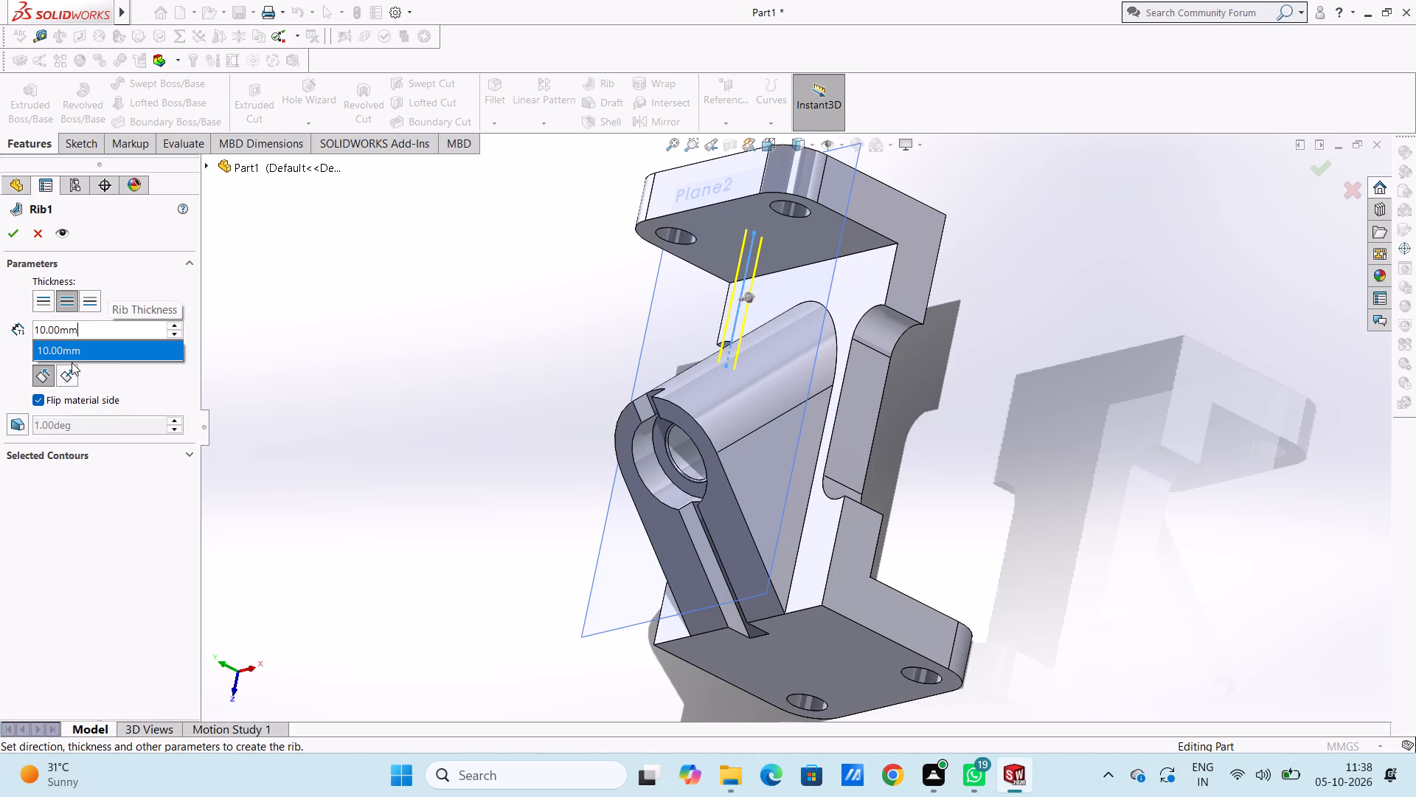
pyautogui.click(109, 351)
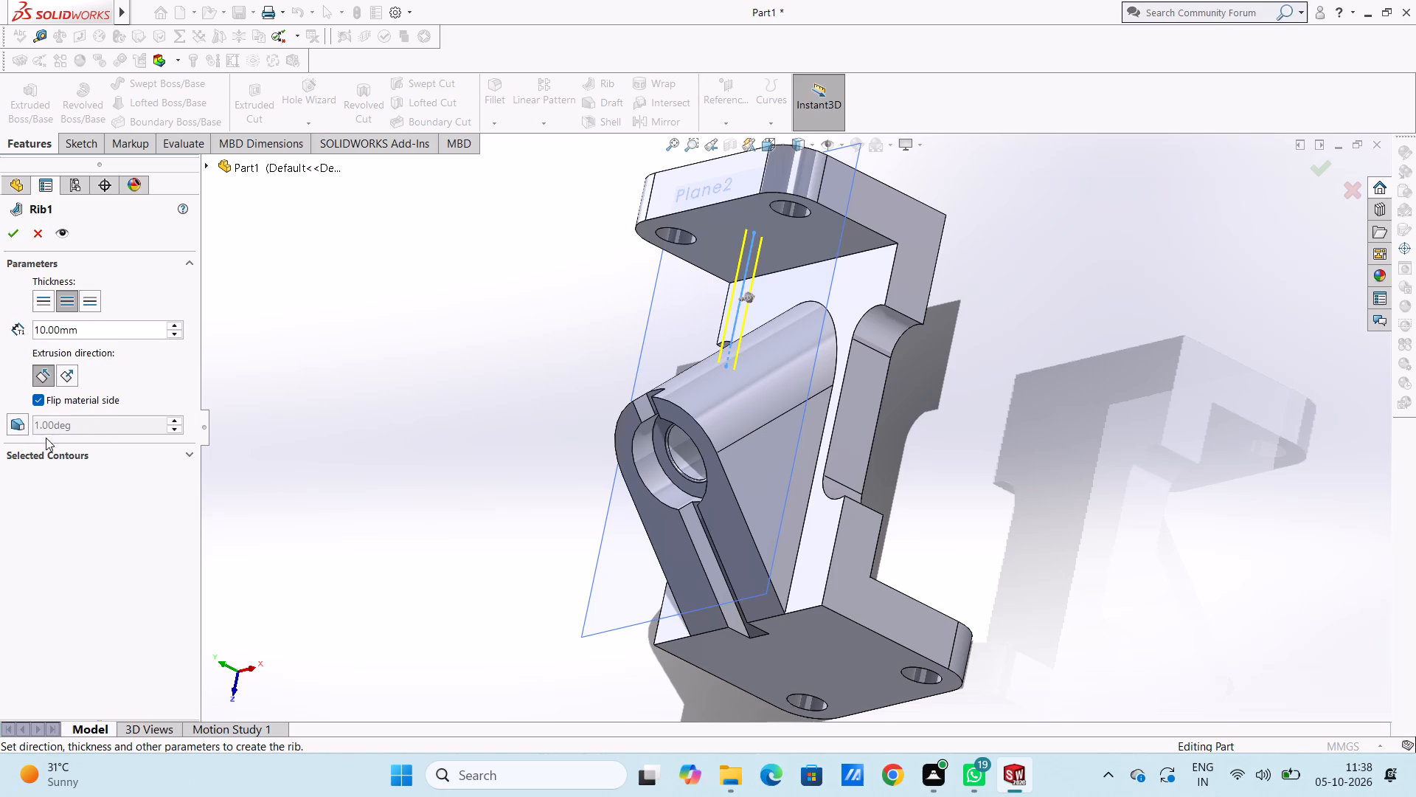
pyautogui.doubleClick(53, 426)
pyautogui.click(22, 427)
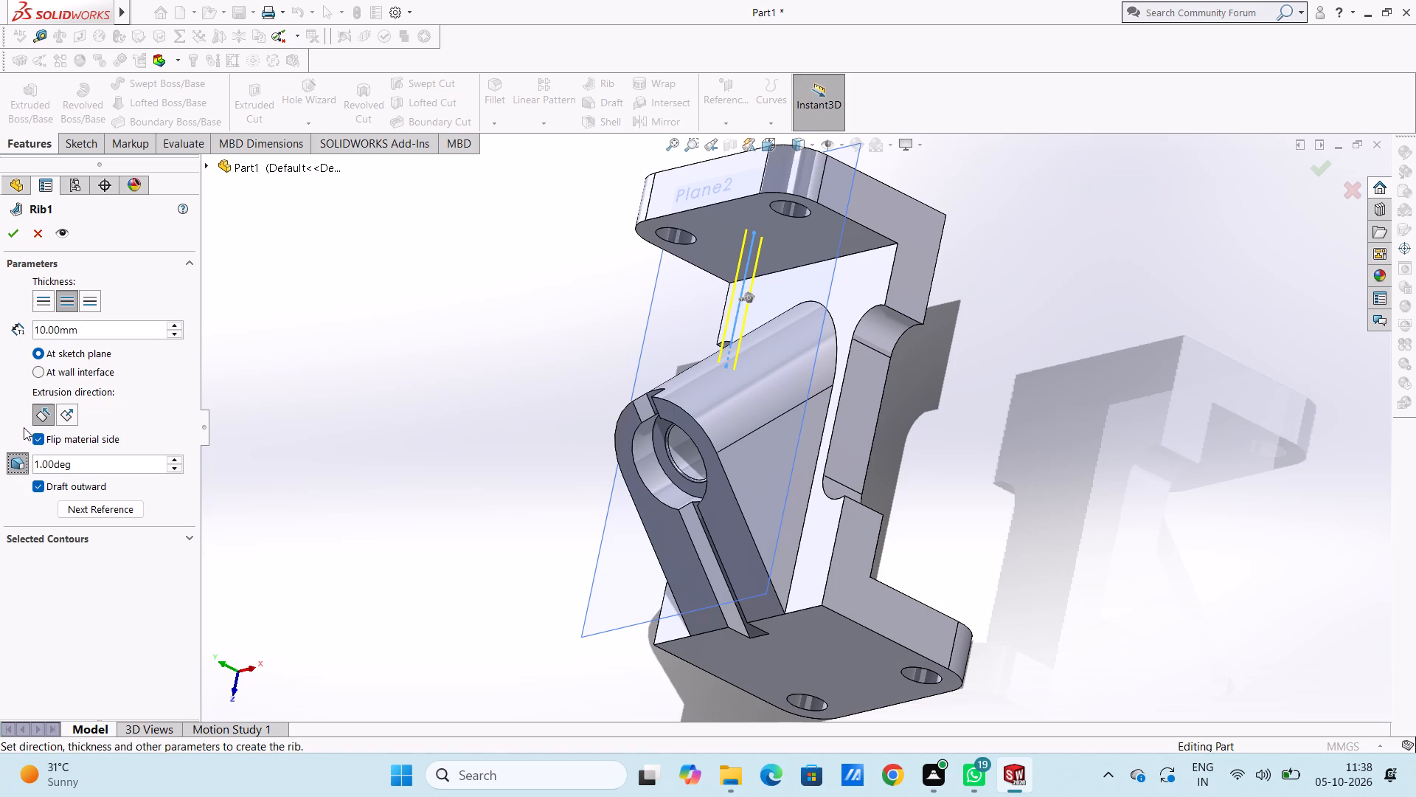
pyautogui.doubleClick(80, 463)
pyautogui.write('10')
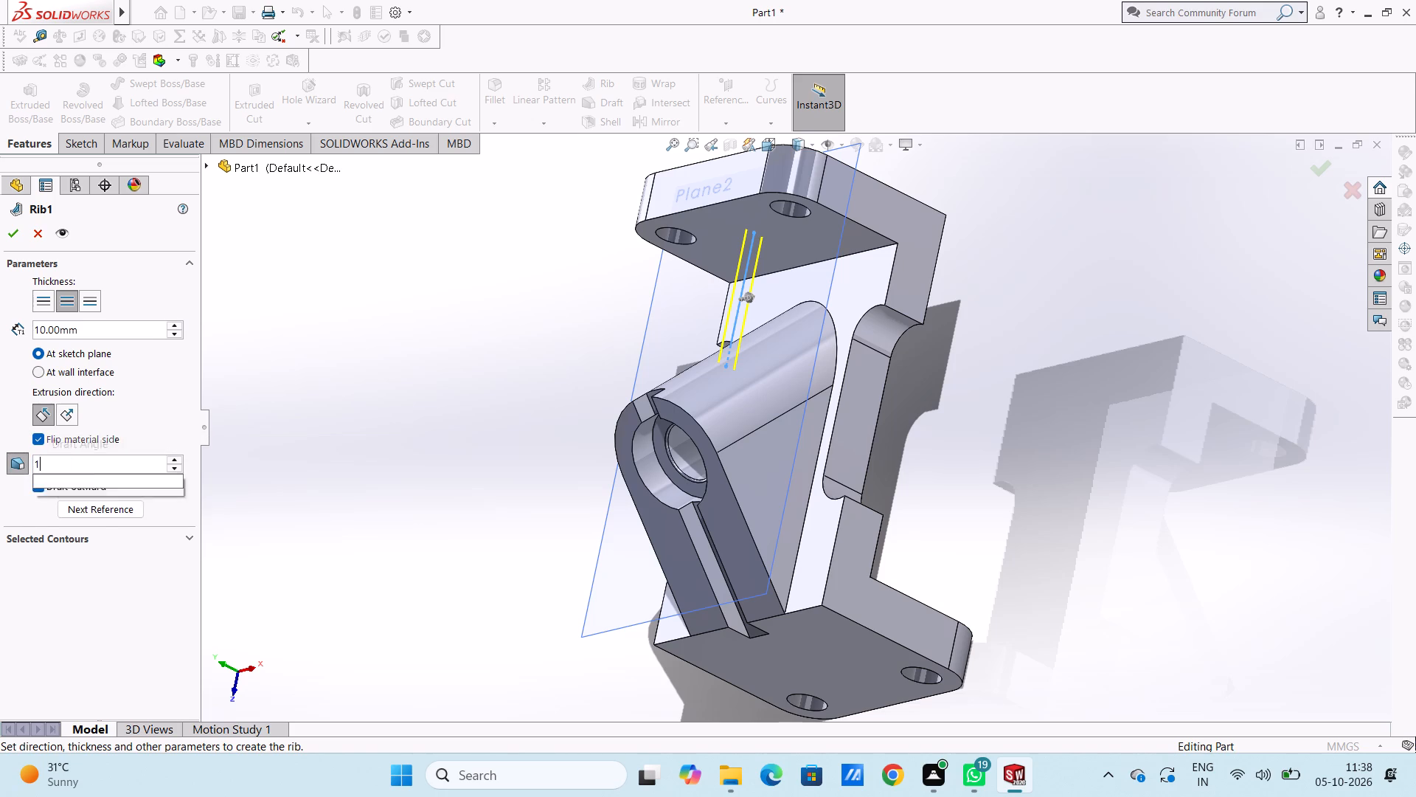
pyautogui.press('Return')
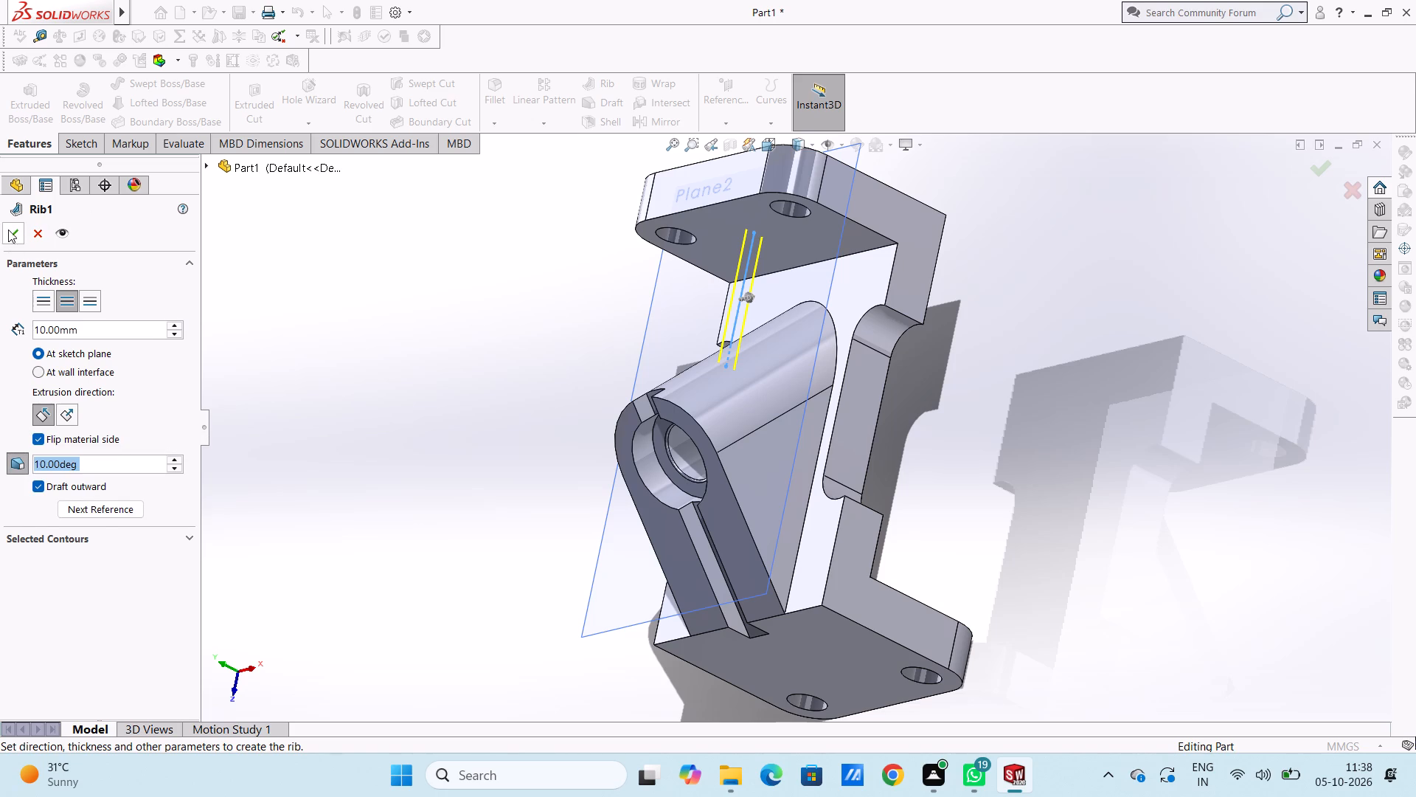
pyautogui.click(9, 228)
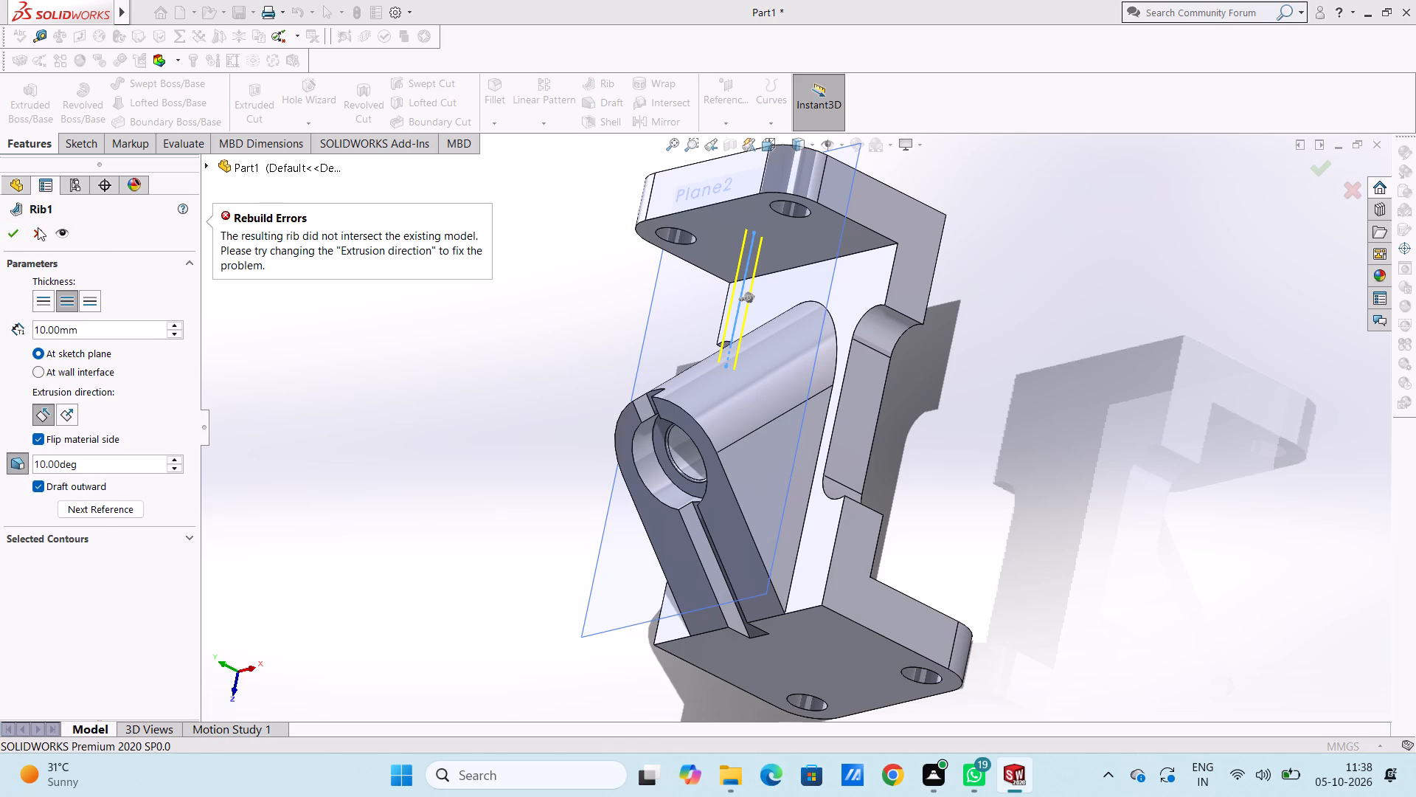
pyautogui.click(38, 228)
# Examine the boss, offset plane and upper plate from several angles to assess where the rib has to connect.
pyautogui.moveTo(386, 356); pyautogui.dragTo(541, 317, button='middle')
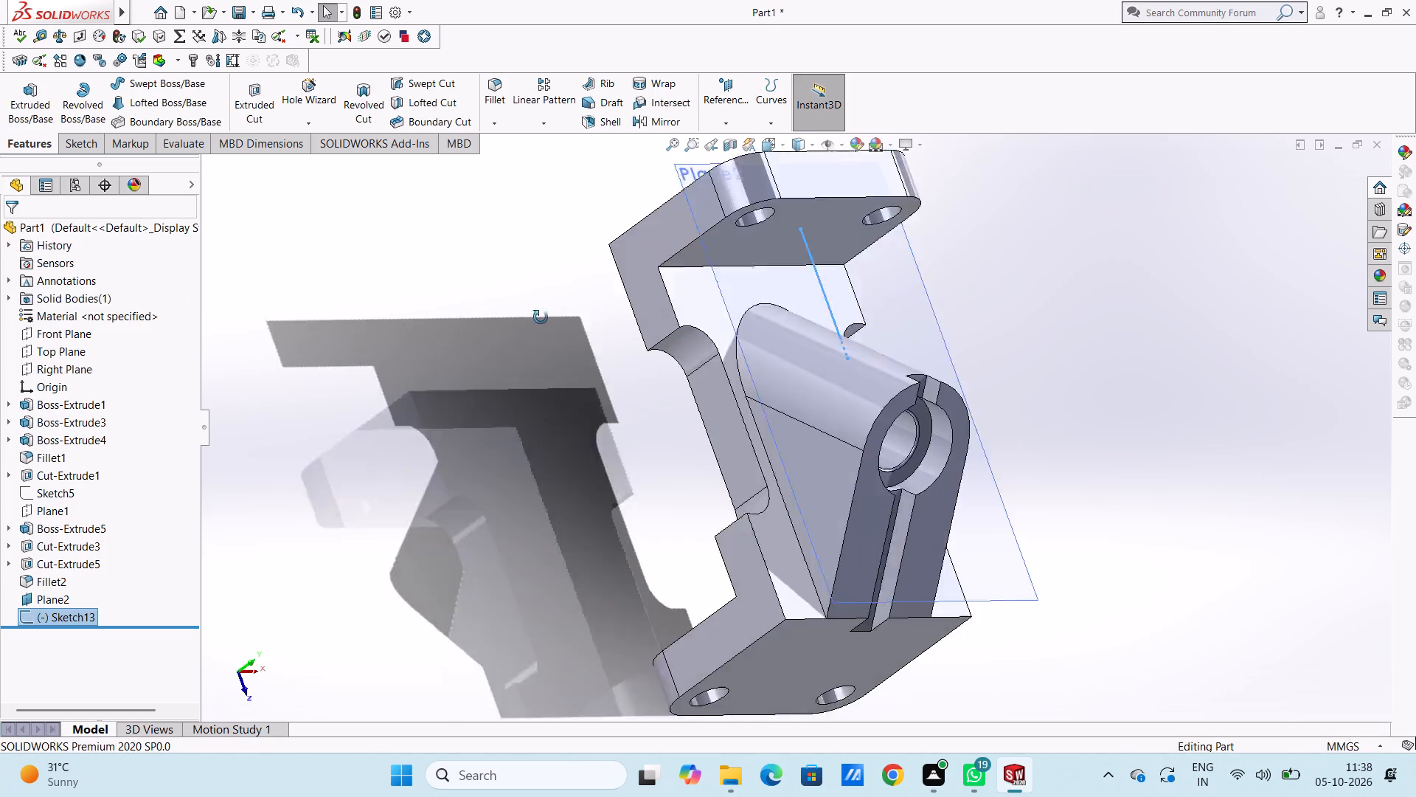
pyautogui.moveTo(541, 317); pyautogui.dragTo(412, 328, button='middle')
pyautogui.click(411, 344)
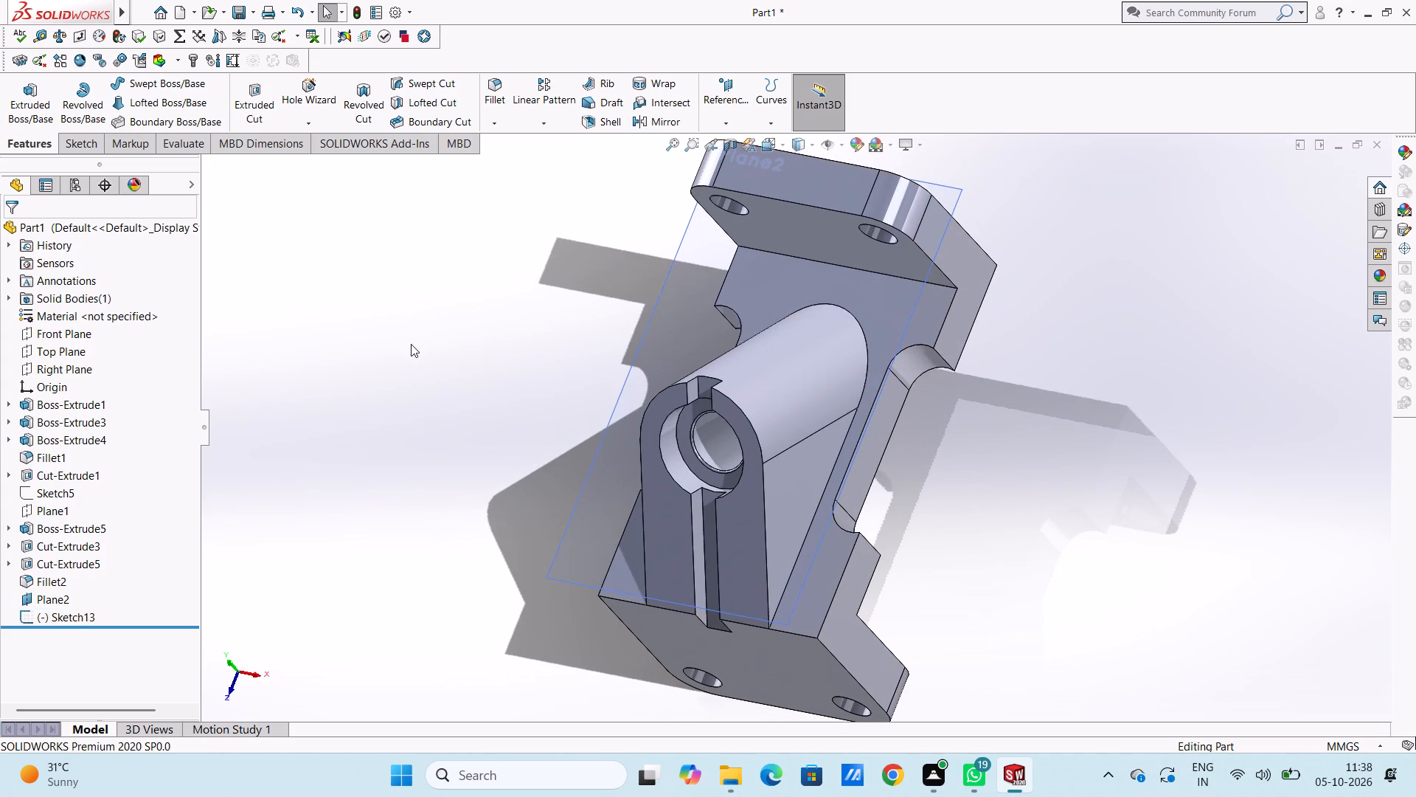
pyautogui.moveTo(444, 399); pyautogui.dragTo(394, 383, button='middle')
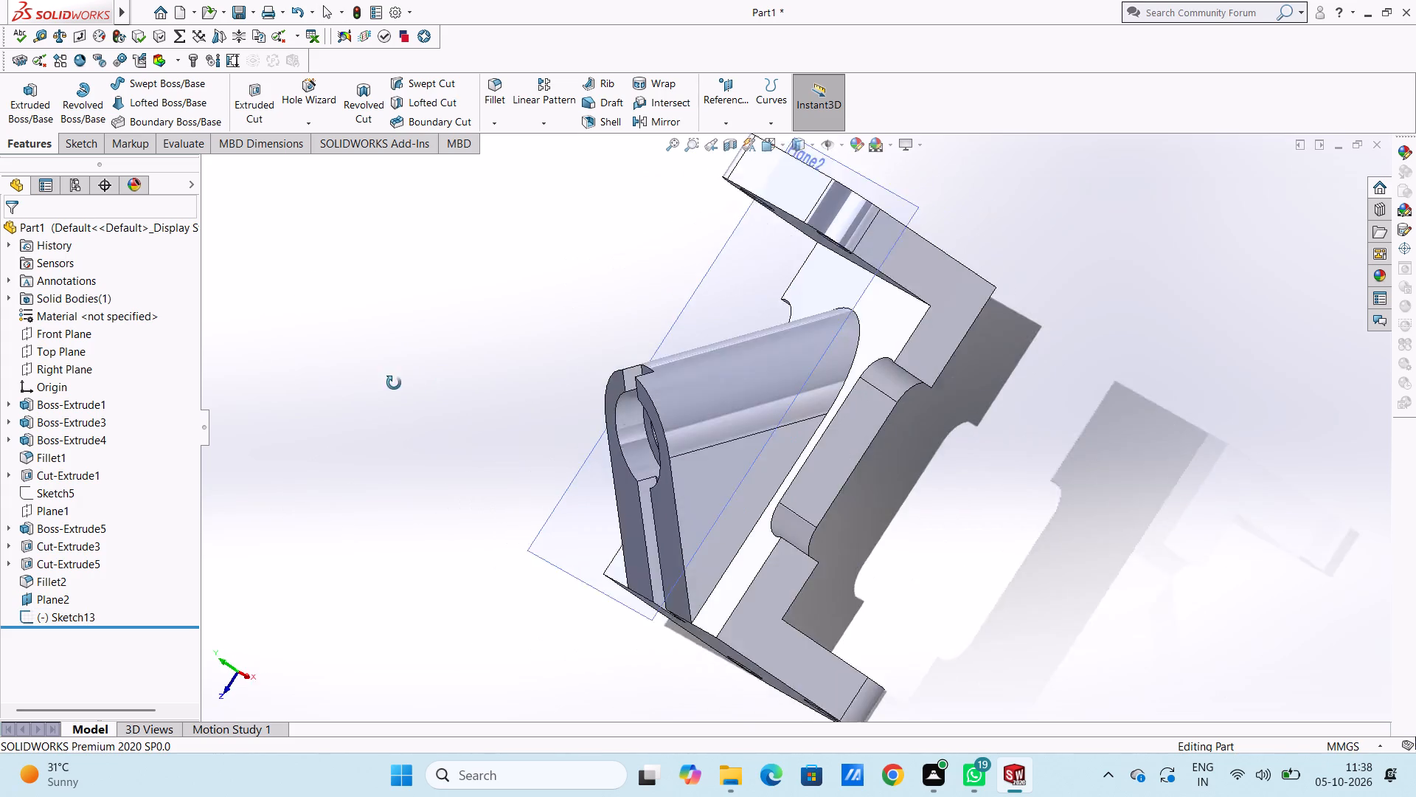
pyautogui.moveTo(394, 383); pyautogui.dragTo(418, 359, button='middle')
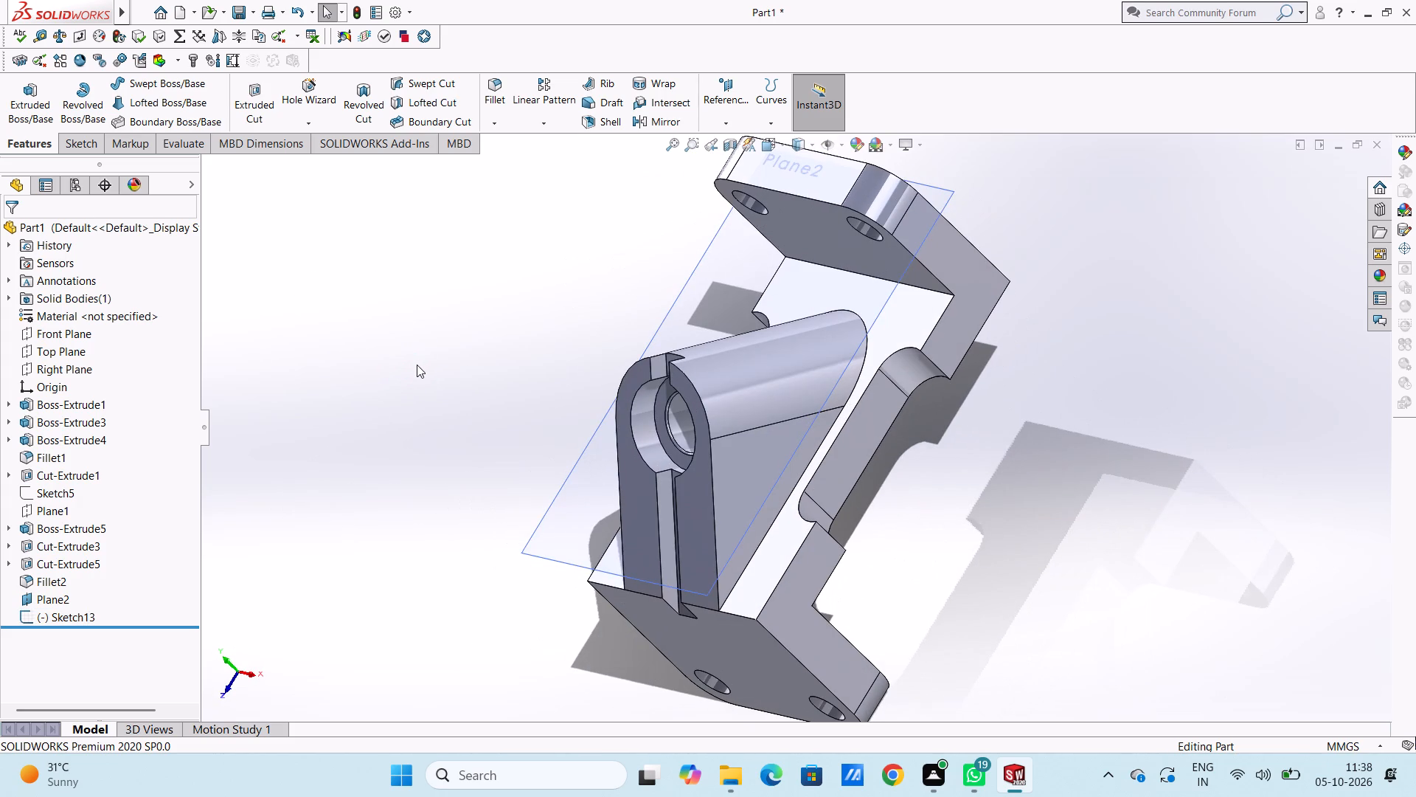
pyautogui.scroll(-2, 417, 365)
pyautogui.scroll(4, 417, 365)
pyautogui.moveTo(601, 398); pyautogui.dragTo(642, 390, button='middle')
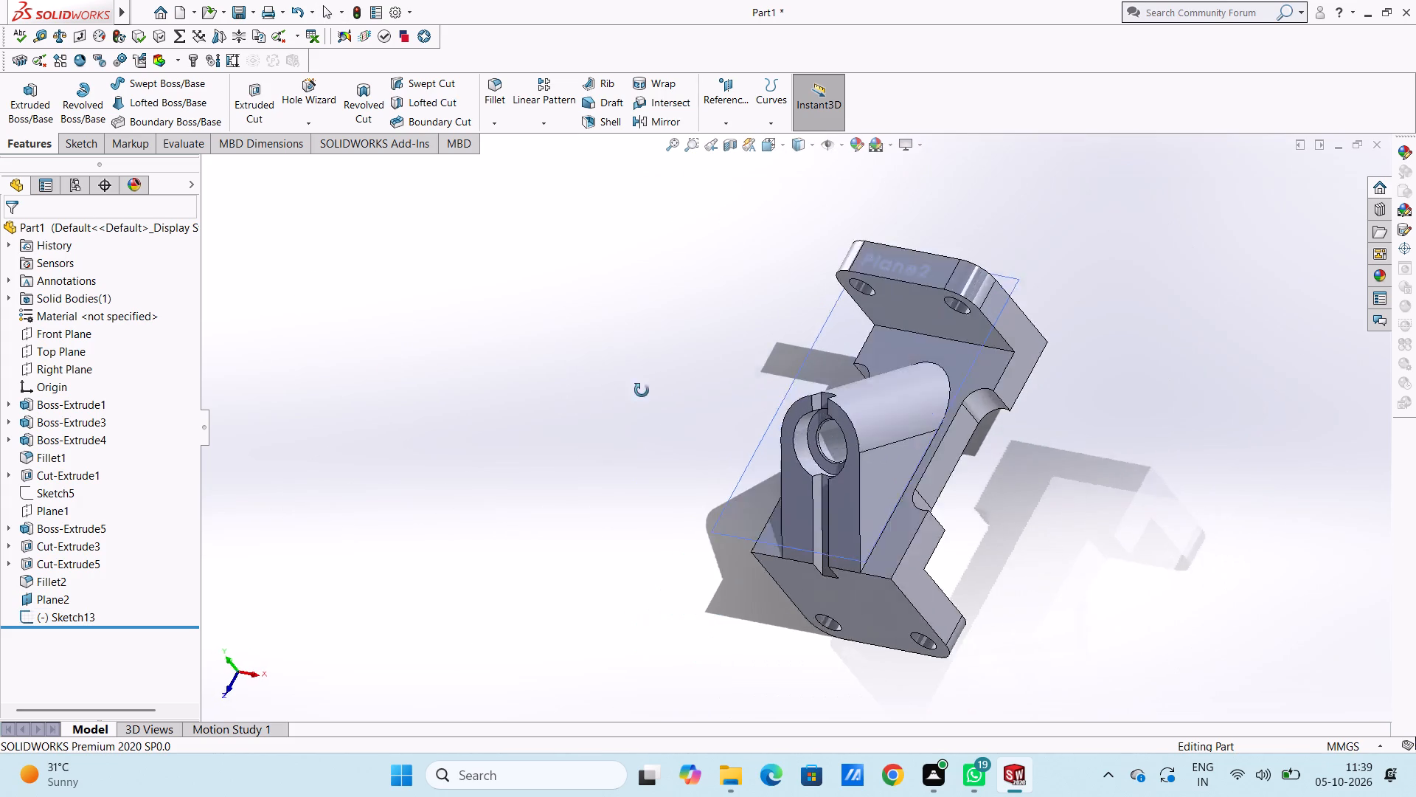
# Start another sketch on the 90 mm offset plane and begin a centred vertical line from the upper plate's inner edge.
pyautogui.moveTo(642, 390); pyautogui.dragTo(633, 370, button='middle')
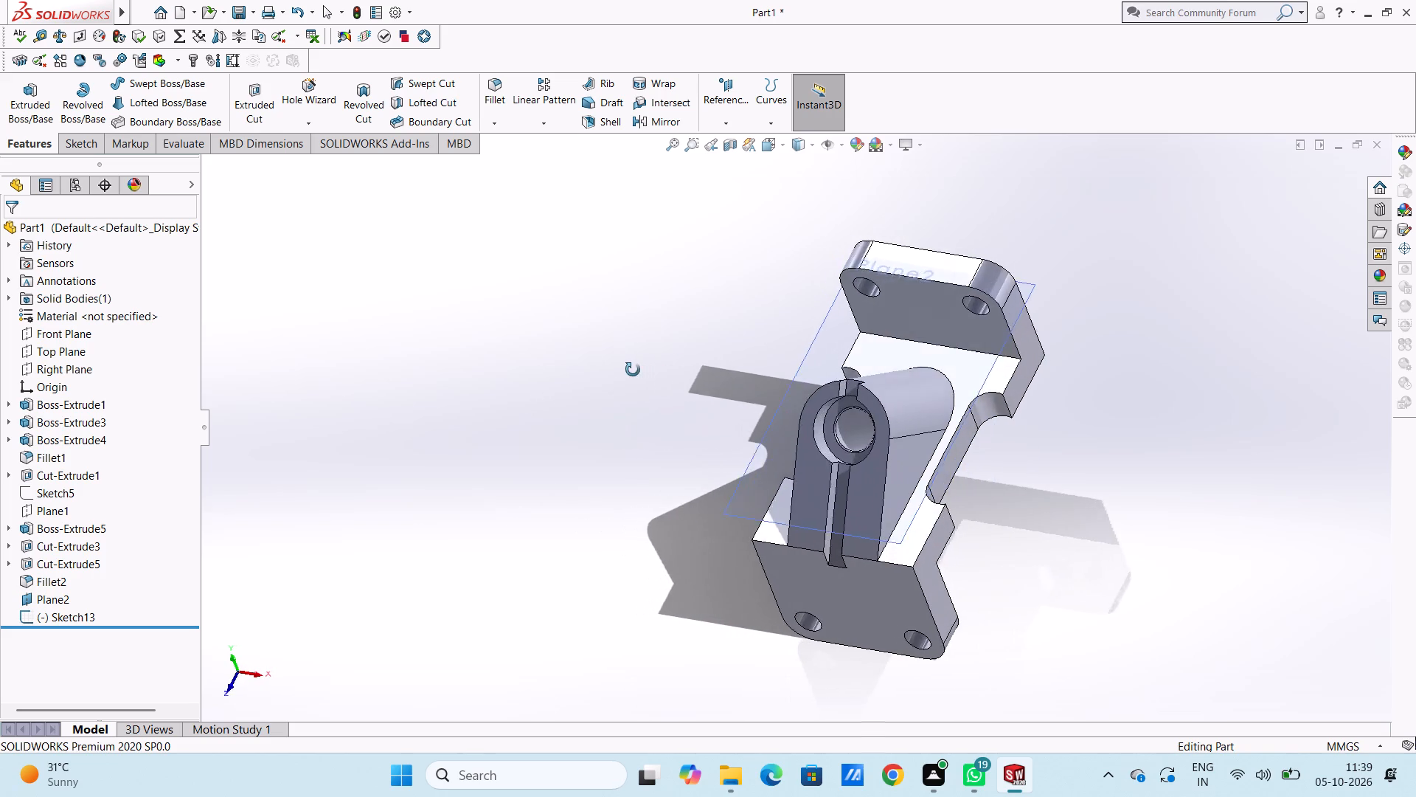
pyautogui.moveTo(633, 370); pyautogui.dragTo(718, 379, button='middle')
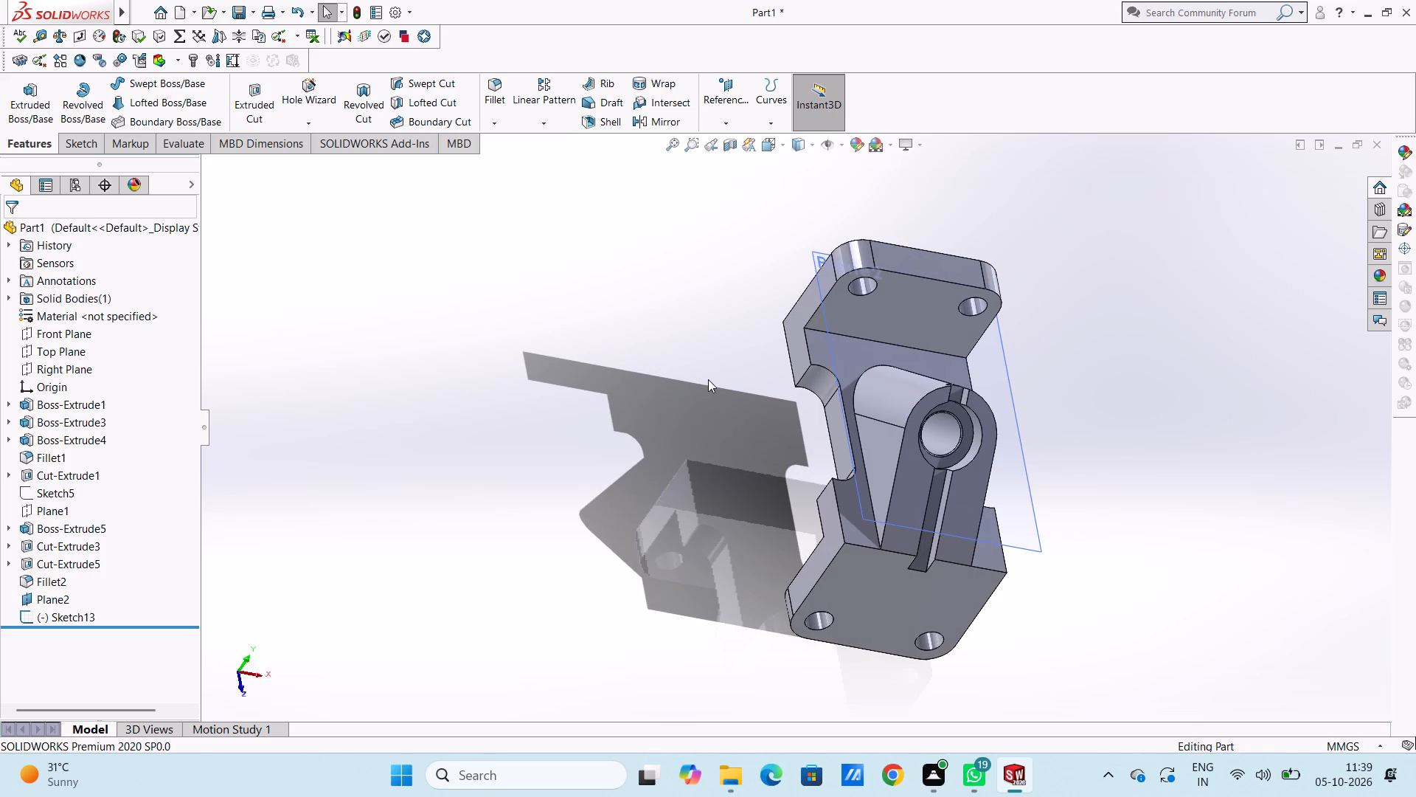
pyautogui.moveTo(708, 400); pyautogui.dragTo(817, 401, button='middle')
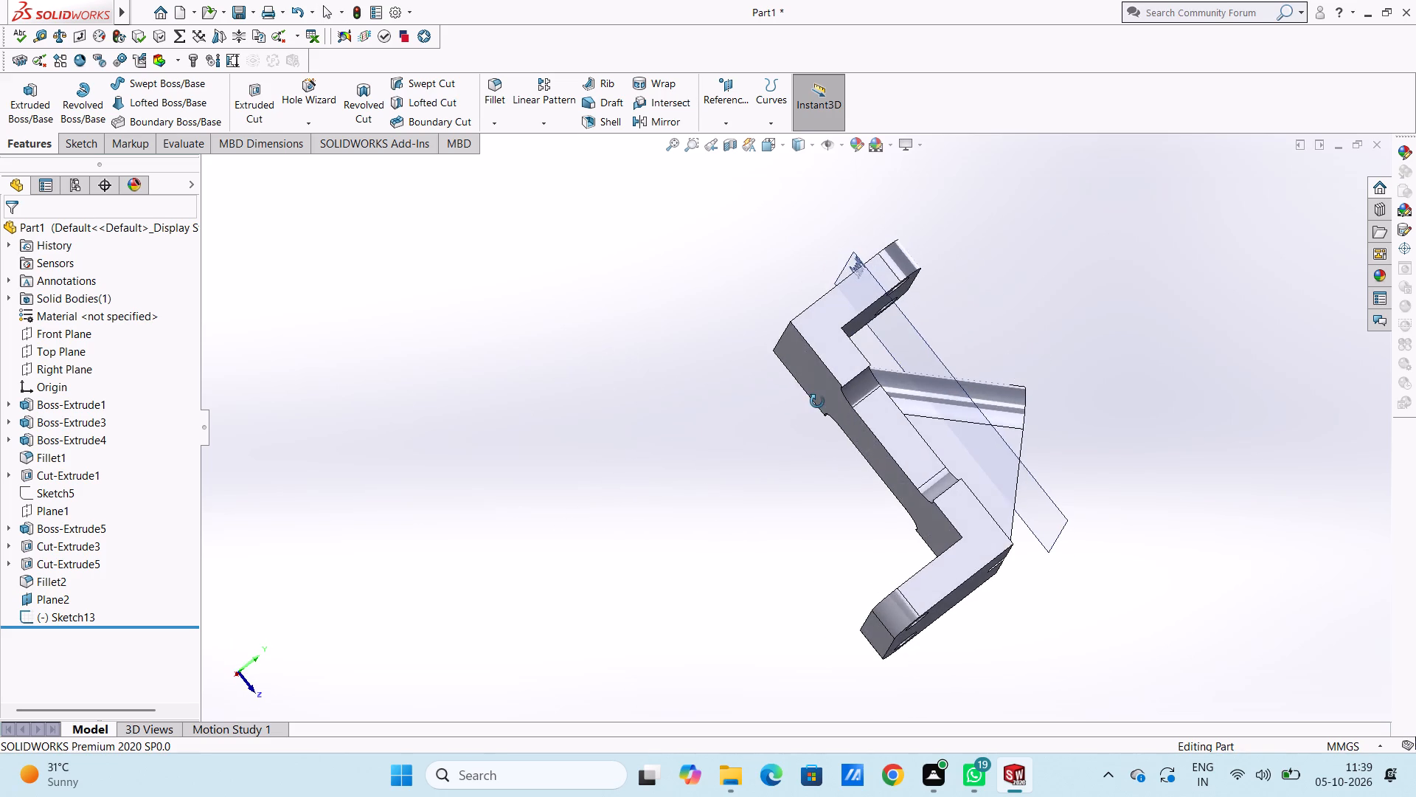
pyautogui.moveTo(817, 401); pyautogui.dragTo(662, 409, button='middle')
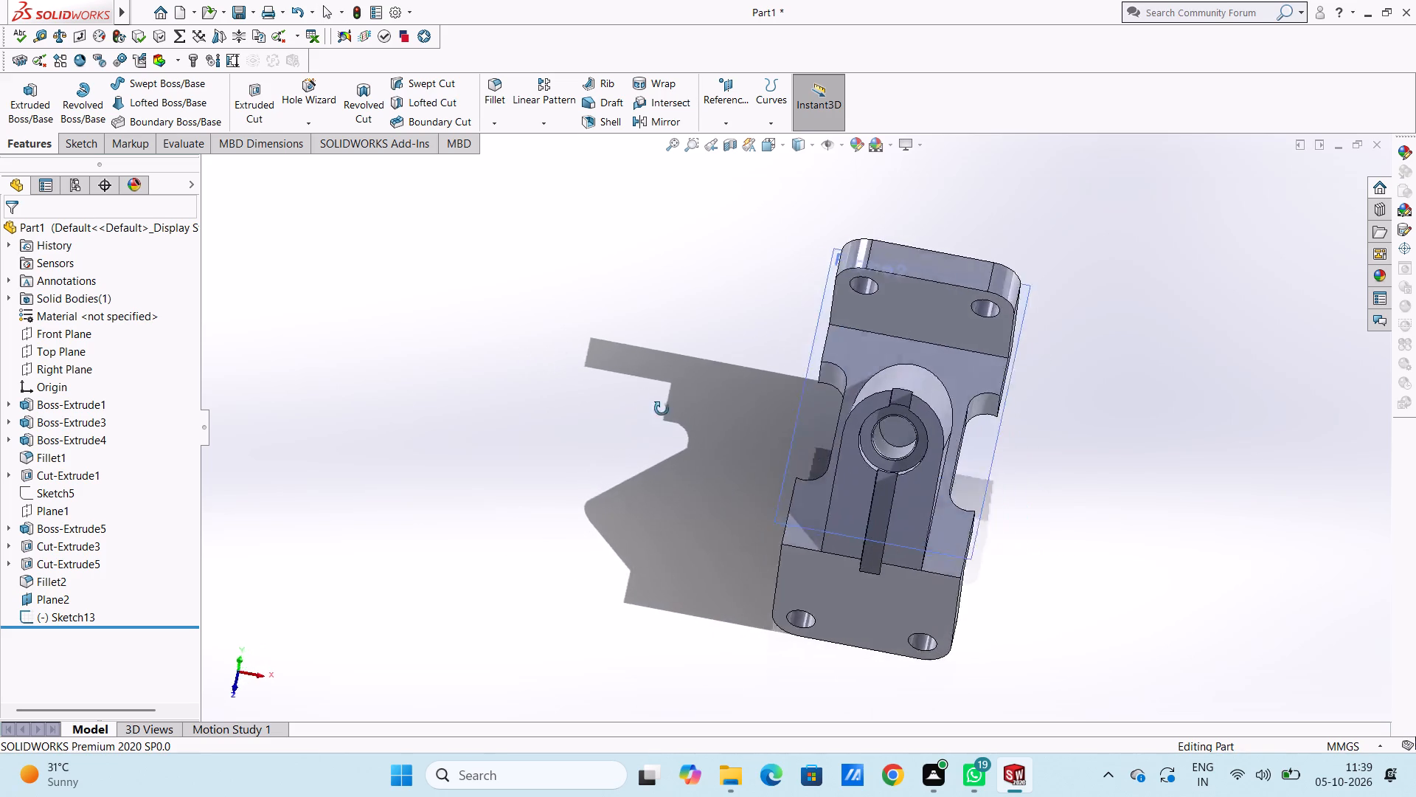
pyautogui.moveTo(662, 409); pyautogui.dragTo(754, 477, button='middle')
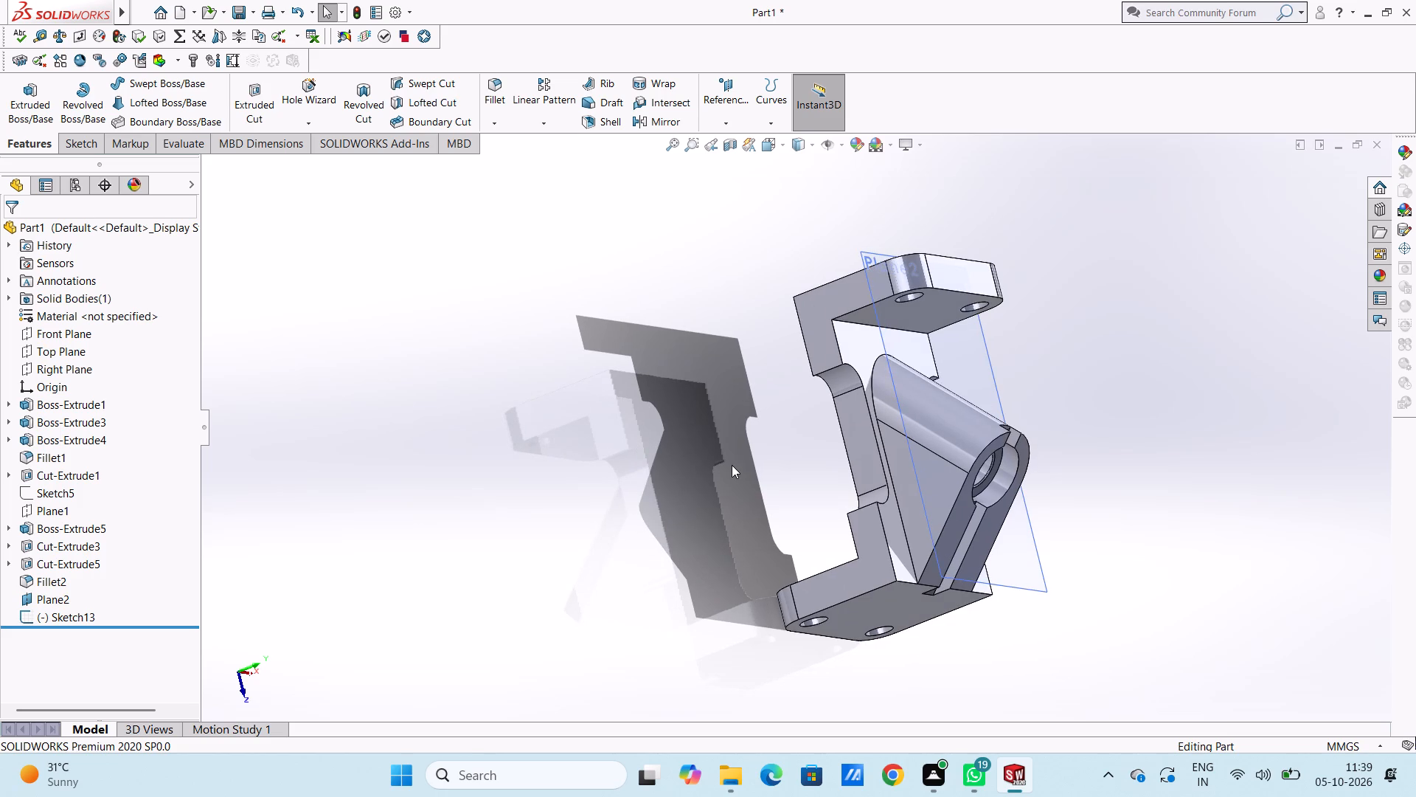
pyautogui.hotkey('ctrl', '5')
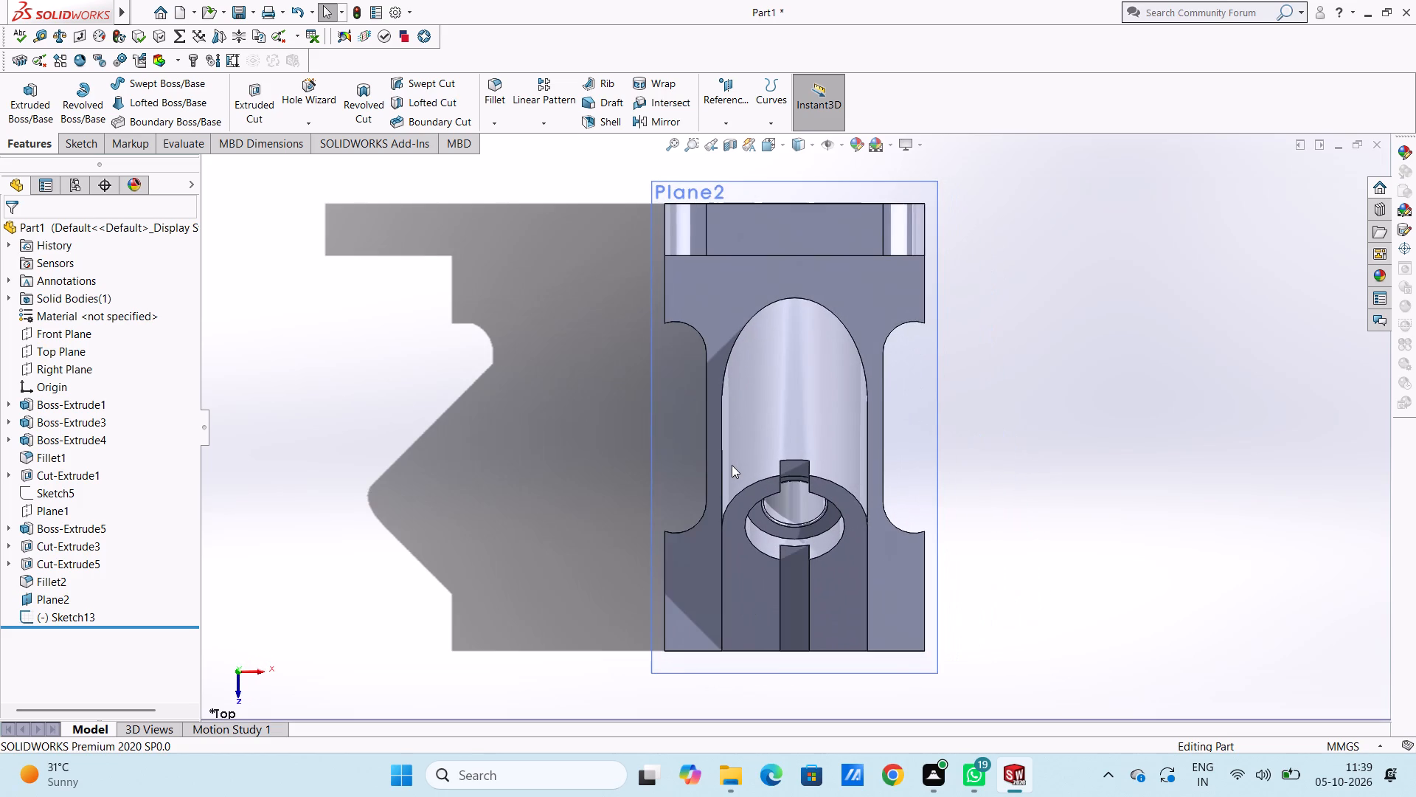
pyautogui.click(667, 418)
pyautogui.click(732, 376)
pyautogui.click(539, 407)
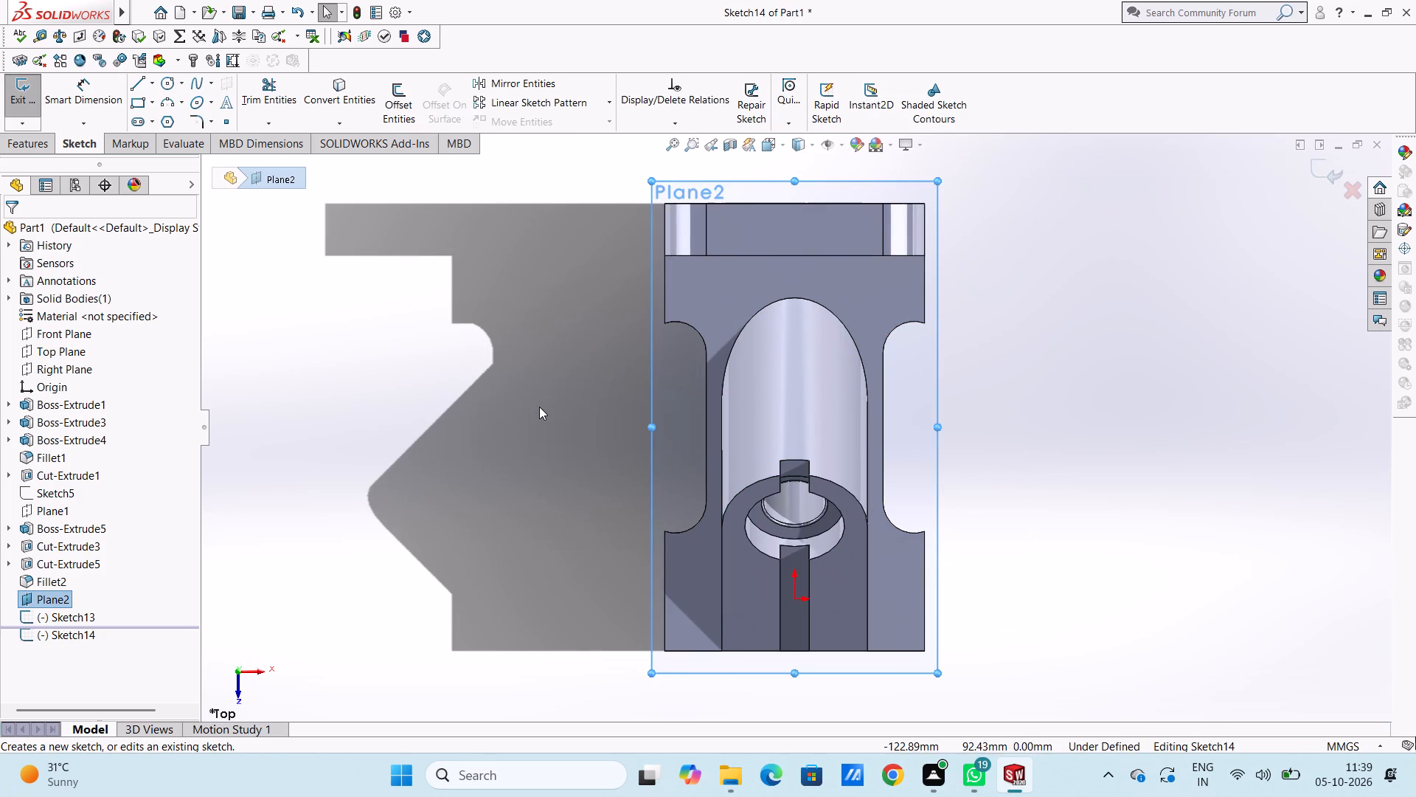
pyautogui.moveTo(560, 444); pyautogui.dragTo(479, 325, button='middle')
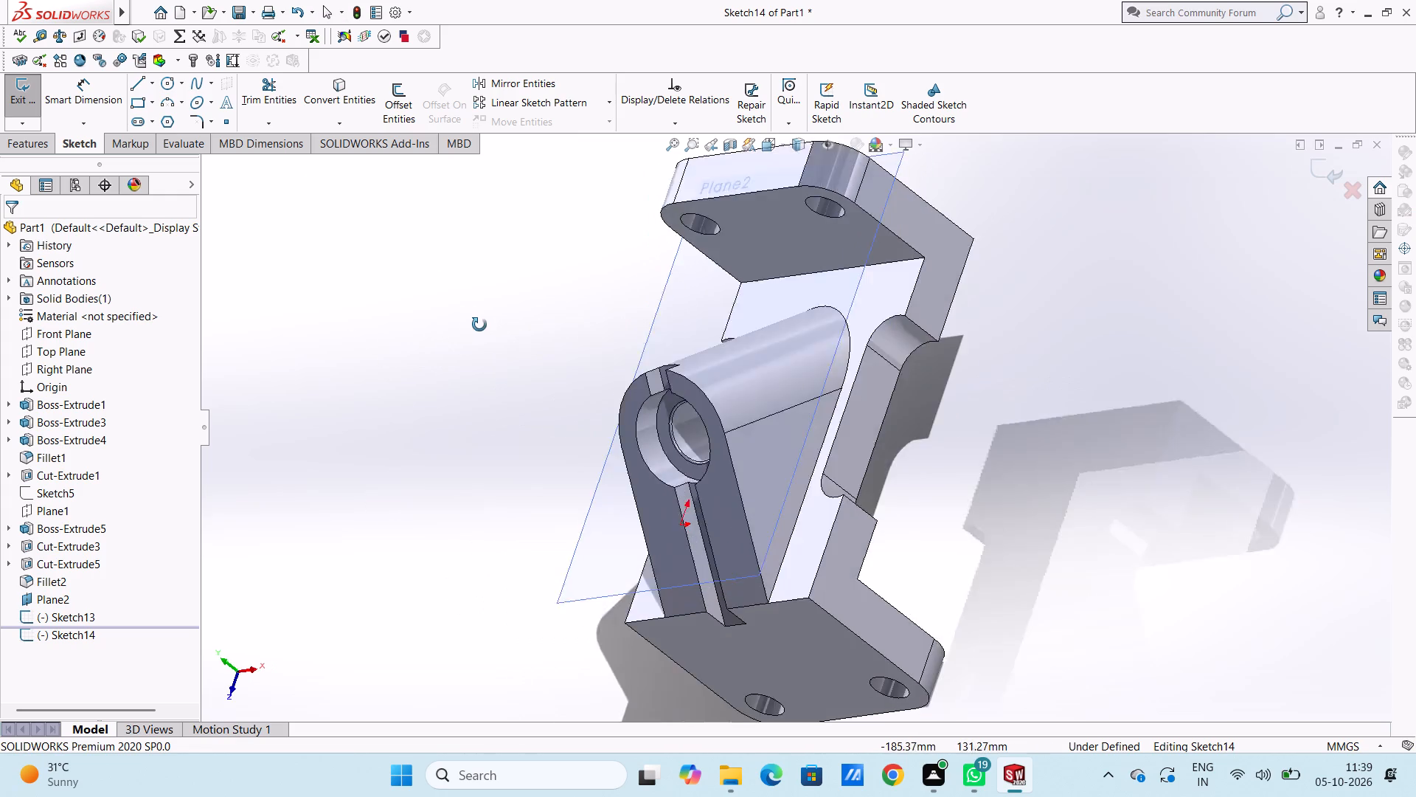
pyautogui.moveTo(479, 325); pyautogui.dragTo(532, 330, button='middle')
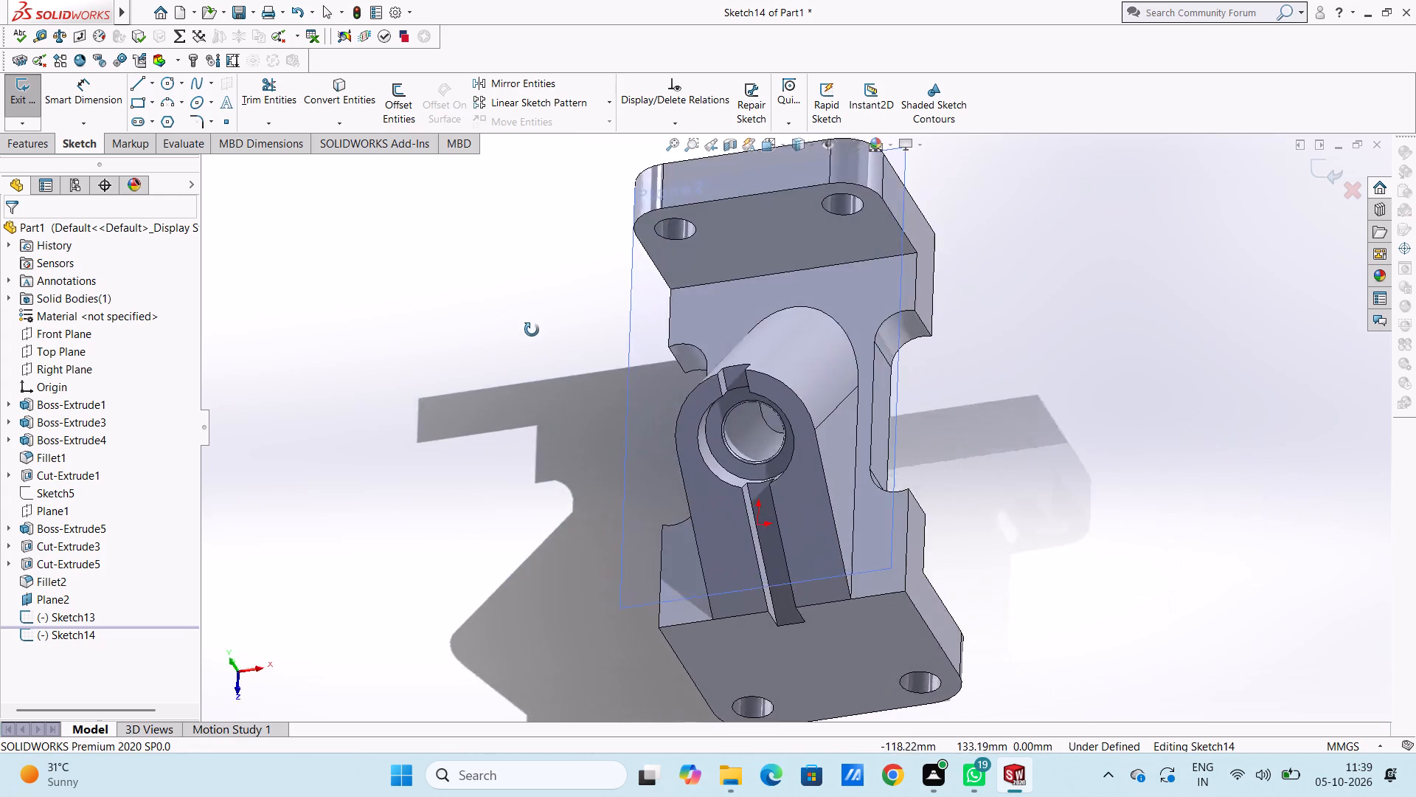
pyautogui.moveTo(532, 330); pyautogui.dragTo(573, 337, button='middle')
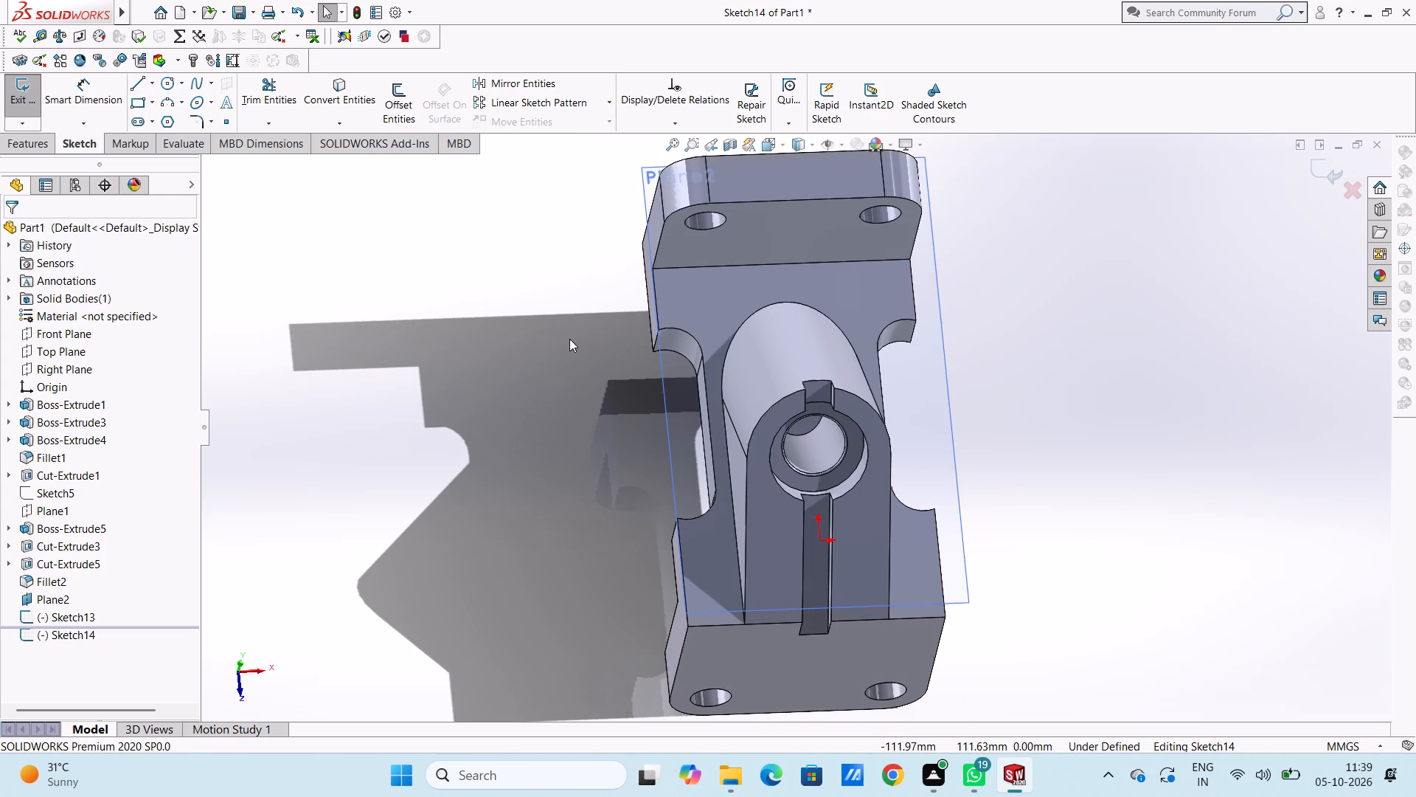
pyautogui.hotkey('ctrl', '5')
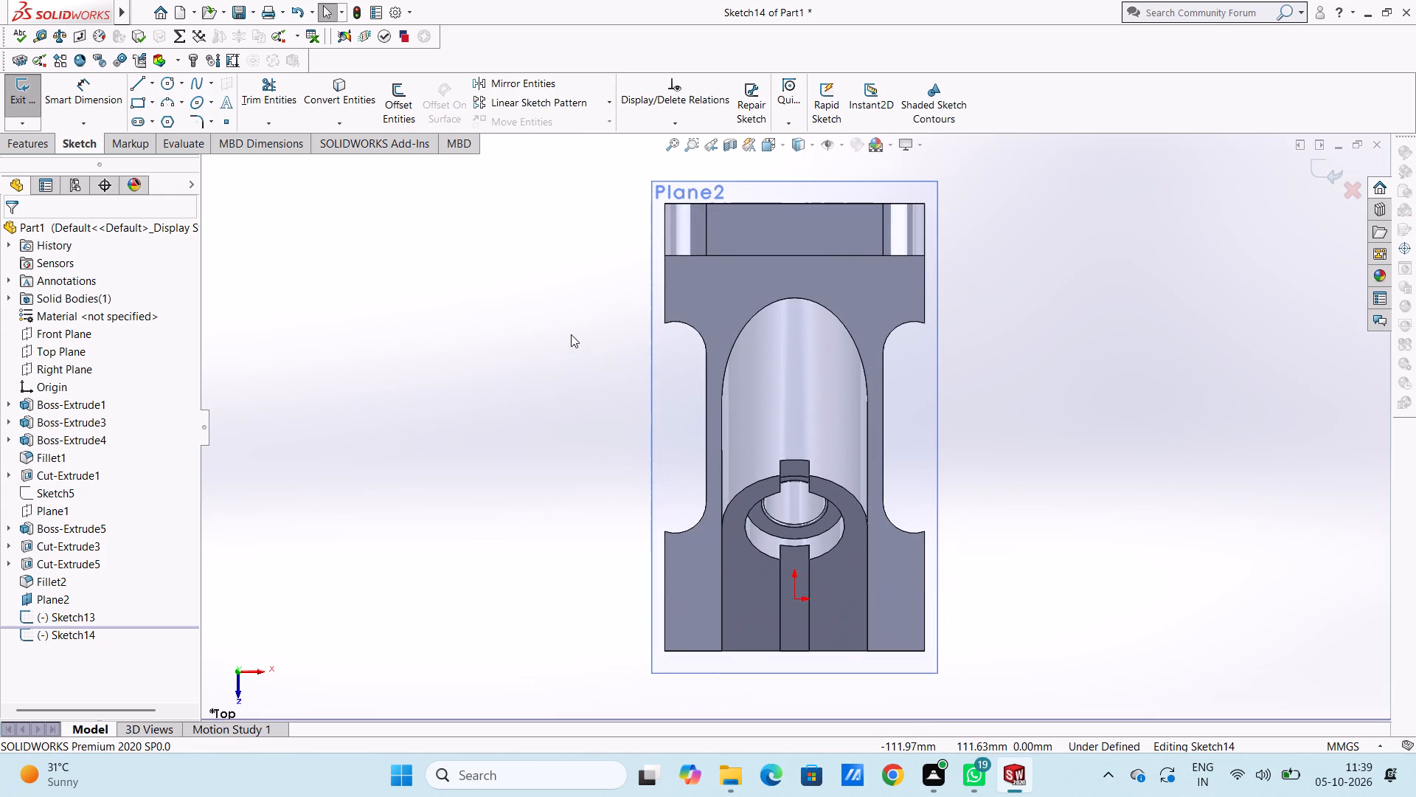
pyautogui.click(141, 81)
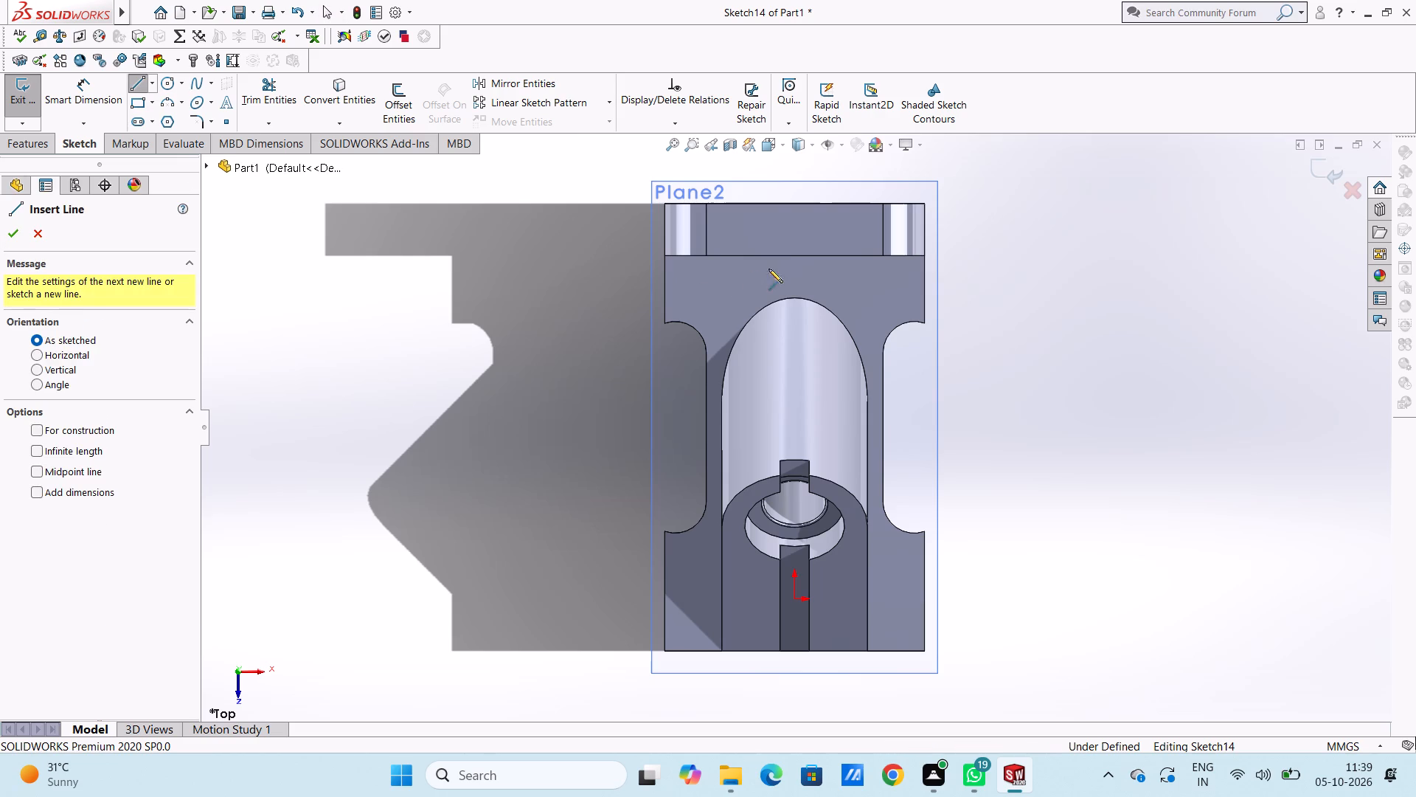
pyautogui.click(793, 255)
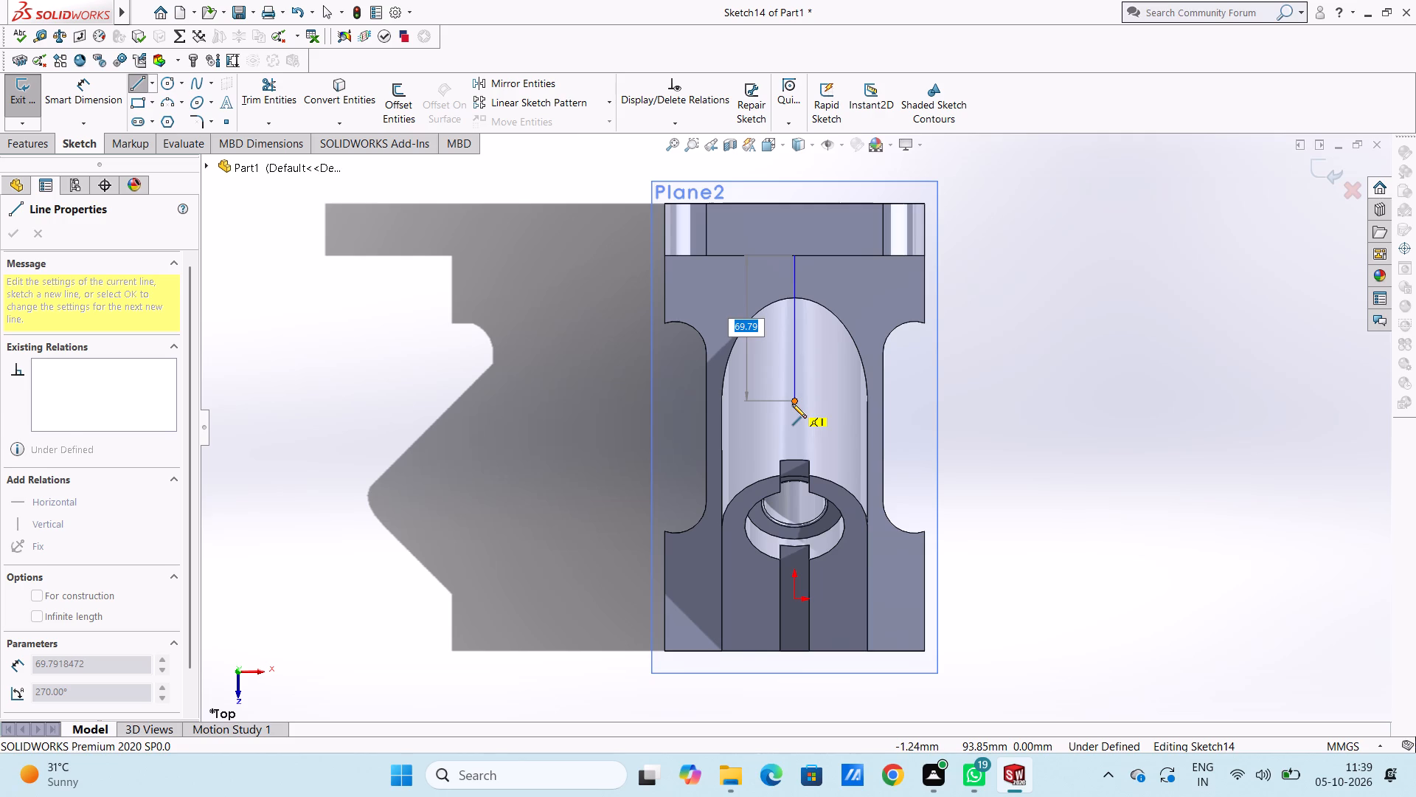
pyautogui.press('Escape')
# Undo the new sketch, the earlier rib line sketch and the preceding change to the 90 mm offset plane.
pyautogui.hotkey('ctrl', 'z')
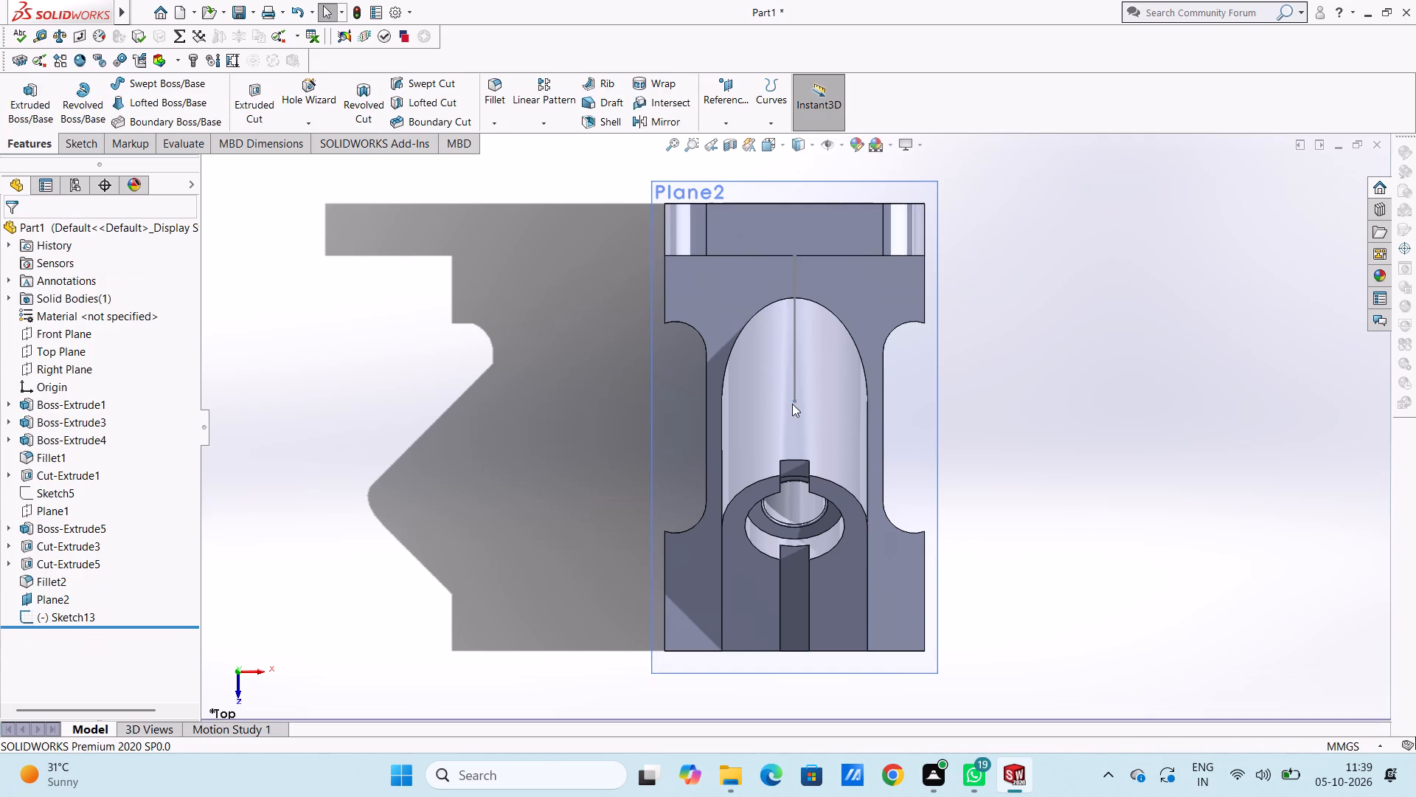
pyautogui.hotkey('ctrl', 'z')
pyautogui.hotkey('ctrl', 'z')
pyautogui.hotkey('ctrl', 'z')
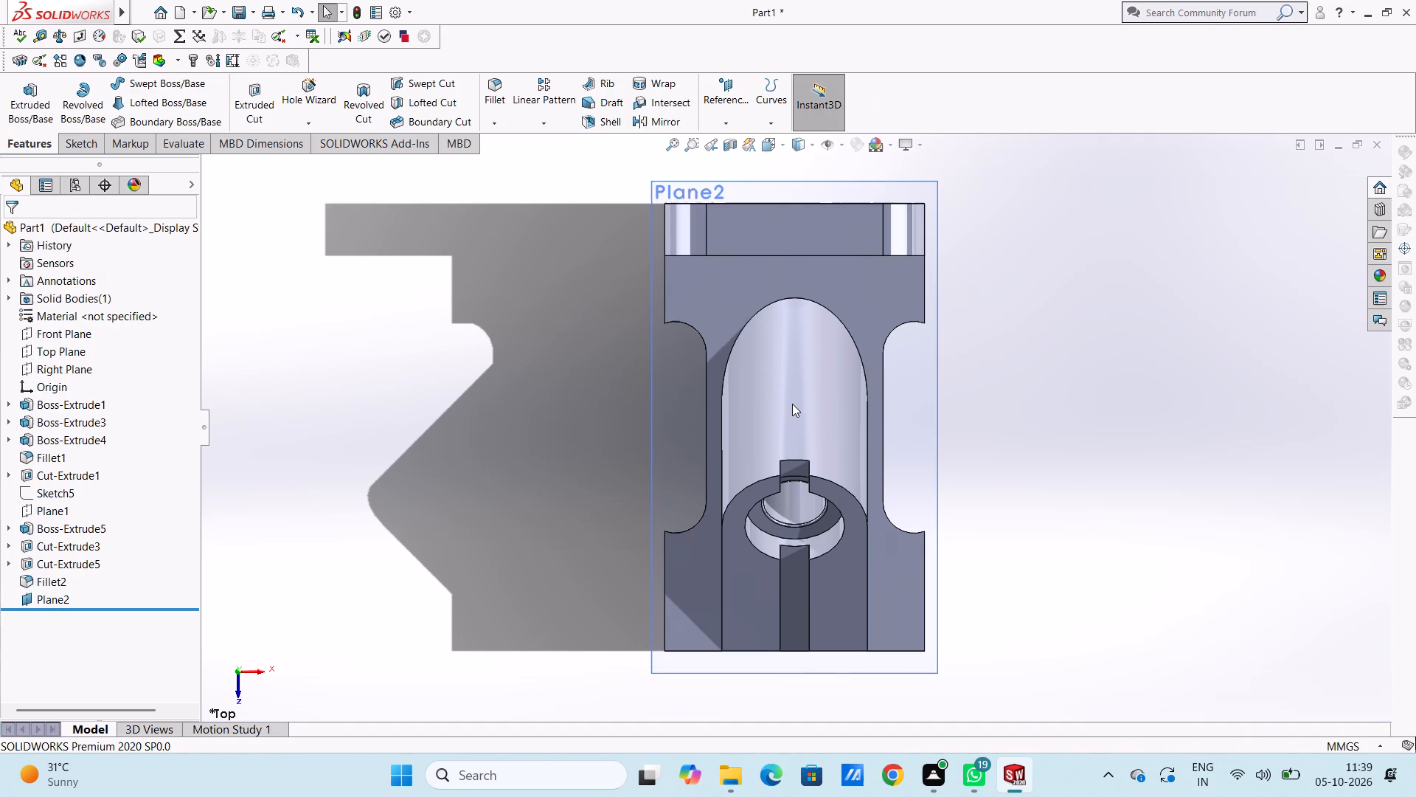
pyautogui.hotkey('ctrl', 'z')
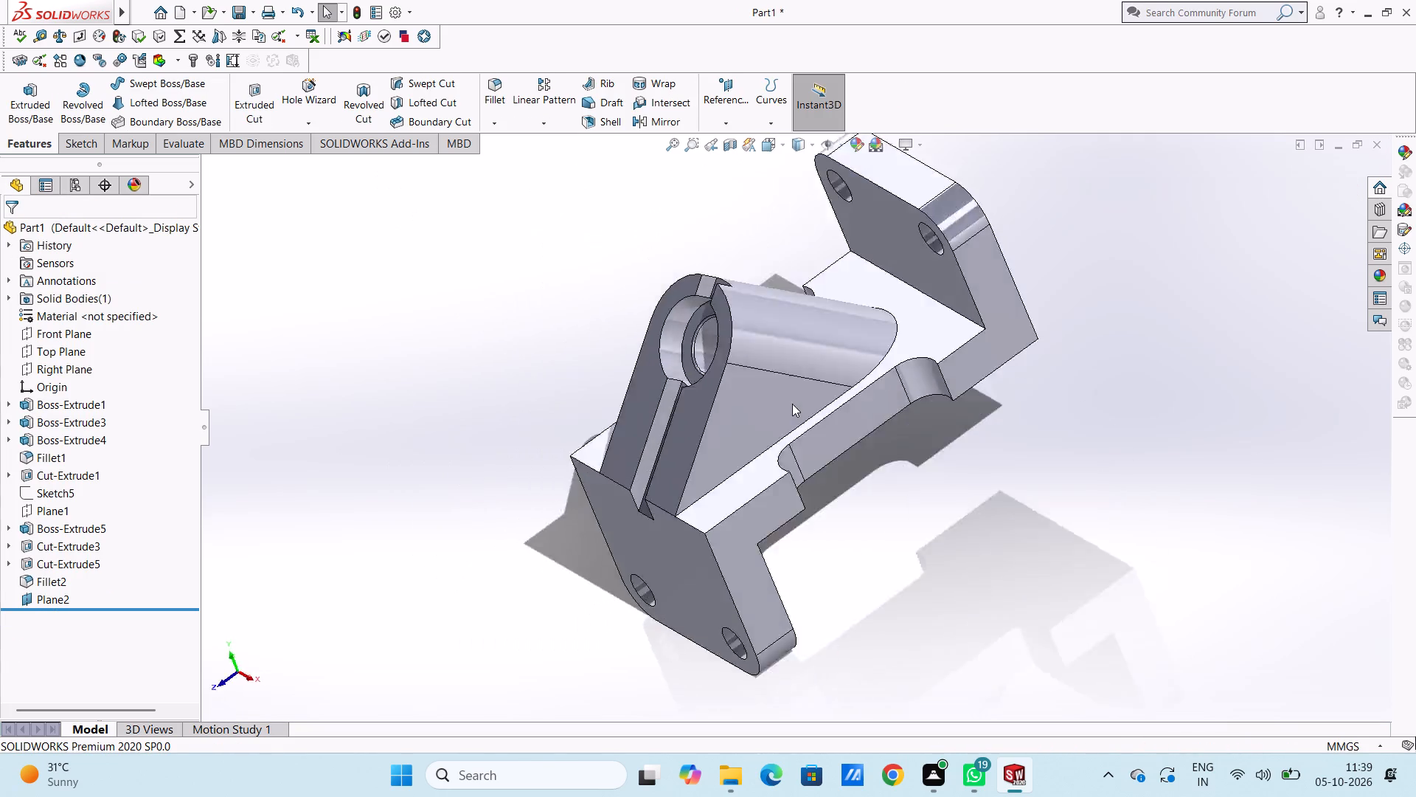
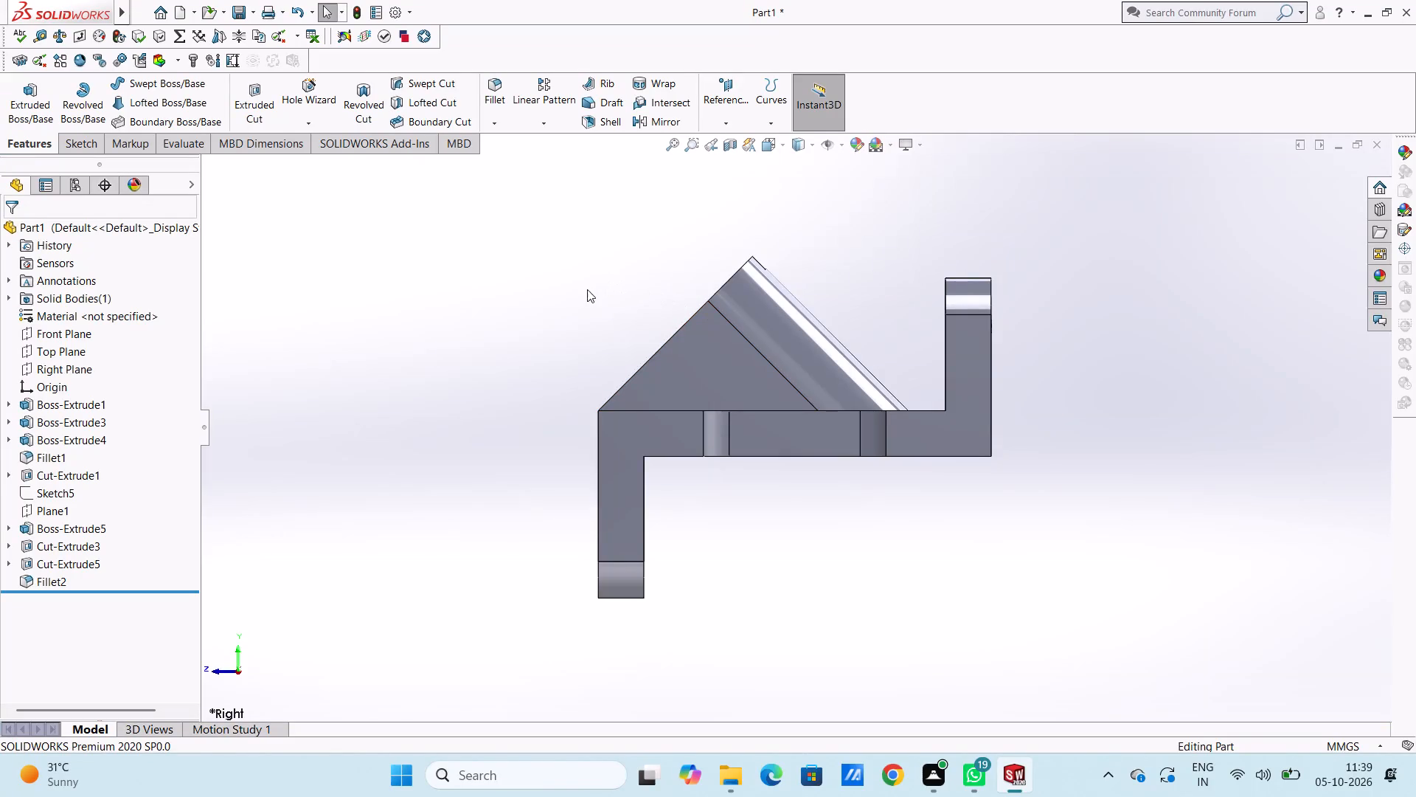
# Examine the boss and both plates from several angles to decide which plane should carry the rib sketch.
pyautogui.moveTo(591, 293); pyautogui.dragTo(665, 545, button='middle')
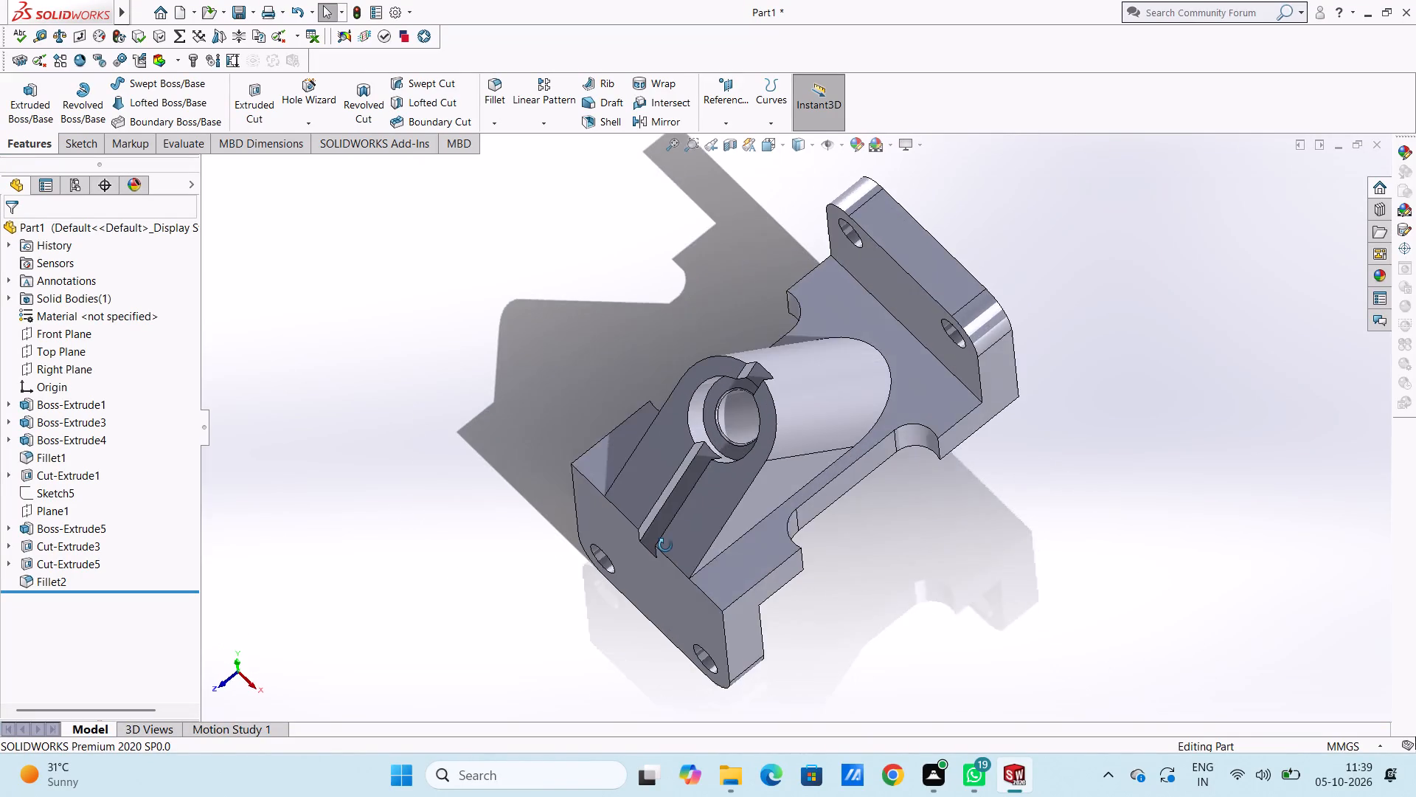
pyautogui.moveTo(665, 545); pyautogui.dragTo(666, 546, button='middle')
pyautogui.moveTo(490, 374); pyautogui.dragTo(537, 446, button='middle')
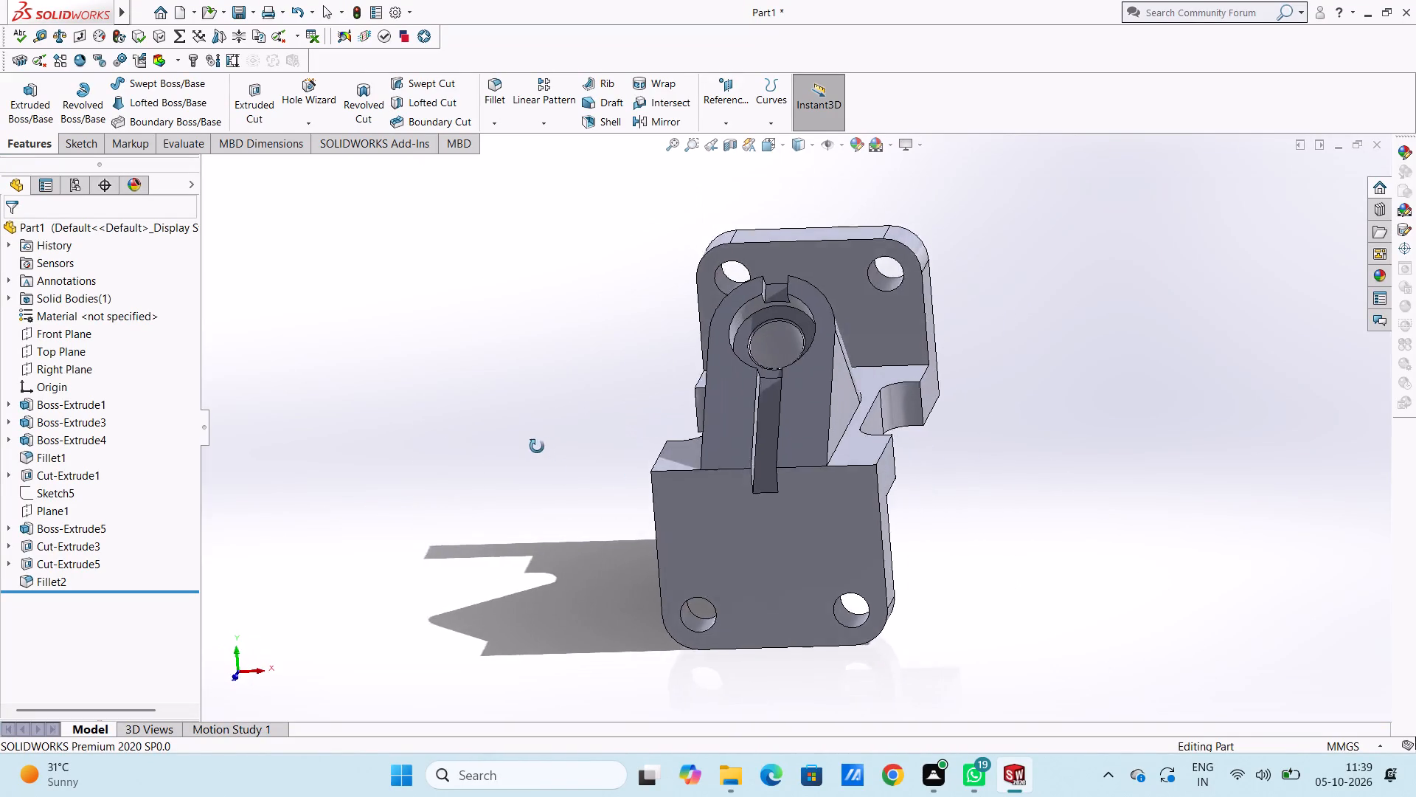
pyautogui.moveTo(537, 446); pyautogui.dragTo(511, 497, button='middle')
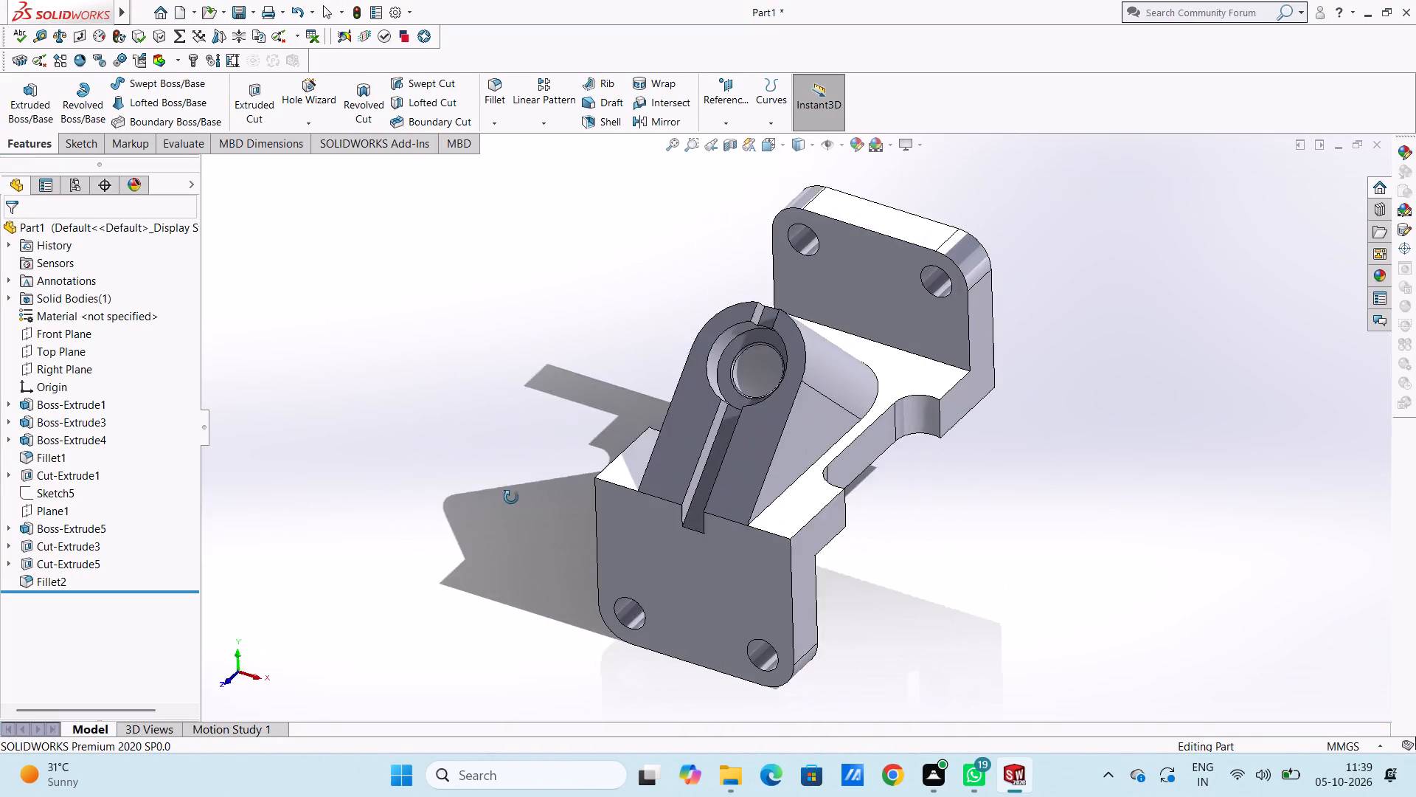
pyautogui.moveTo(511, 497); pyautogui.dragTo(473, 457, button='middle')
pyautogui.moveTo(520, 334); pyautogui.dragTo(583, 424, button='middle')
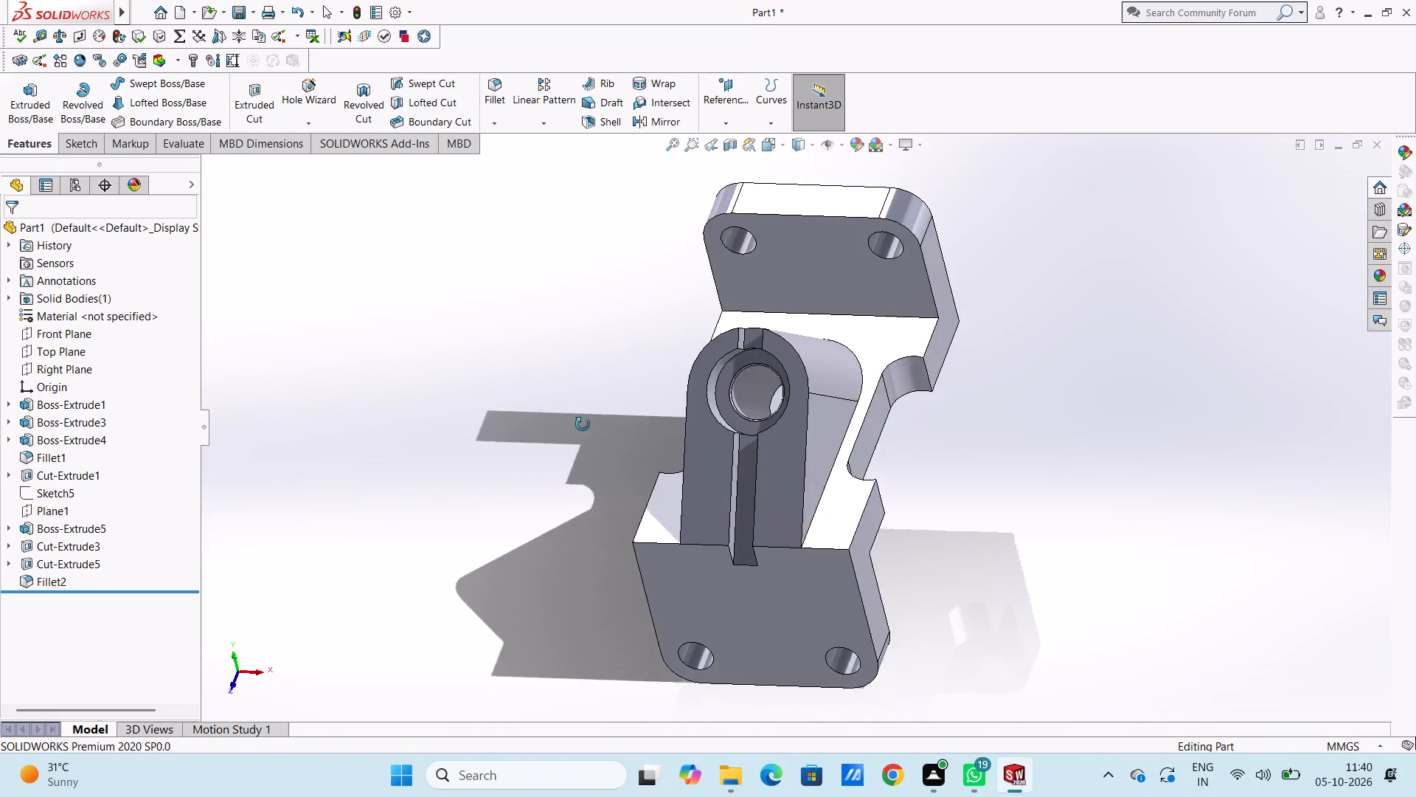
pyautogui.moveTo(583, 424); pyautogui.dragTo(613, 472, button='middle')
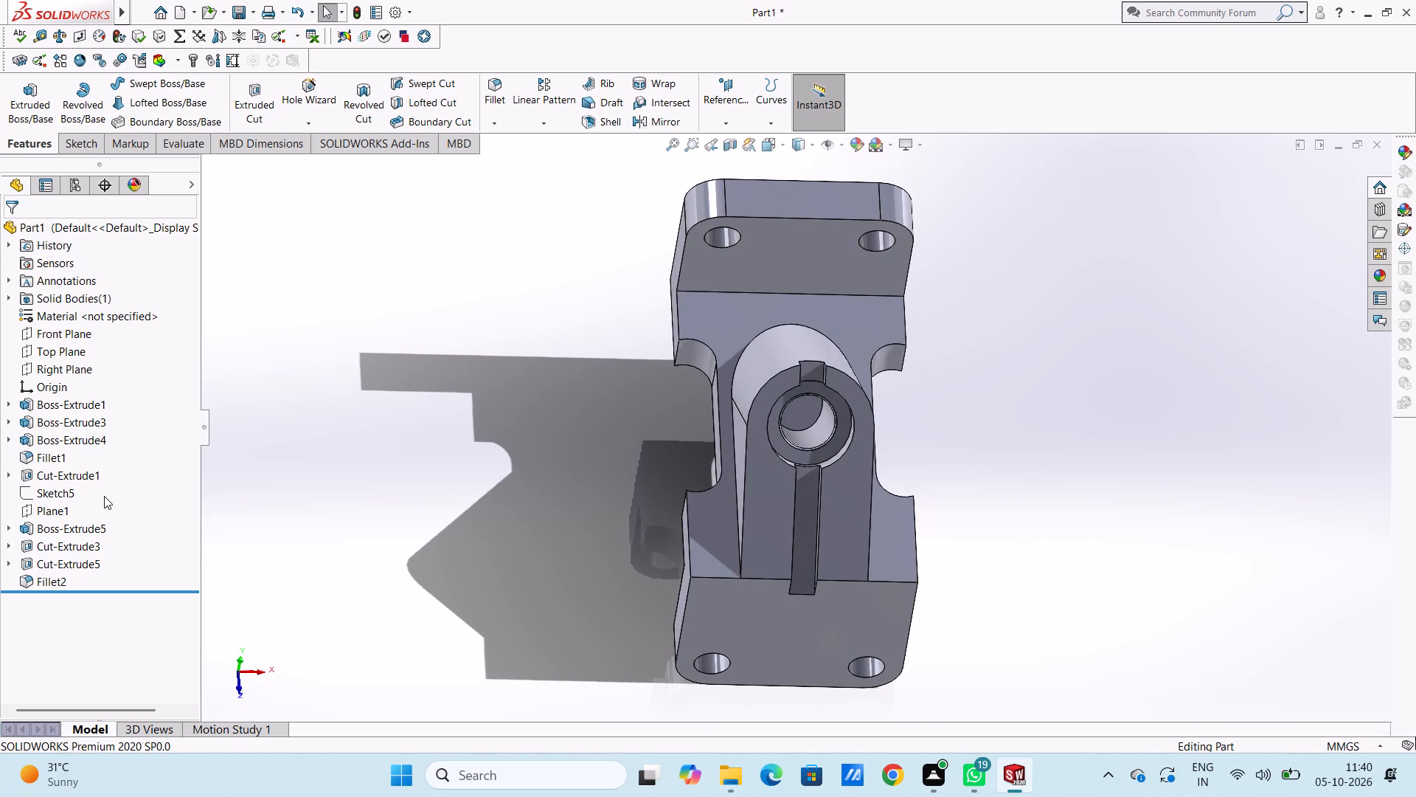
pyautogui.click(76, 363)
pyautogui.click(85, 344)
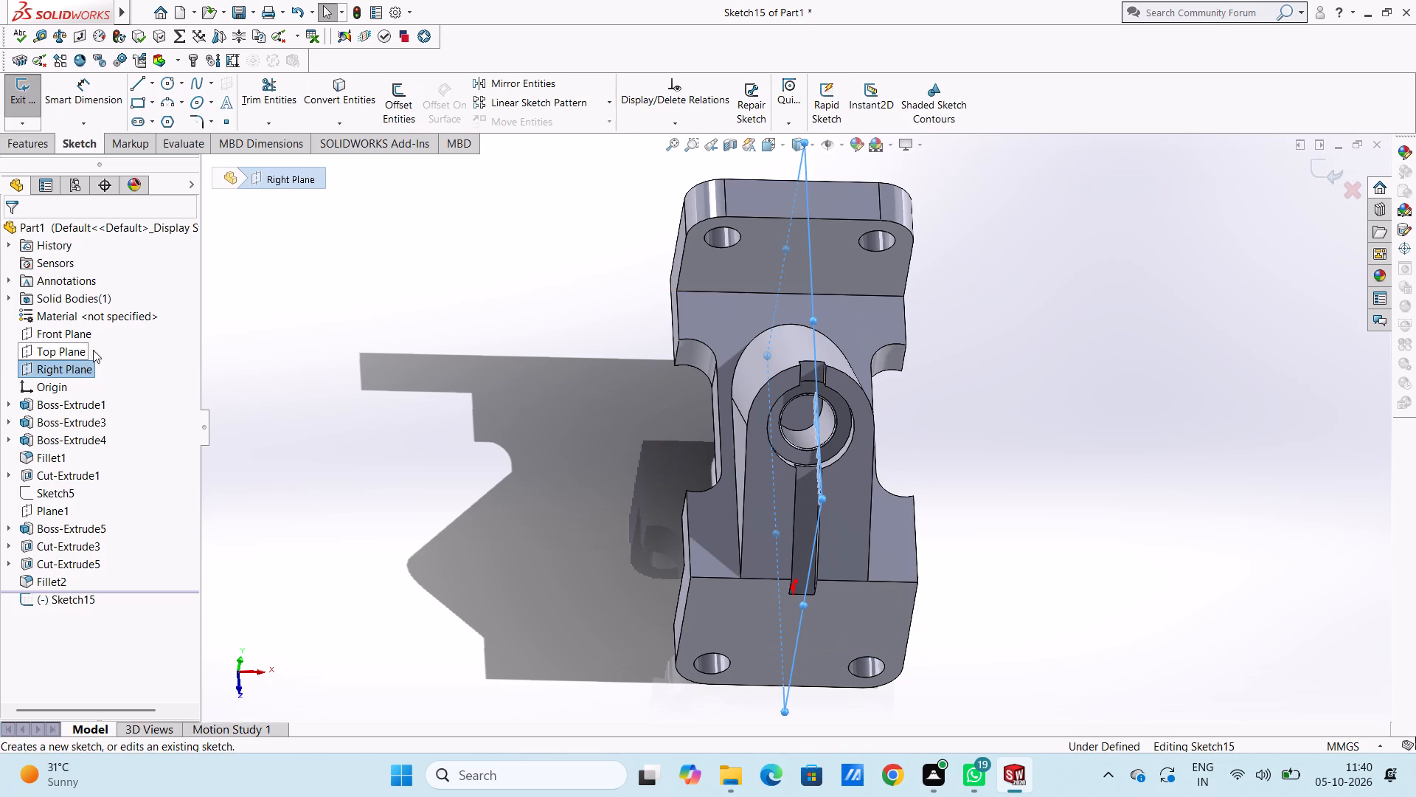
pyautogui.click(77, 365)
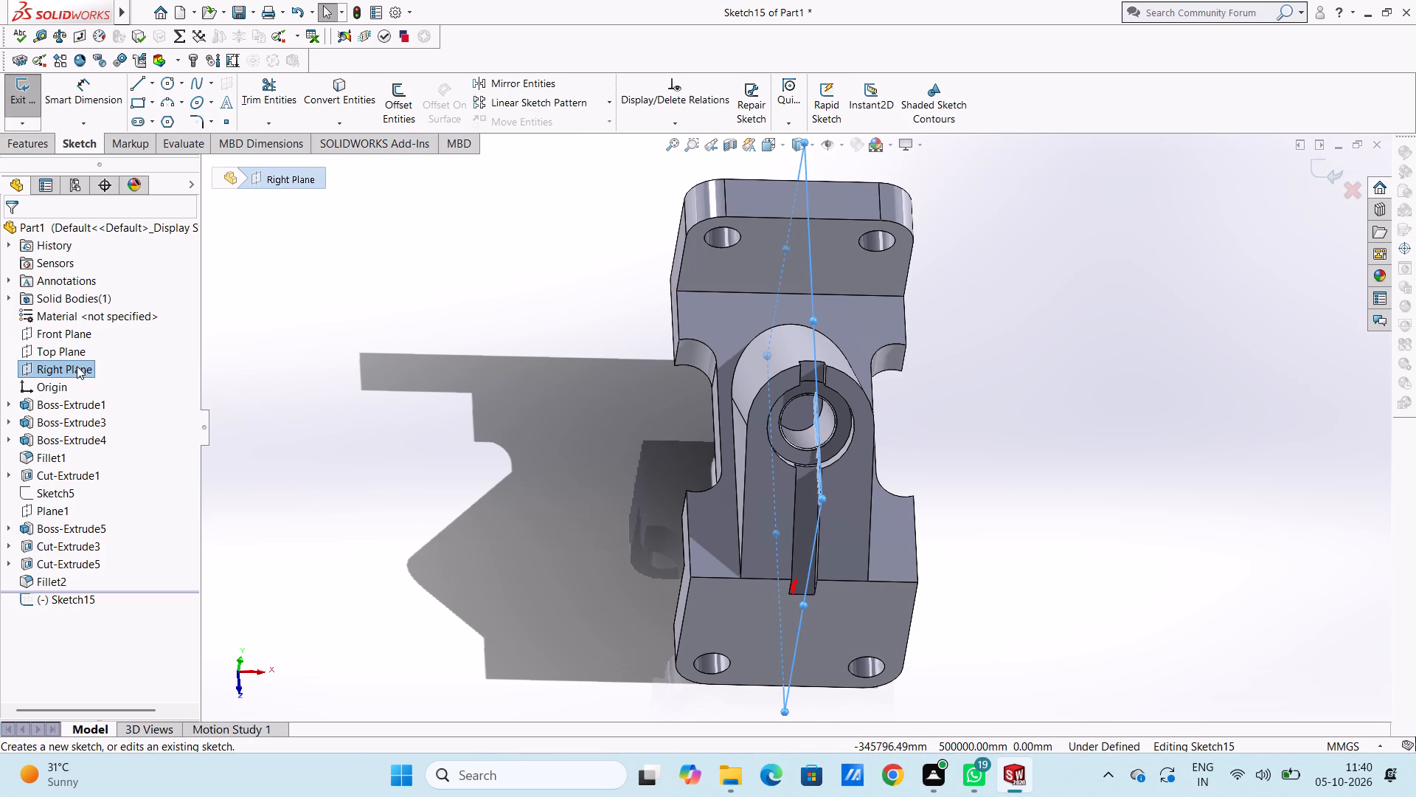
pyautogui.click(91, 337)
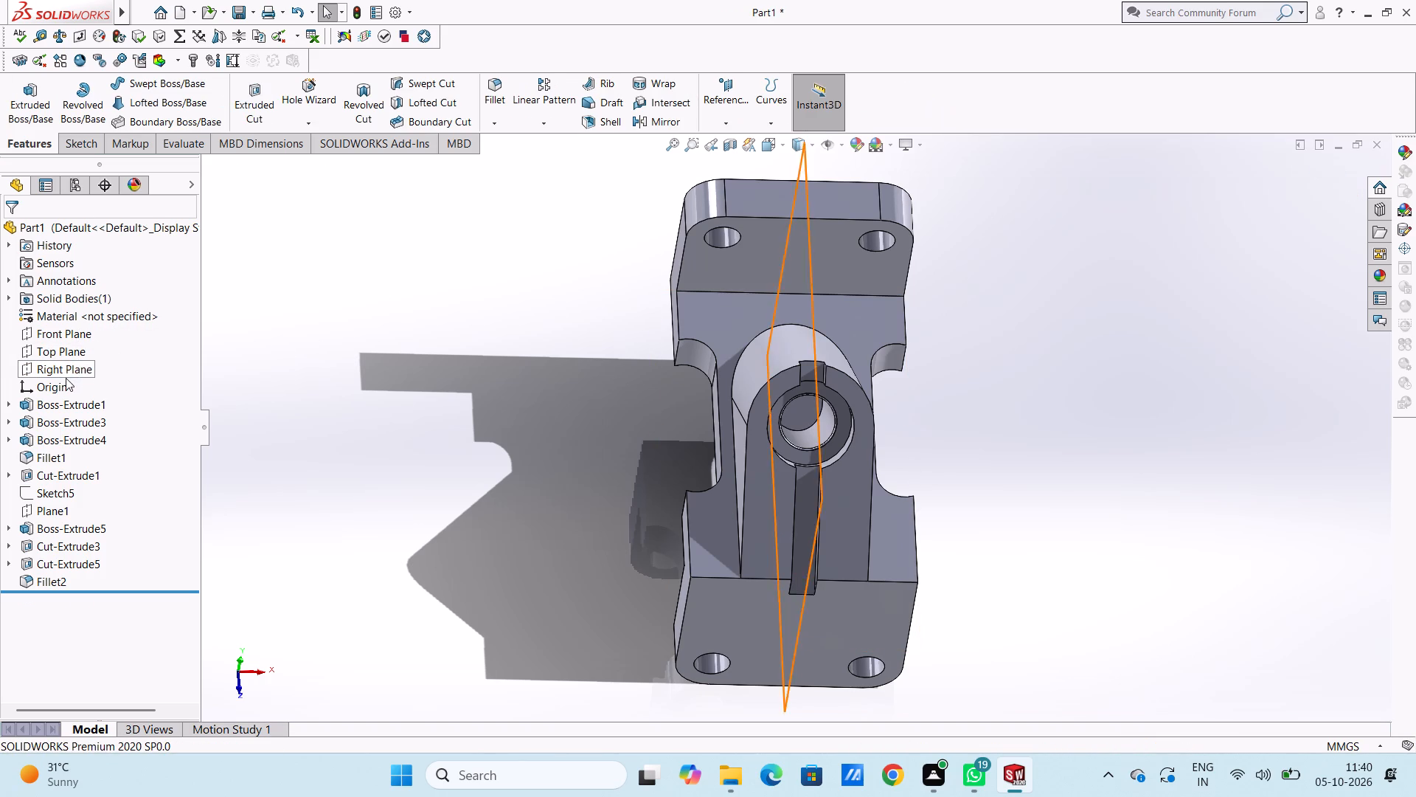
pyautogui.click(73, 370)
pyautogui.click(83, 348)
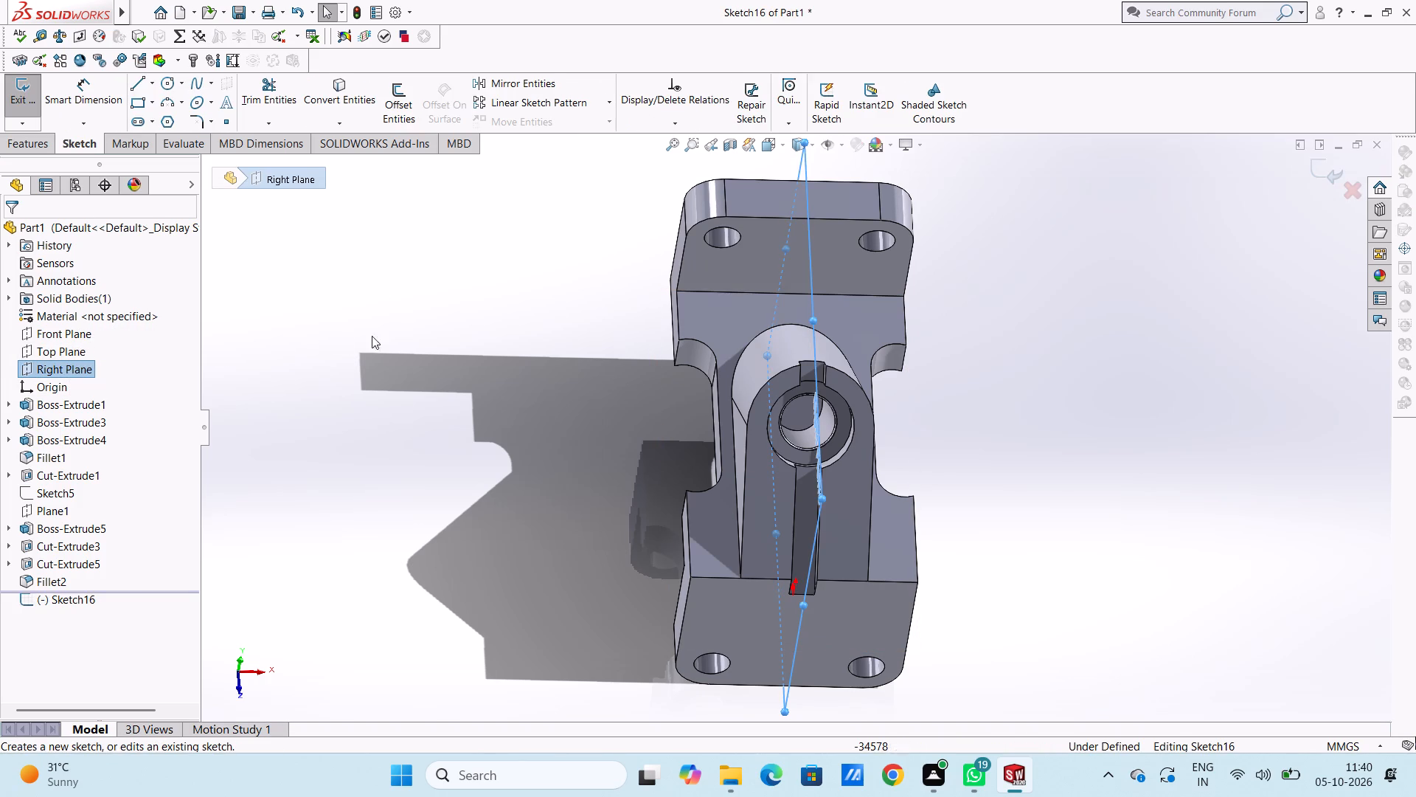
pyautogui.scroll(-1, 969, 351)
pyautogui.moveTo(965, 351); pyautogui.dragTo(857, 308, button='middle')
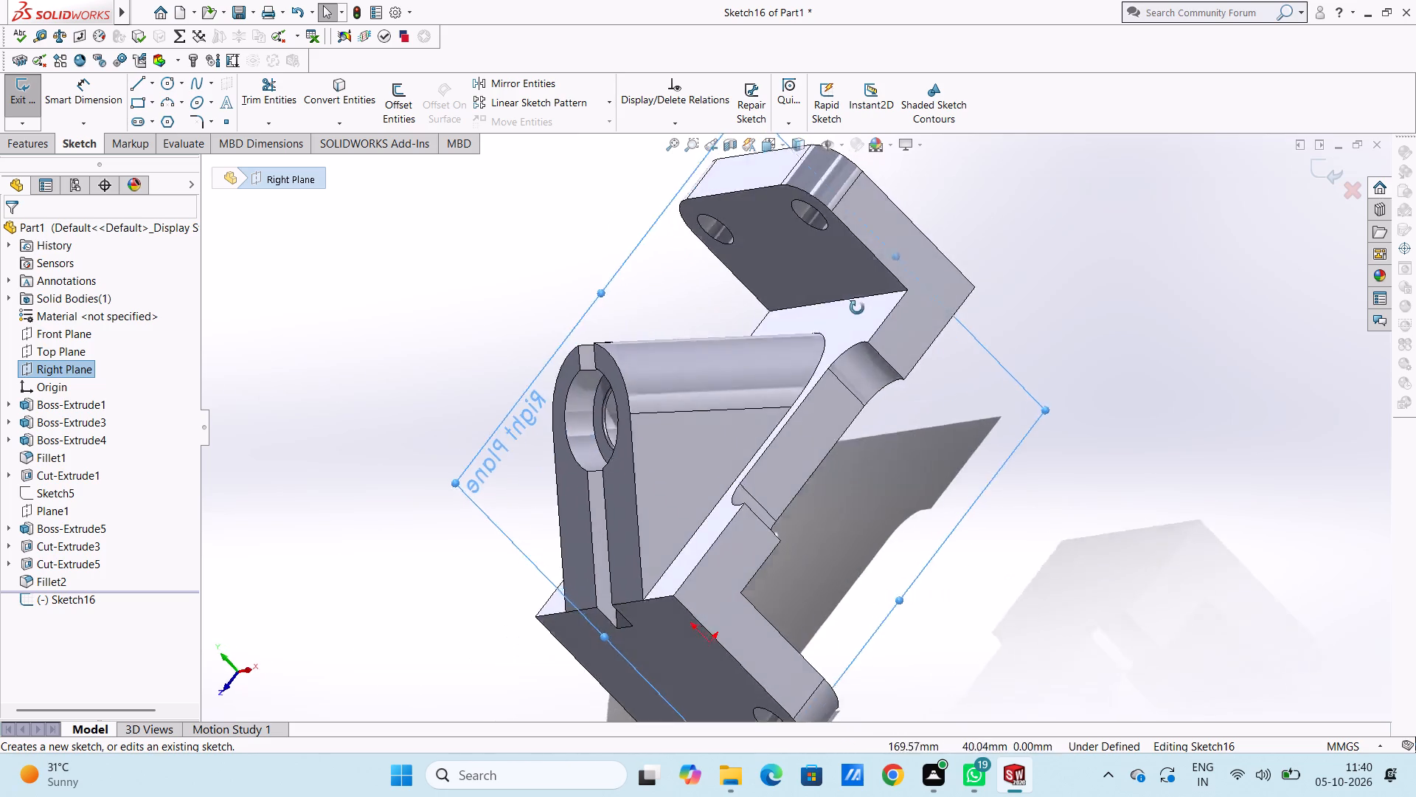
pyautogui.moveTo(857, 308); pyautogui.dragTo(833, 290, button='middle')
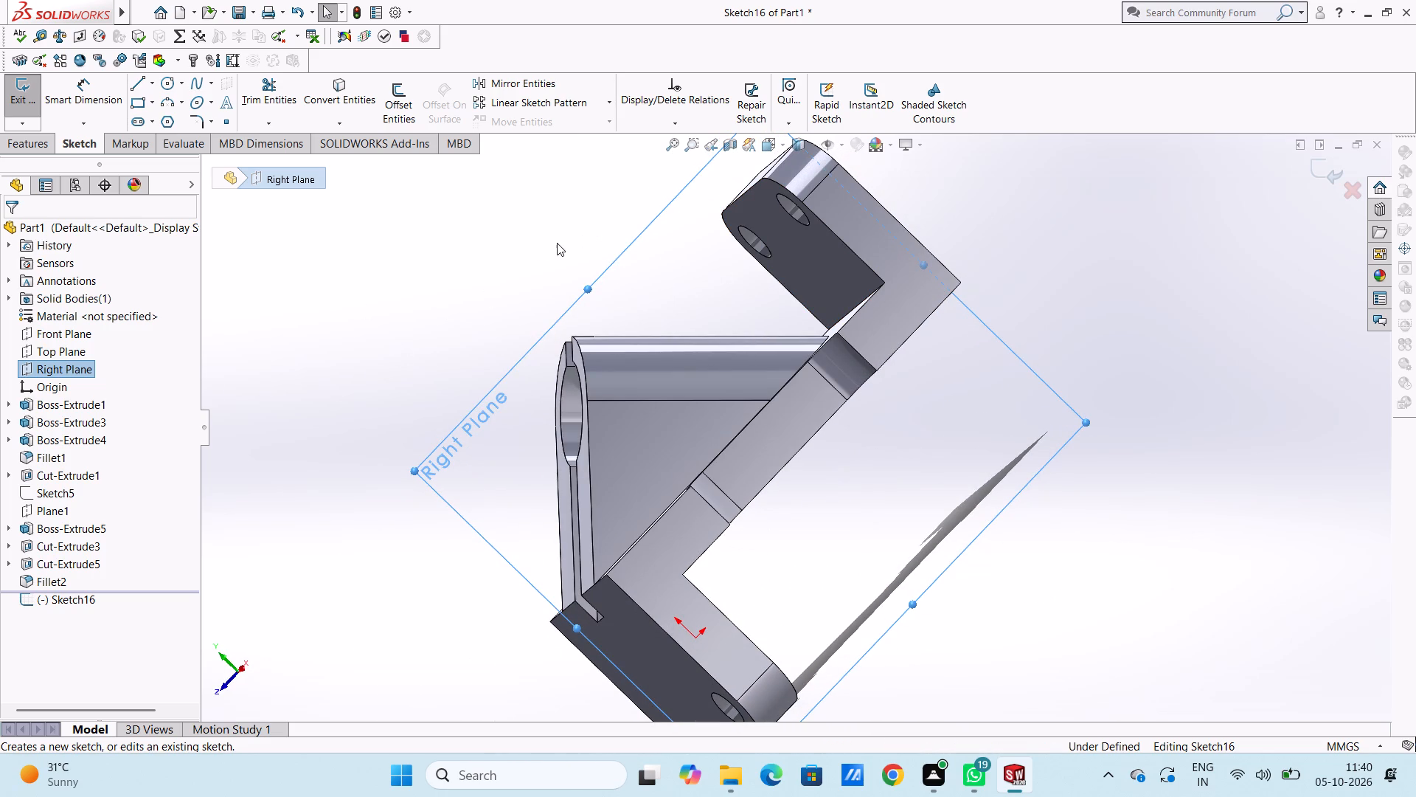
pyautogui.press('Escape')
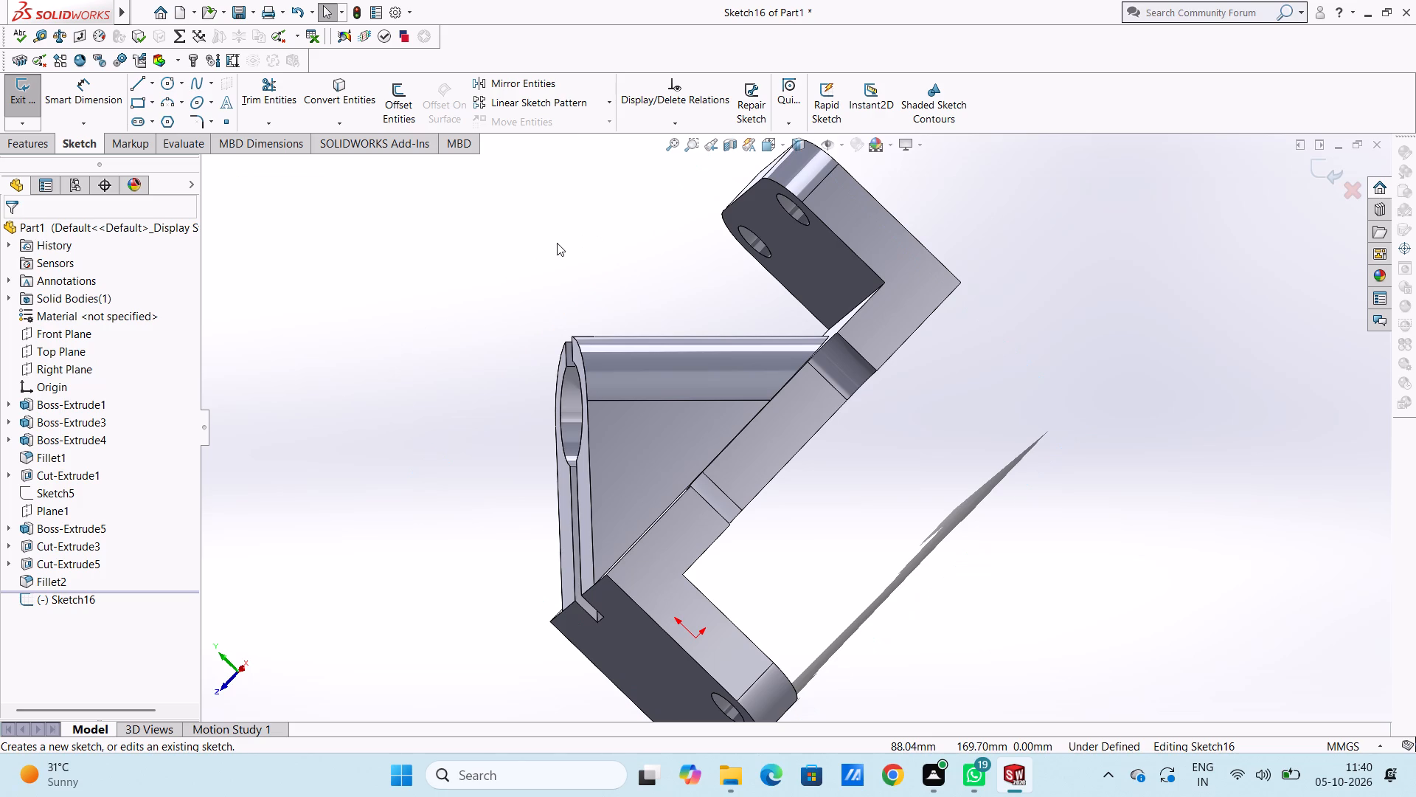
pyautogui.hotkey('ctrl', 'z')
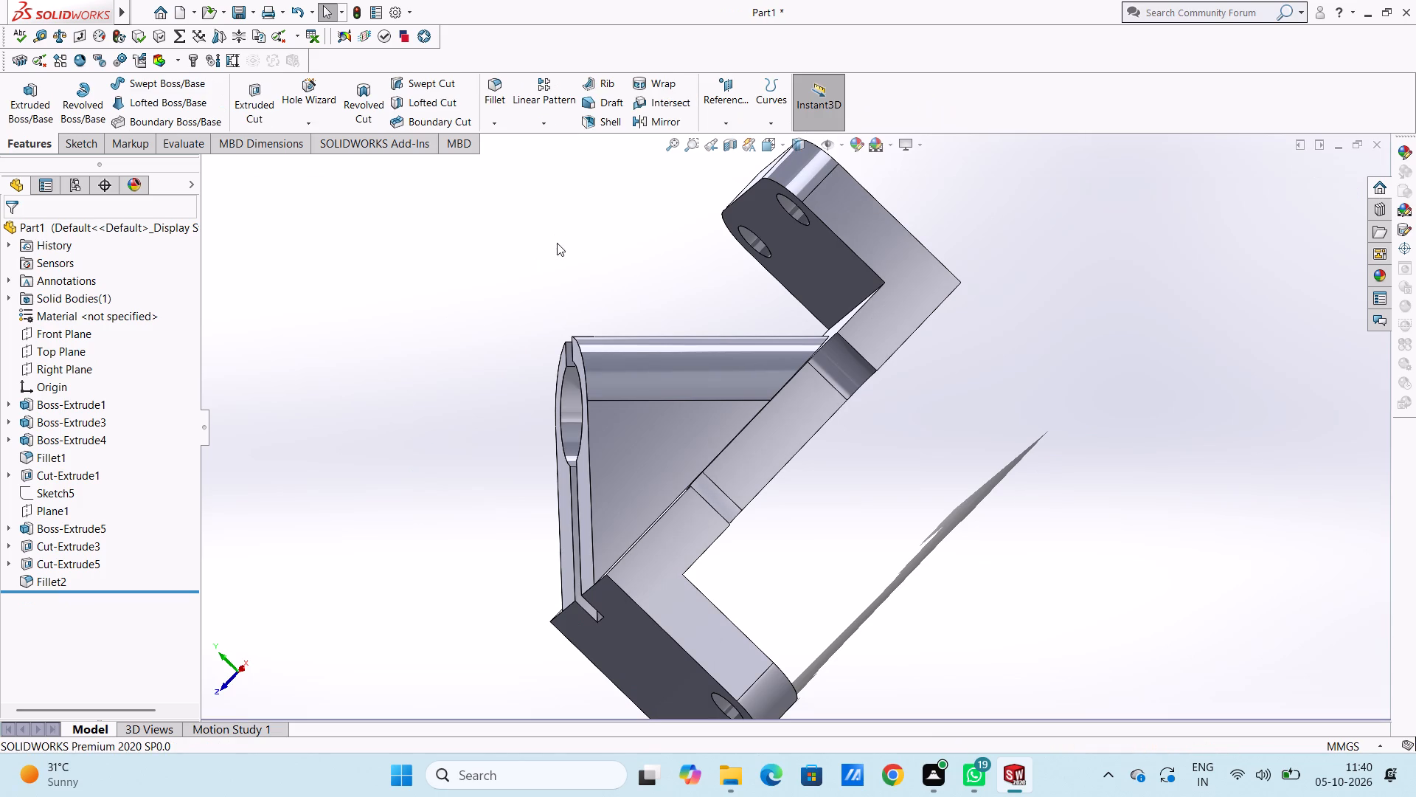
# Create a reference plane parallel to the Right Plane with an offset of 0 mm.
pyautogui.click(724, 78)
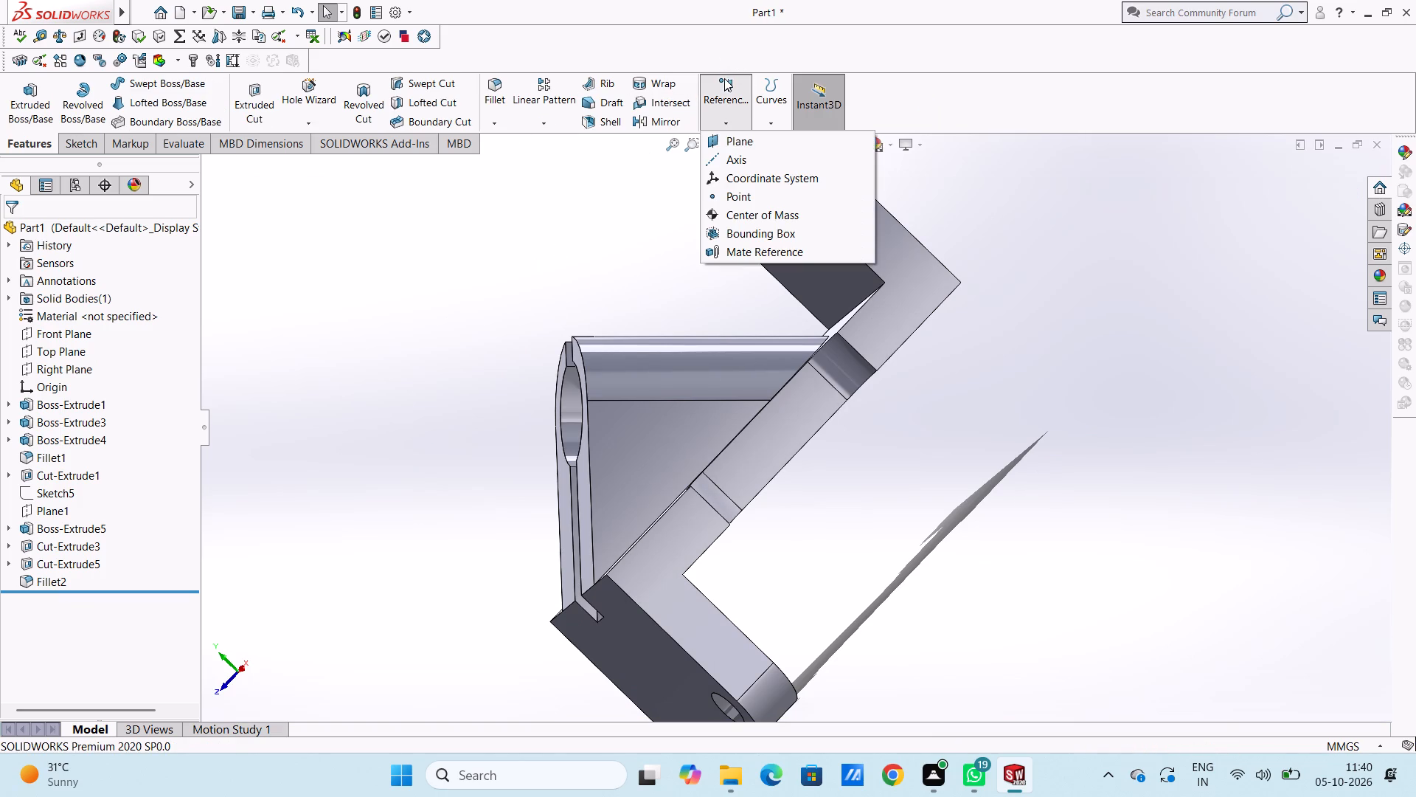
pyautogui.click(733, 140)
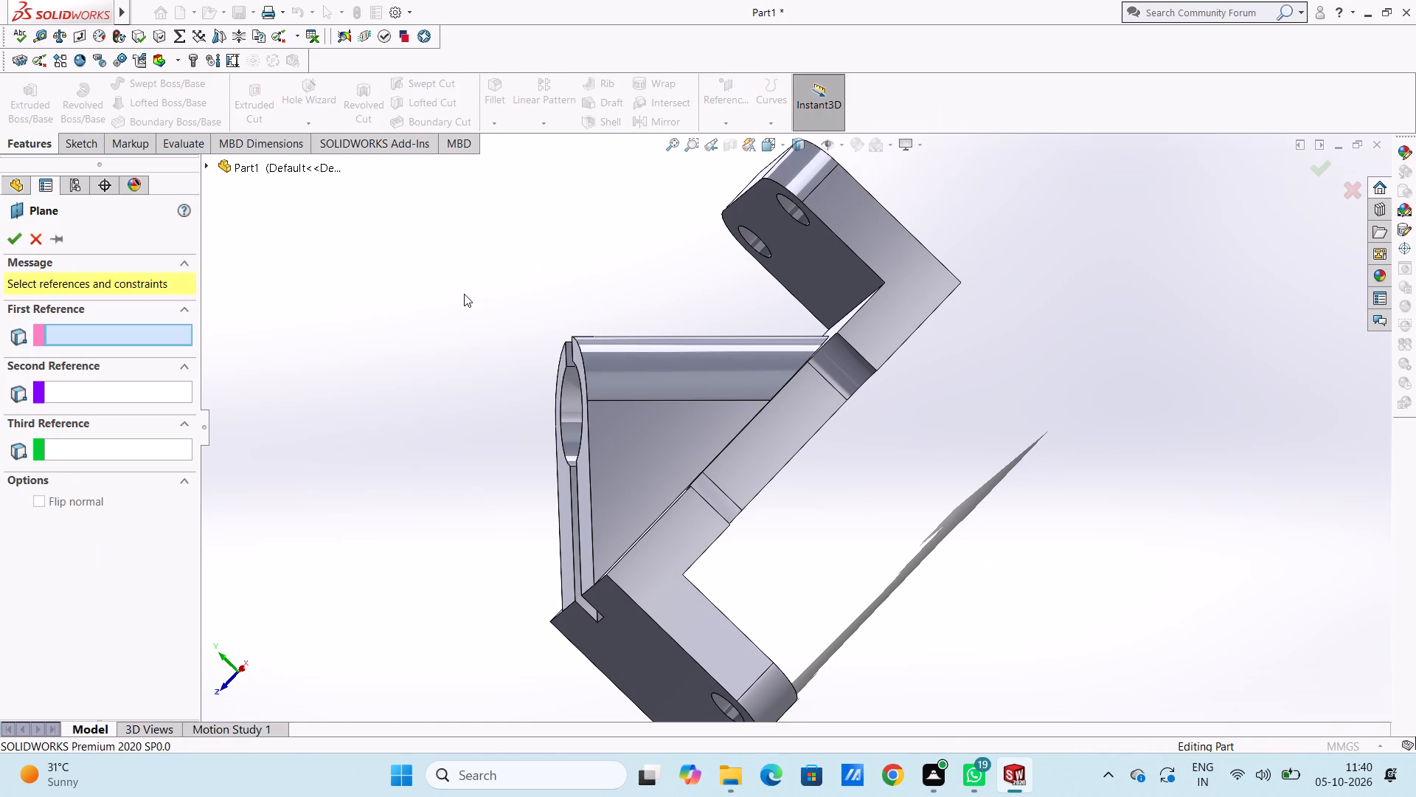
pyautogui.moveTo(464, 294); pyautogui.dragTo(577, 328, button='middle')
pyautogui.moveTo(408, 286); pyautogui.dragTo(462, 255, button='middle')
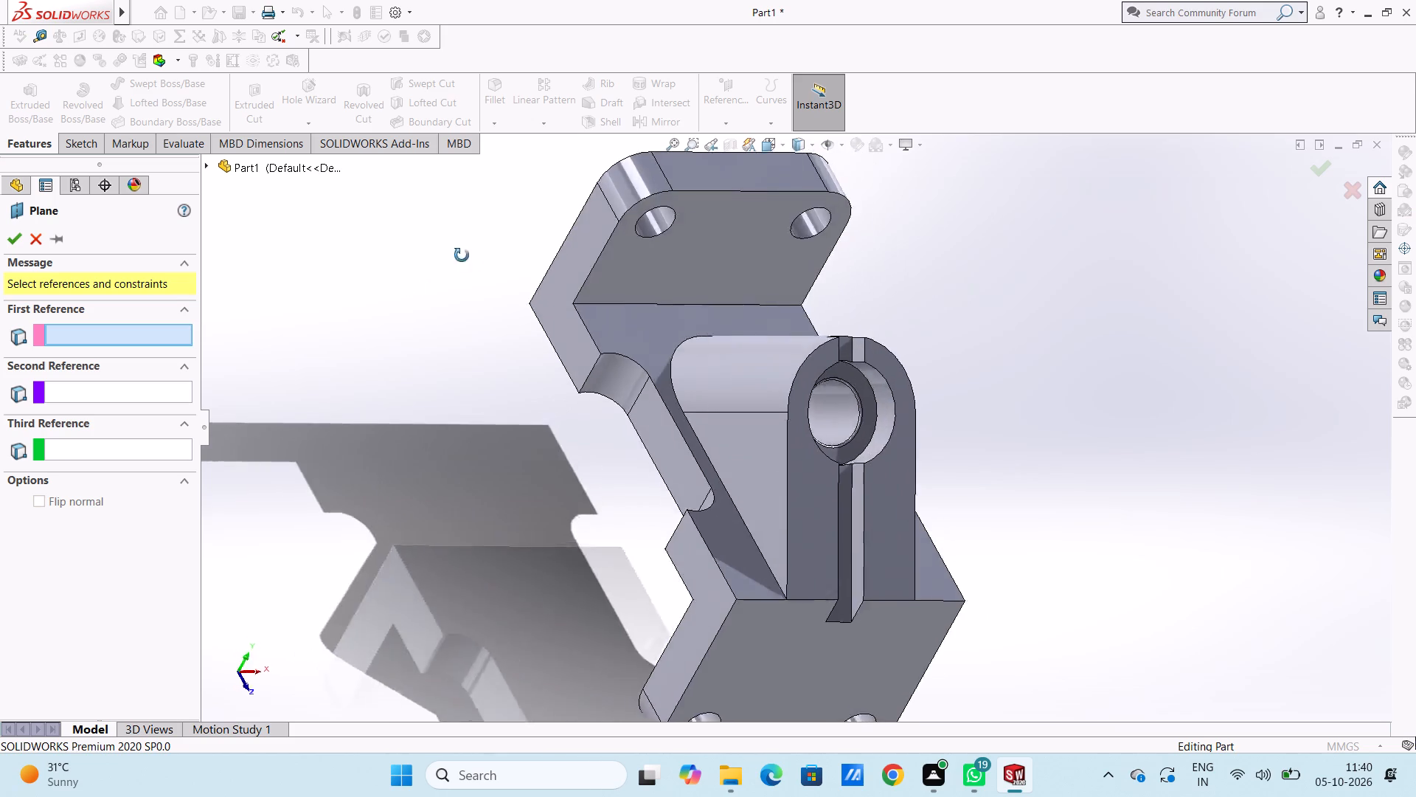
pyautogui.moveTo(462, 255); pyautogui.dragTo(413, 245, button='middle')
pyautogui.scroll(-2, 475, 333)
pyautogui.scroll(4, 478, 339)
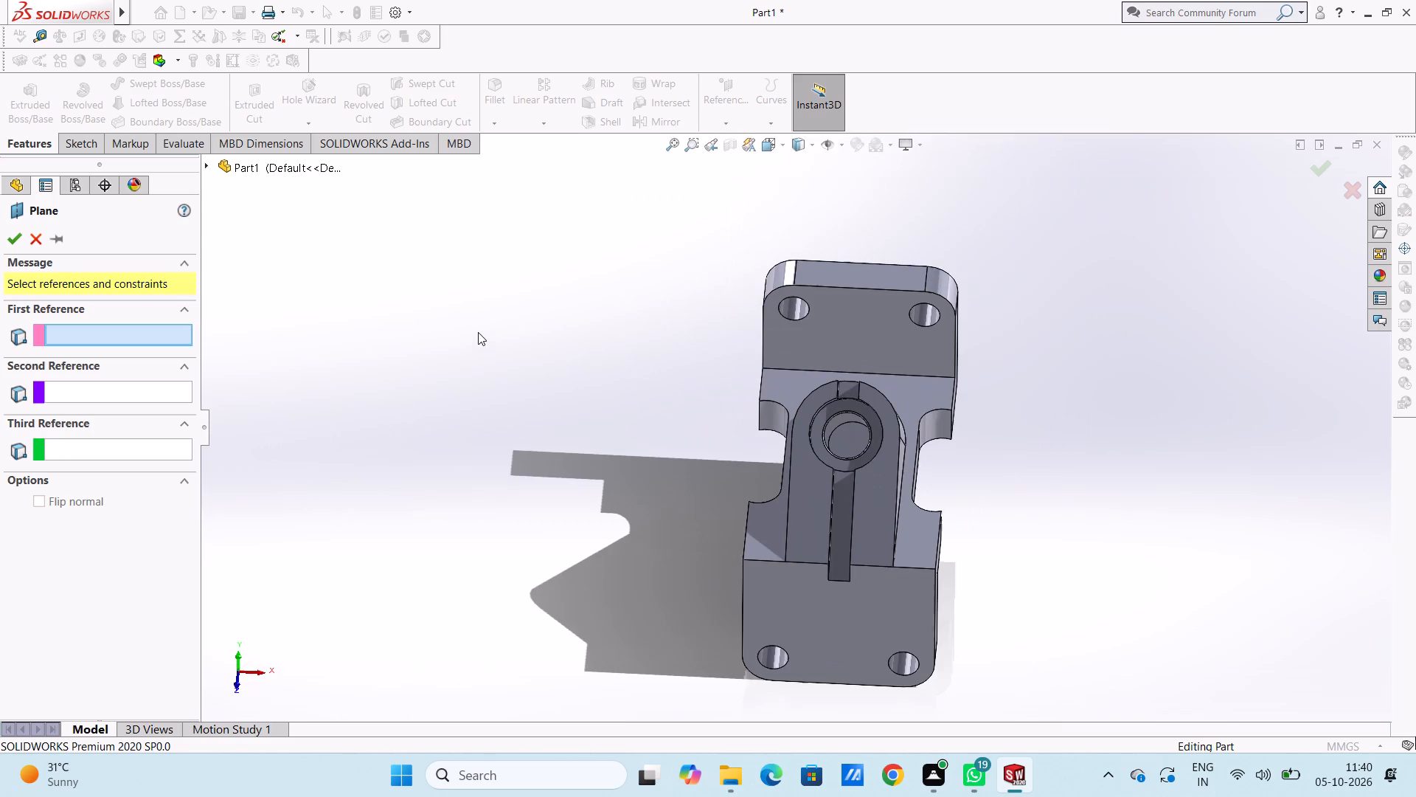
pyautogui.moveTo(547, 384); pyautogui.dragTo(552, 396, button='middle')
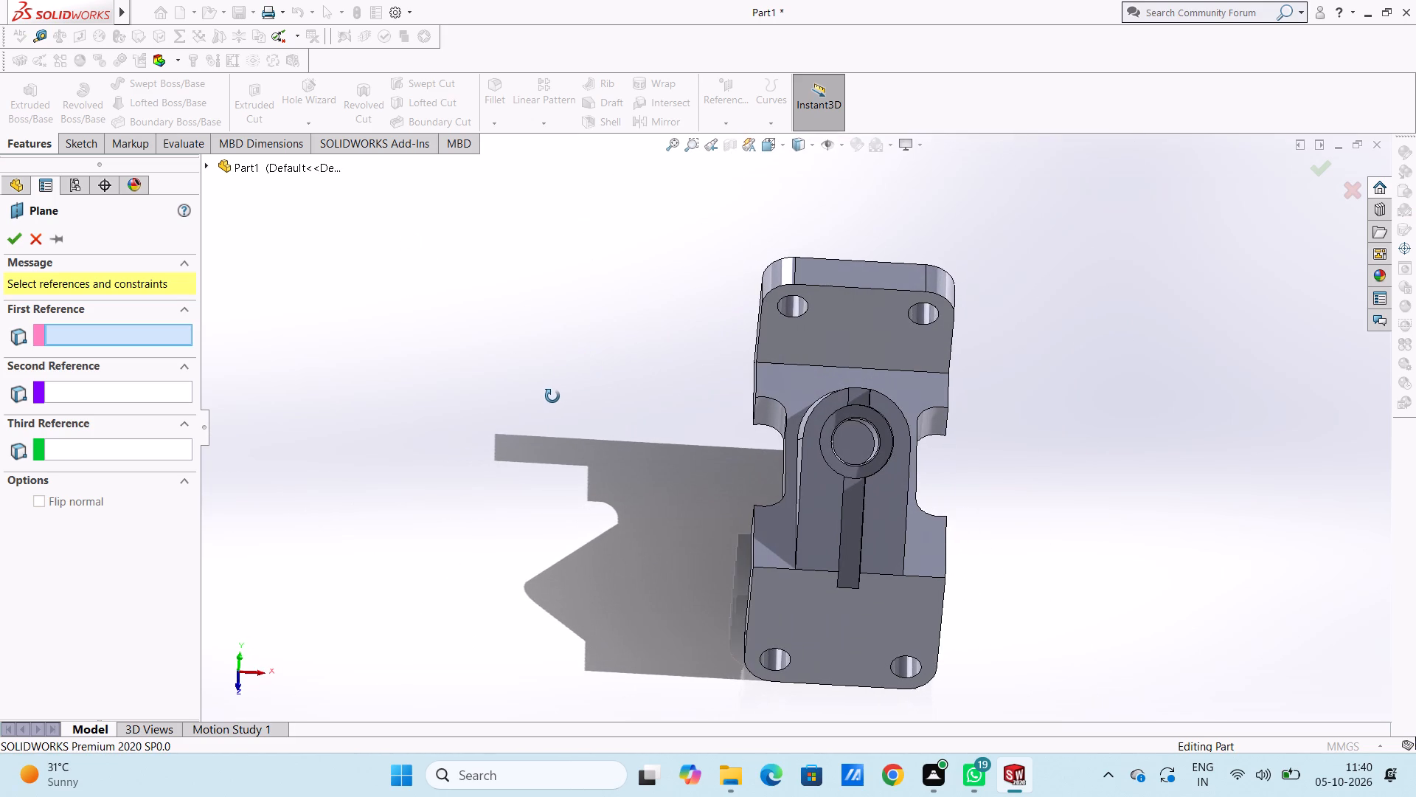
pyautogui.moveTo(552, 396); pyautogui.dragTo(551, 396, button='middle')
pyautogui.click(294, 168)
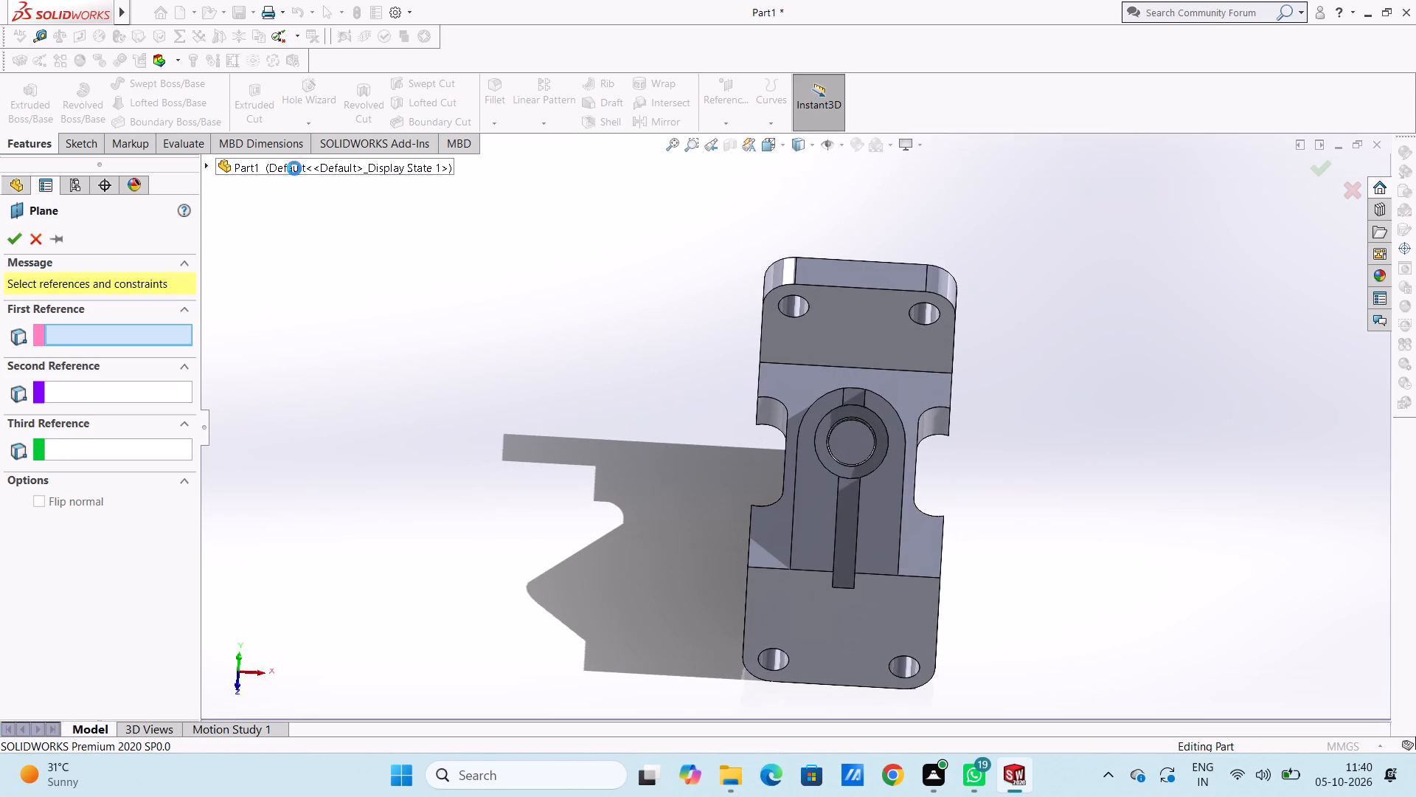
pyautogui.click(281, 306)
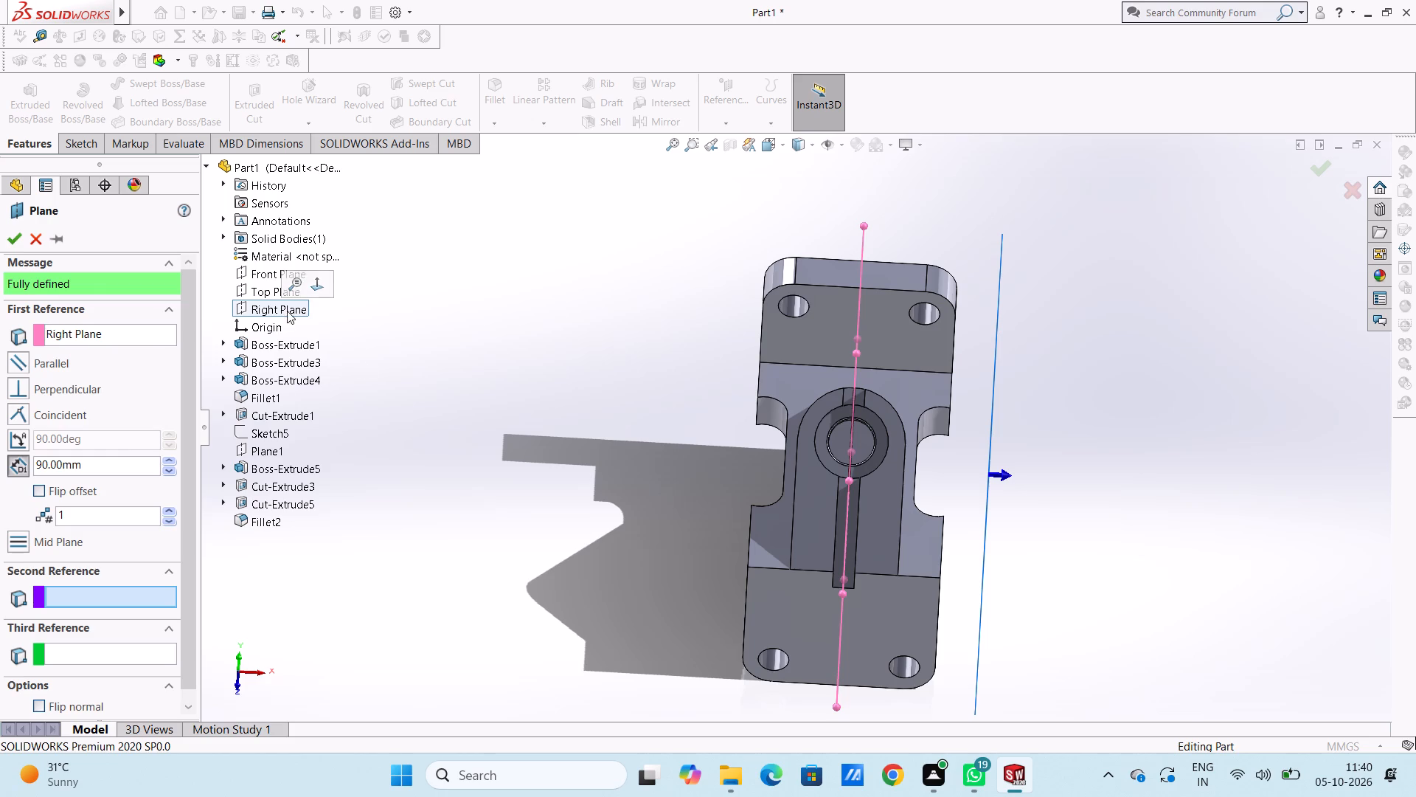
pyautogui.doubleClick(117, 470)
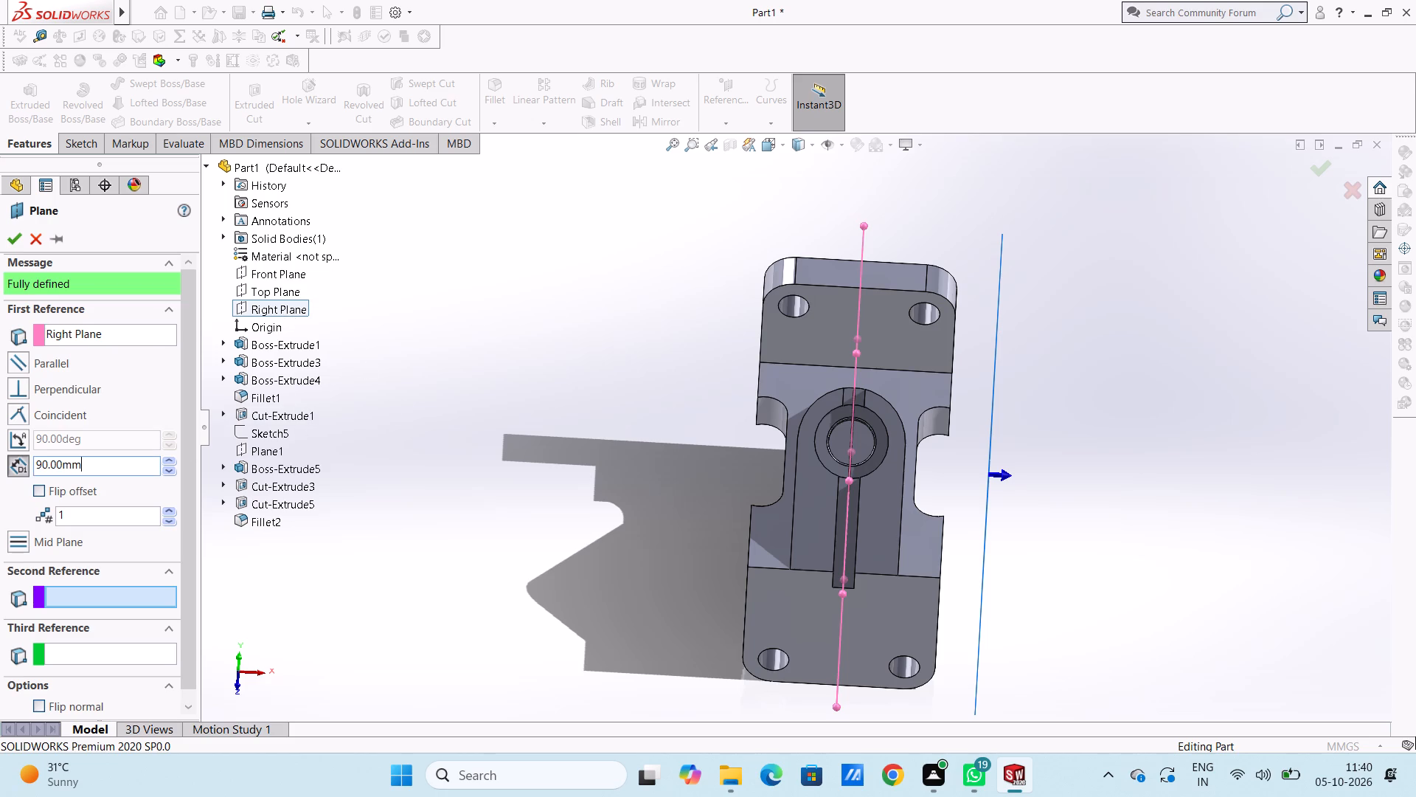
pyautogui.press('0')
pyautogui.press('Return')
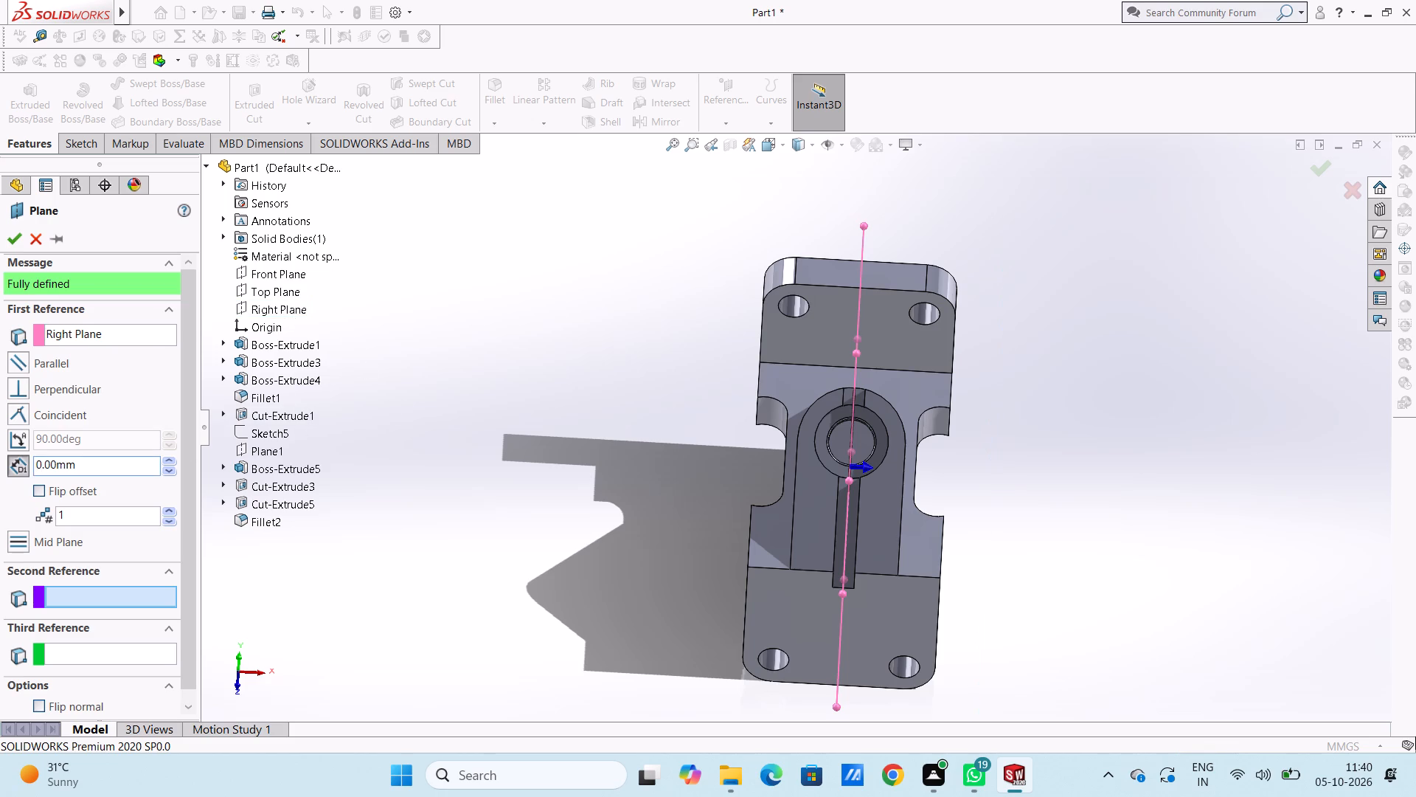
pyautogui.click(11, 240)
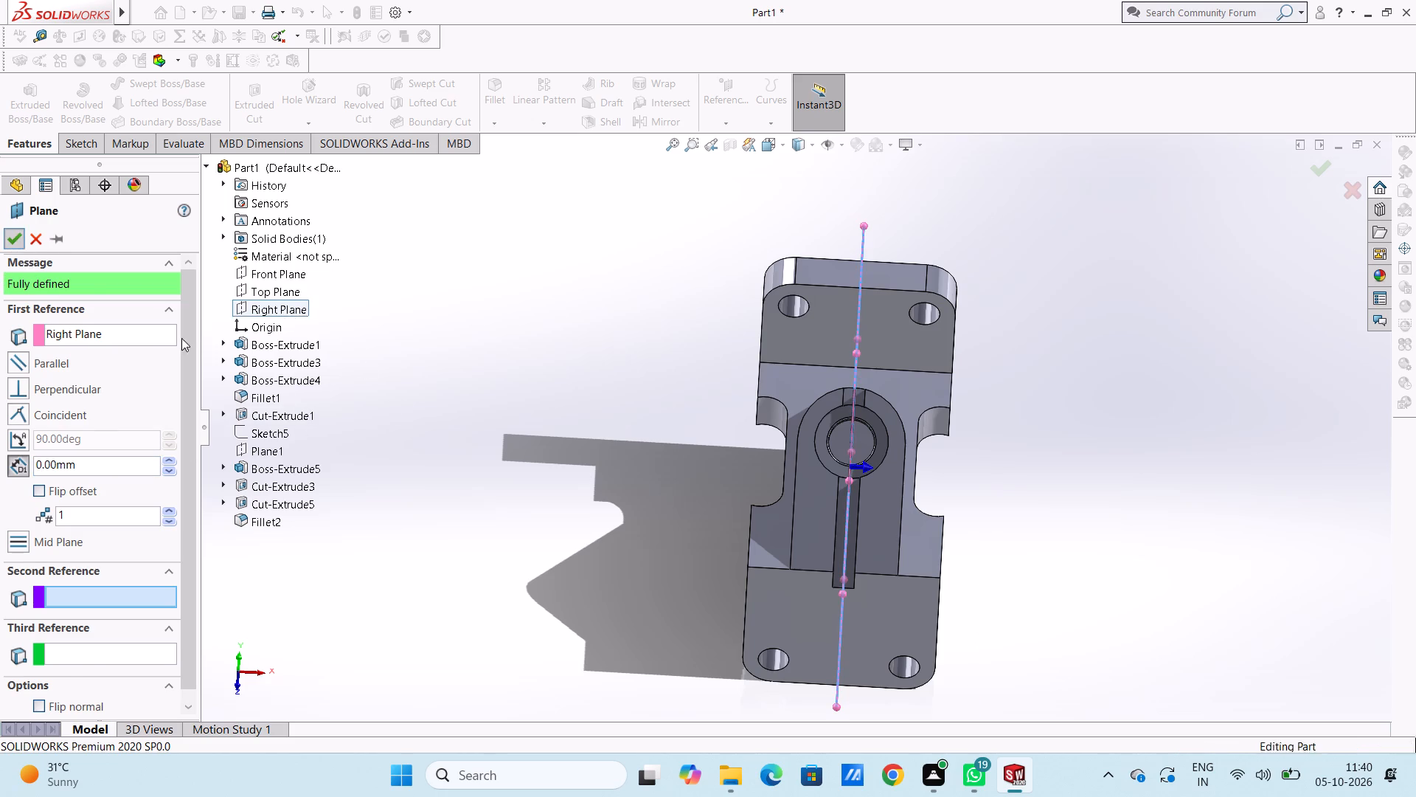
pyautogui.click(471, 410)
# Start a sketch on the new plane and draw a 45 mm vertical line up from the upper plate's inner bottom corner.
pyautogui.moveTo(541, 489); pyautogui.dragTo(472, 345, button='middle')
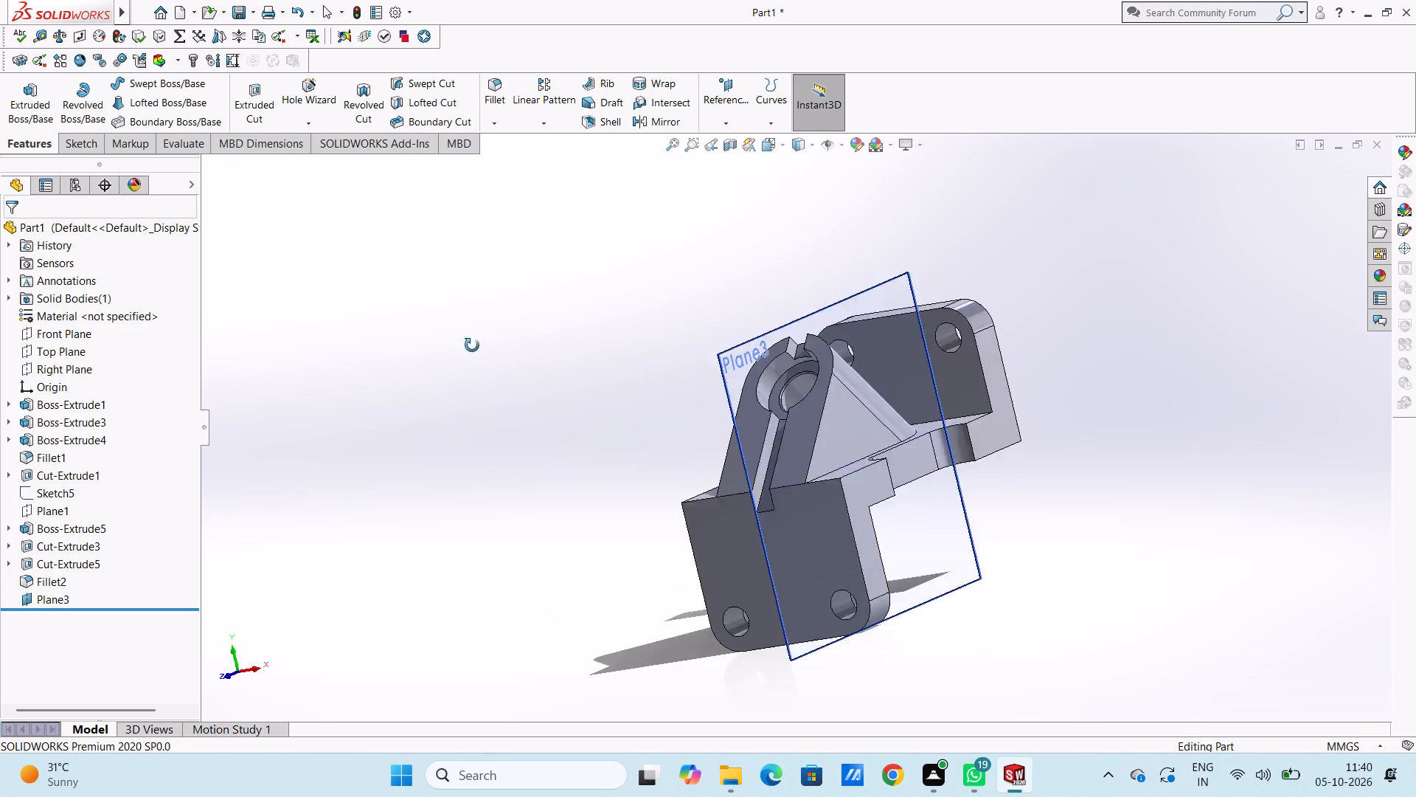
pyautogui.moveTo(472, 345); pyautogui.dragTo(406, 416, button='middle')
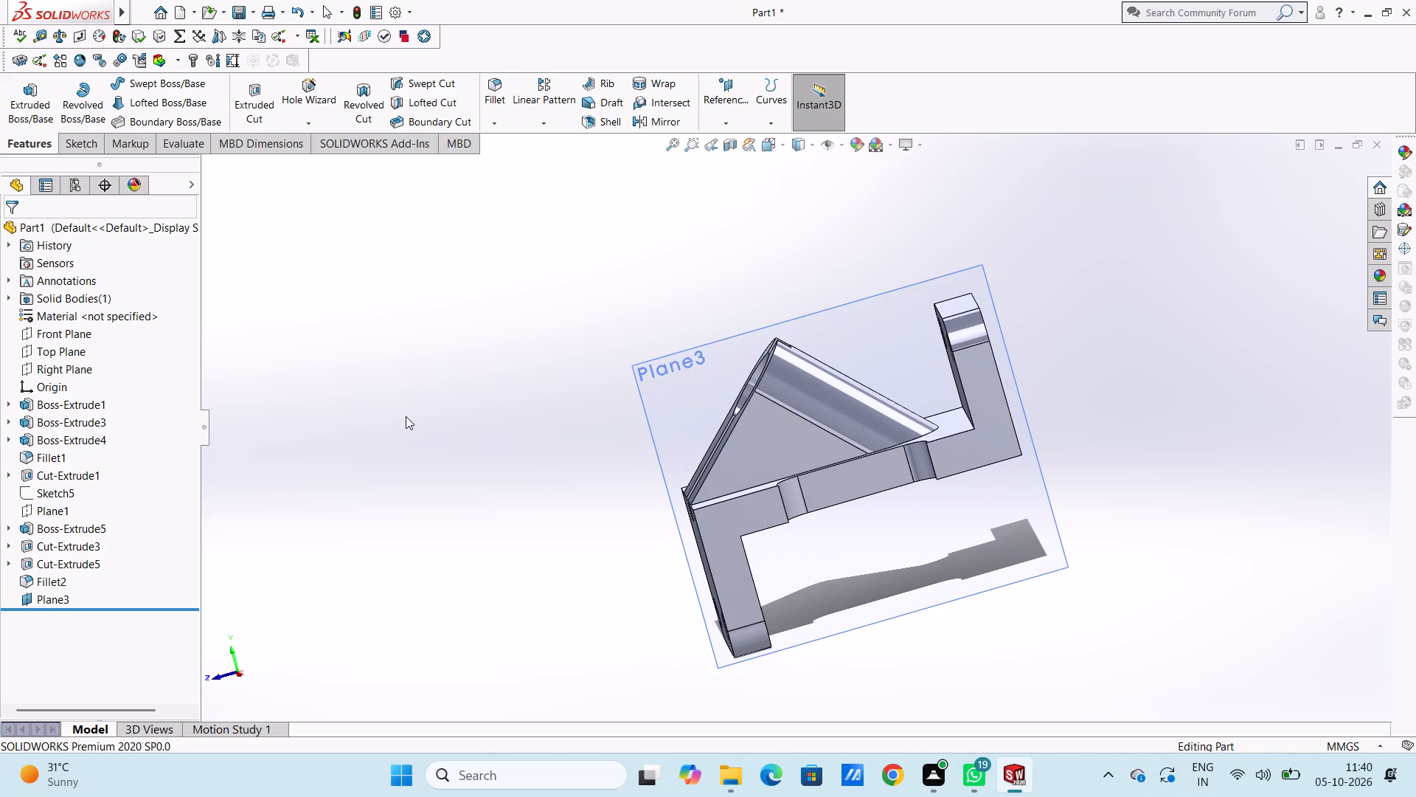
pyautogui.hotkey('ctrl', '4')
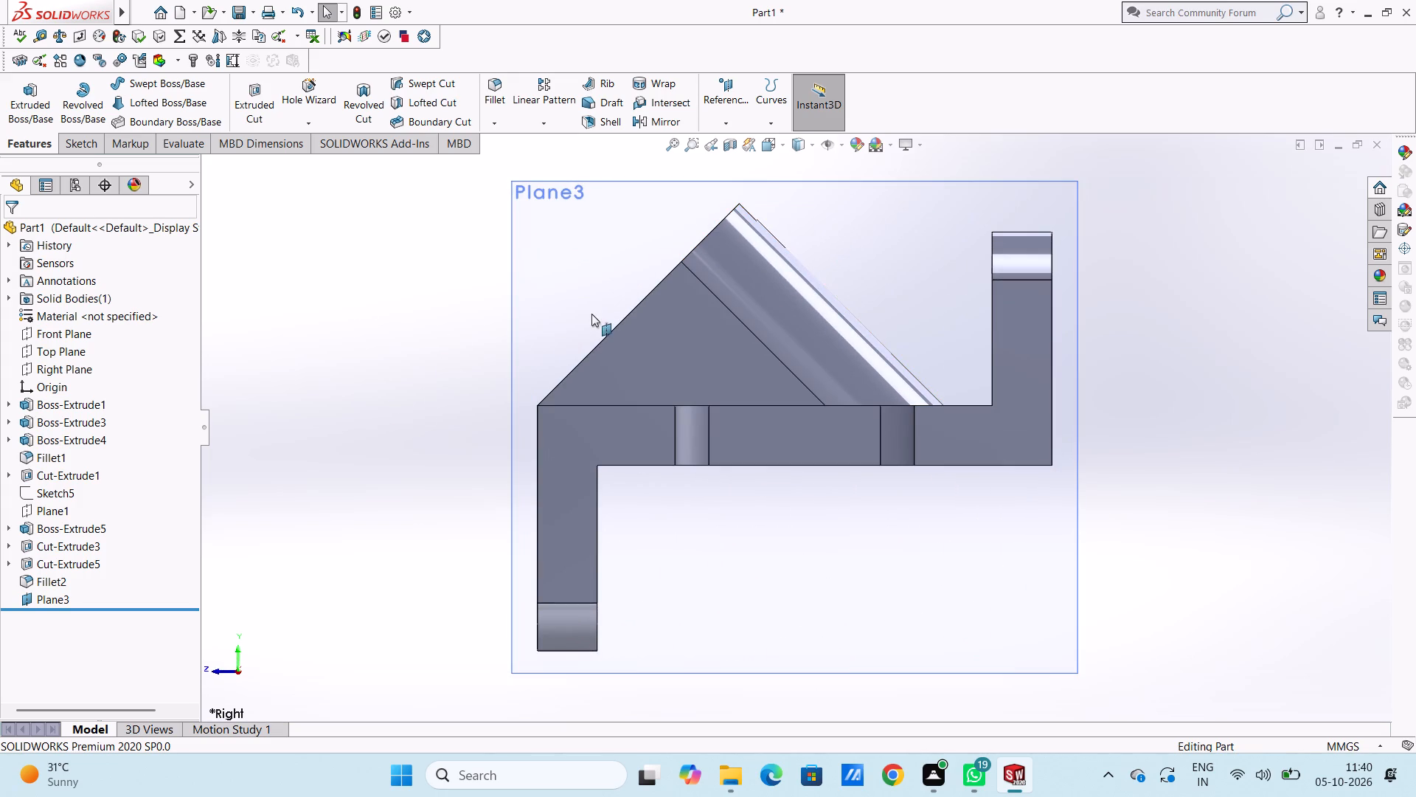
pyautogui.click(569, 260)
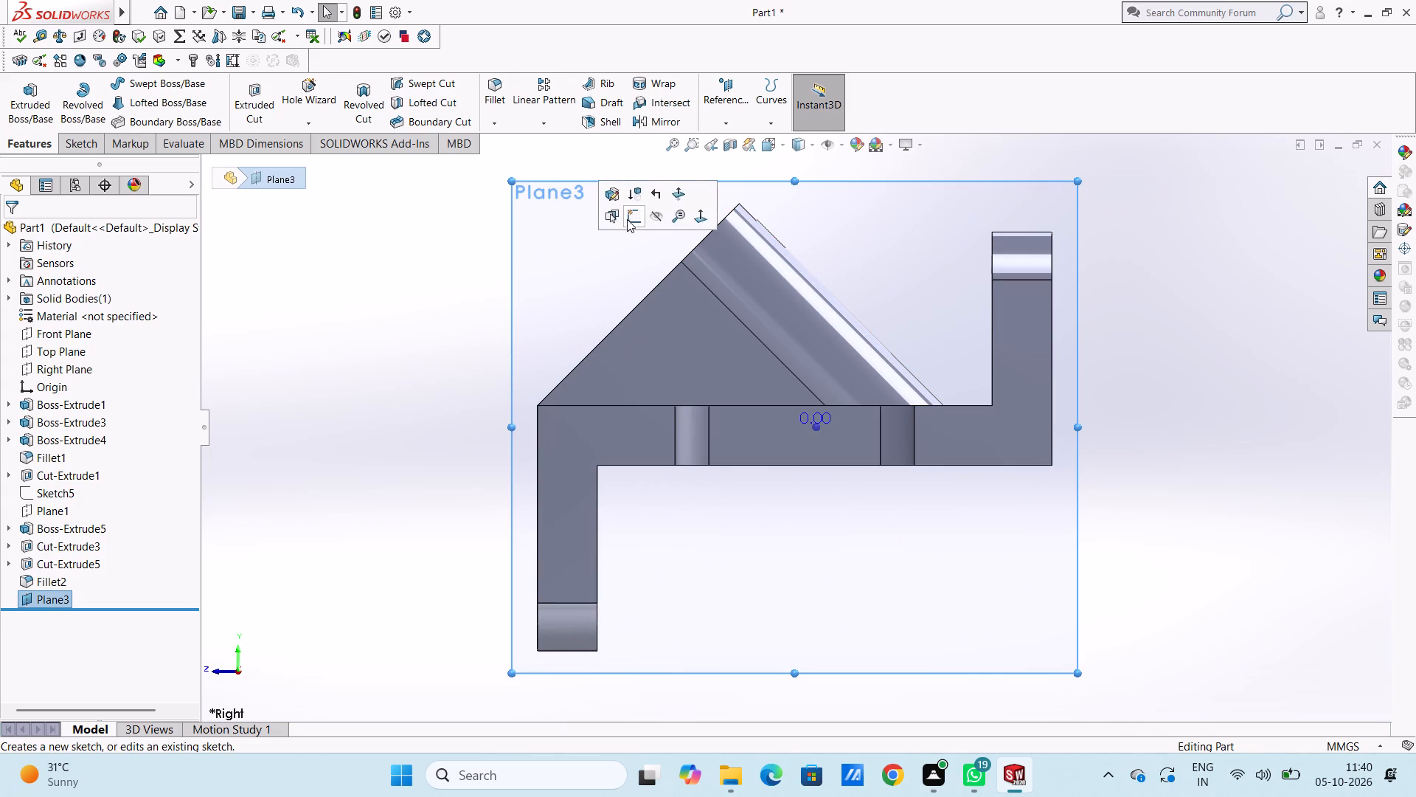
pyautogui.click(629, 217)
pyautogui.click(423, 296)
pyautogui.click(136, 81)
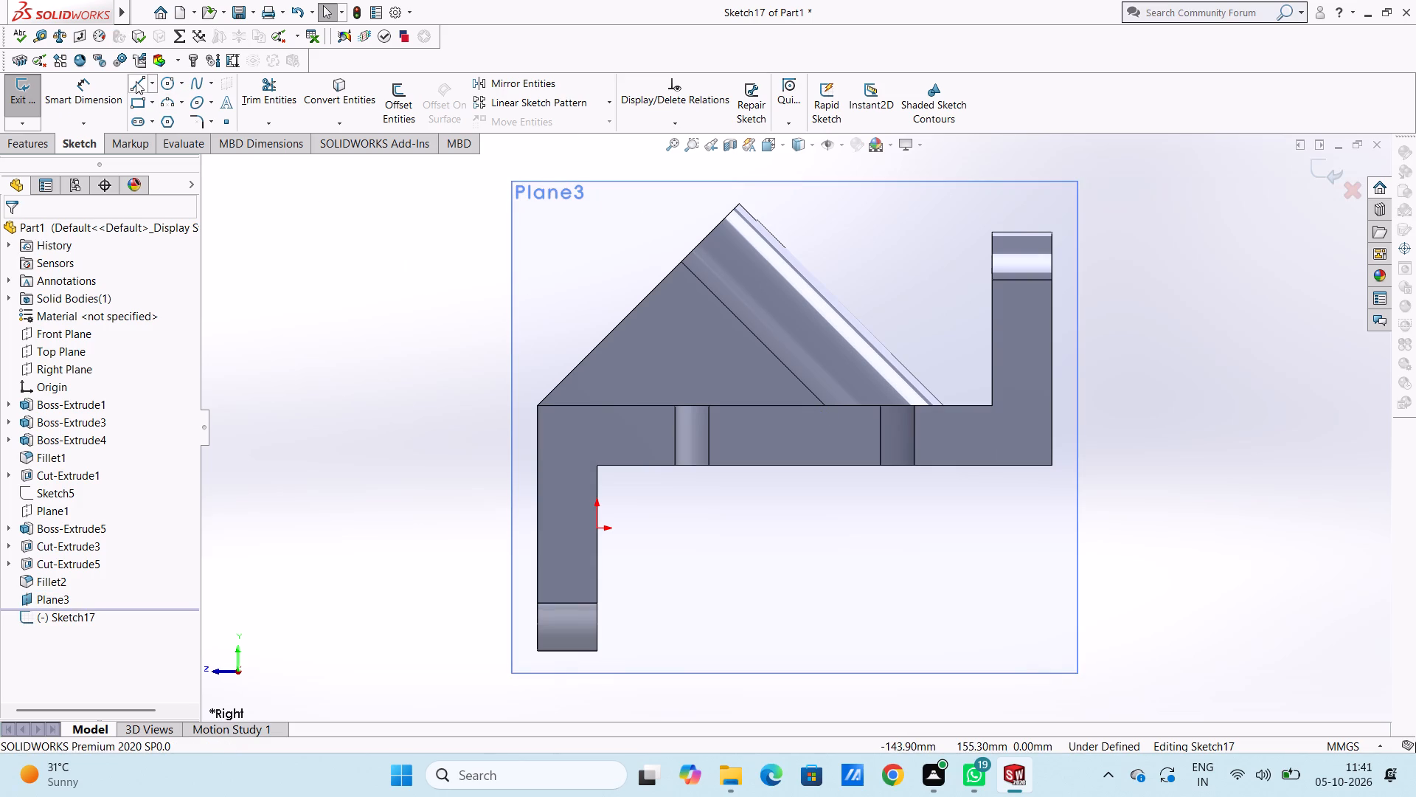
pyautogui.click(990, 406)
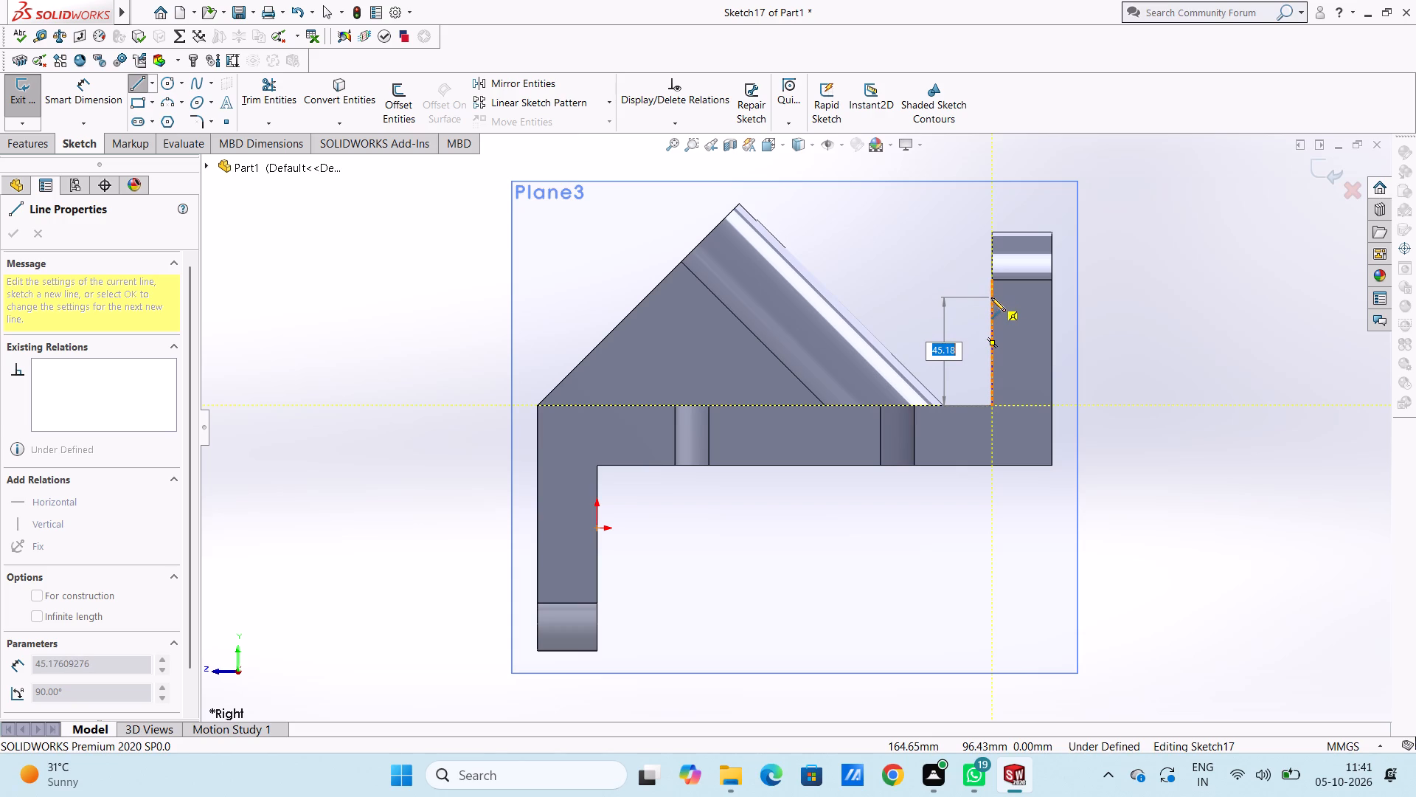
pyautogui.write('45')
pyautogui.press('Return')
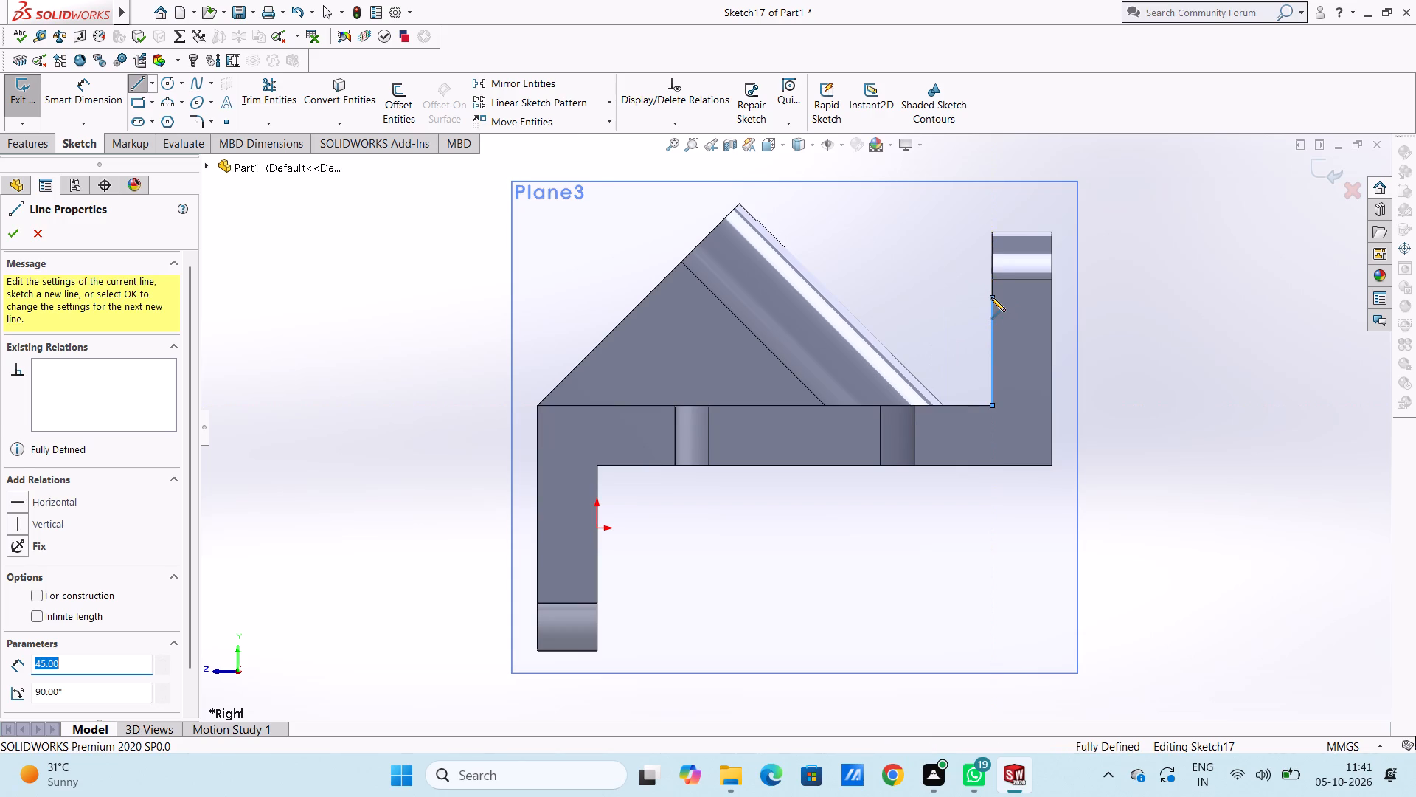
# Close the profile with a horizontal line to the boss, a slope about 59 mm long down to the base, and a 32.5 mm base line.
pyautogui.click(825, 297)
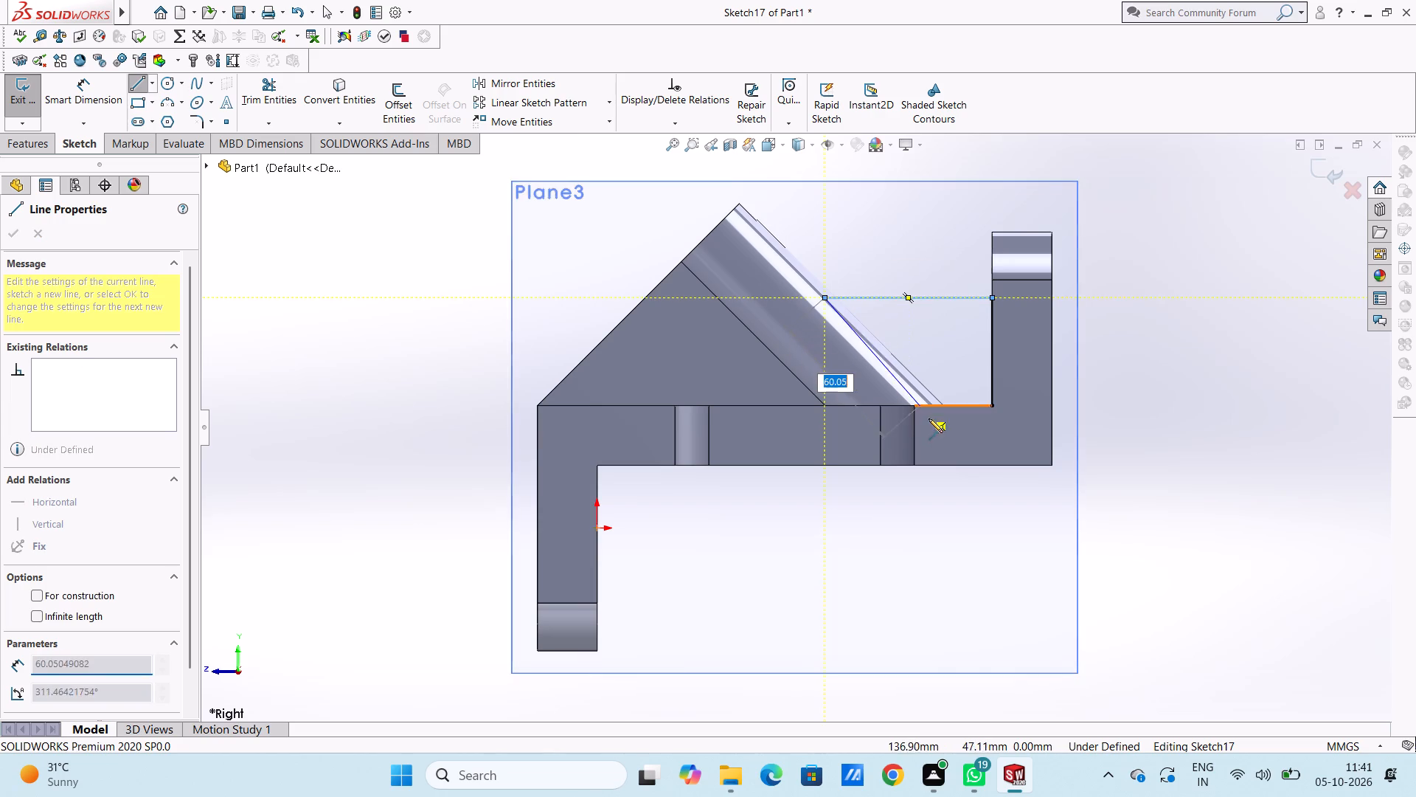
pyautogui.click(914, 404)
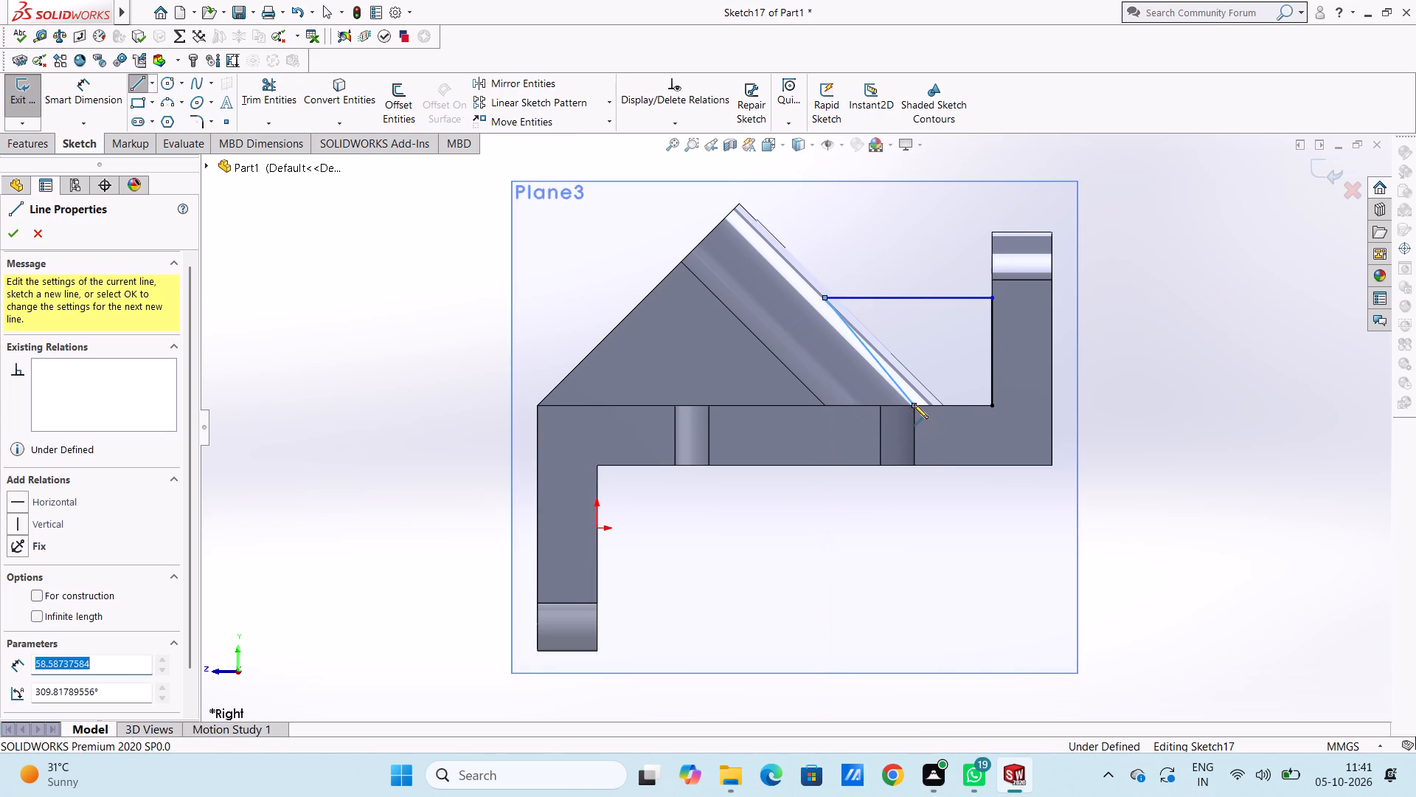
pyautogui.click(993, 405)
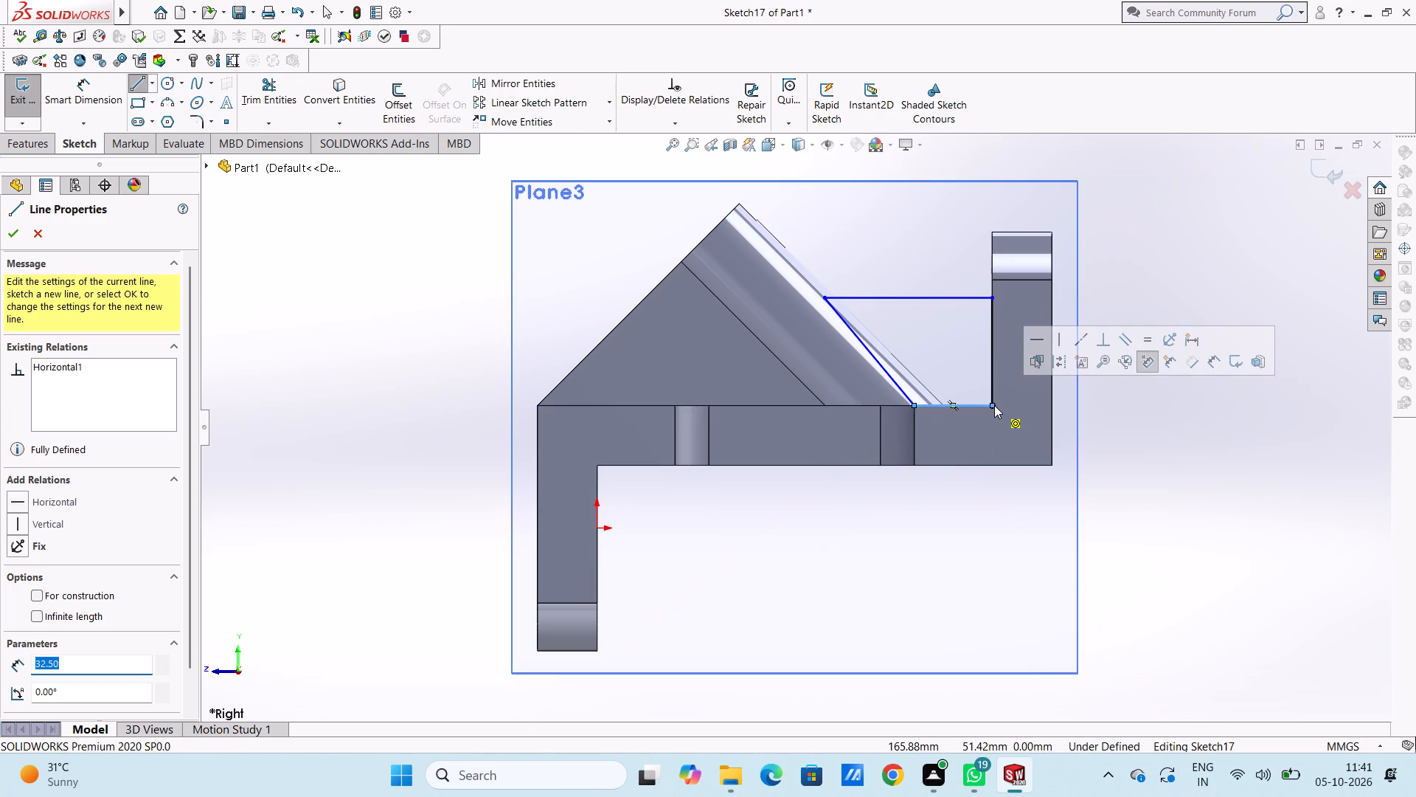
pyautogui.press('Escape')
pyautogui.press('Escape')
pyautogui.press('Escape')
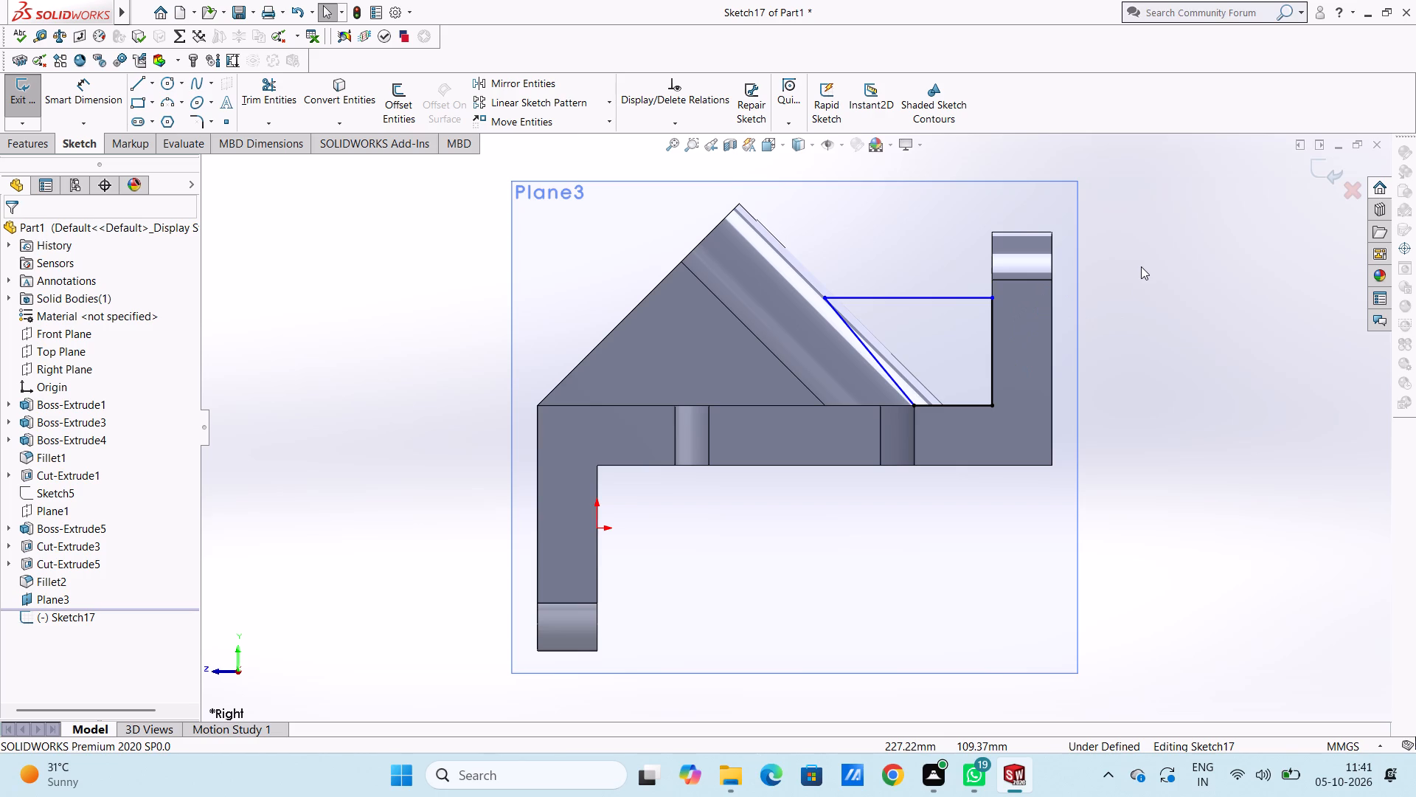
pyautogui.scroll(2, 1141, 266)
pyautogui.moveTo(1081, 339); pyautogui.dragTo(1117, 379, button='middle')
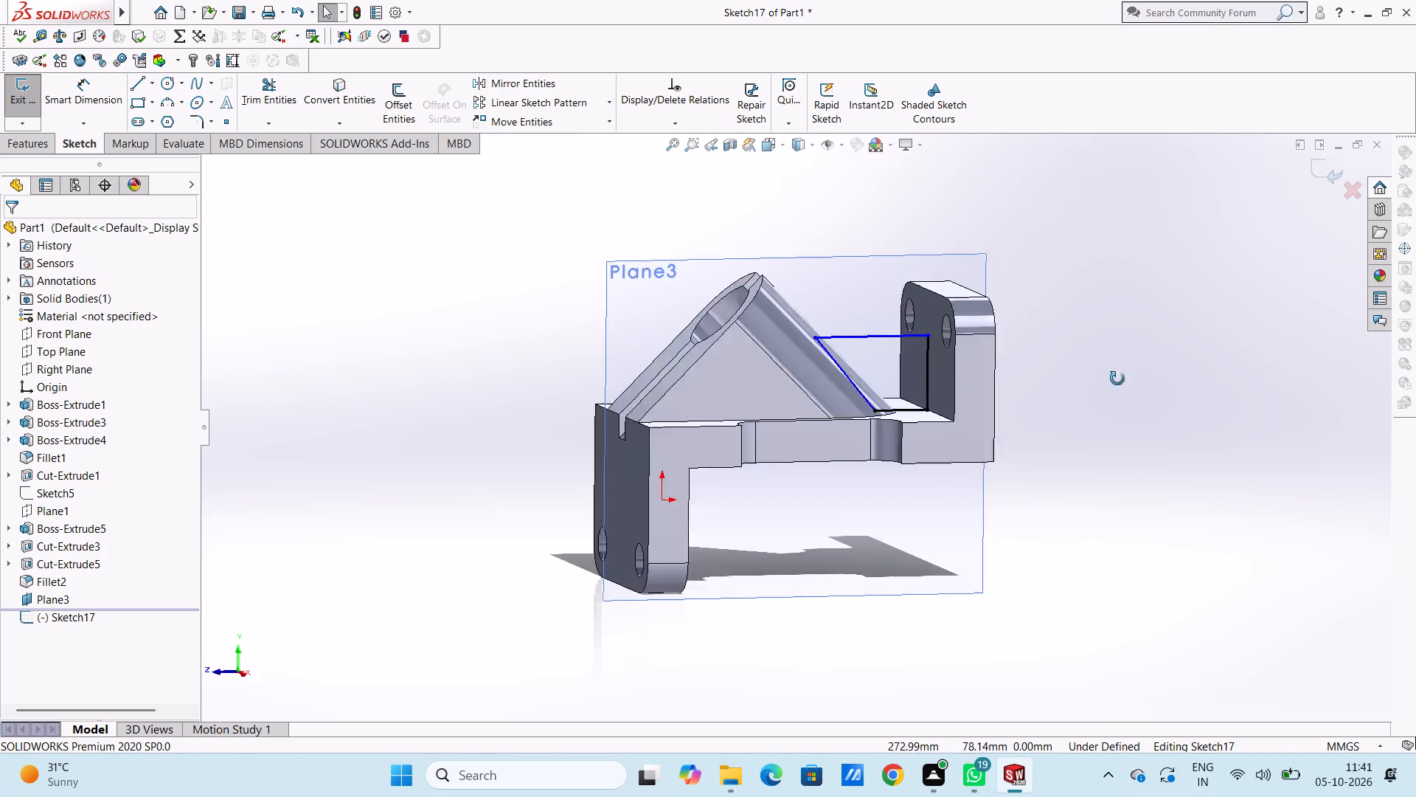
# Dimension the rib profile's vertical line at 45 mm and its top horizontal line at 70.02 mm.
pyautogui.moveTo(1117, 379); pyautogui.dragTo(1094, 361, button='middle')
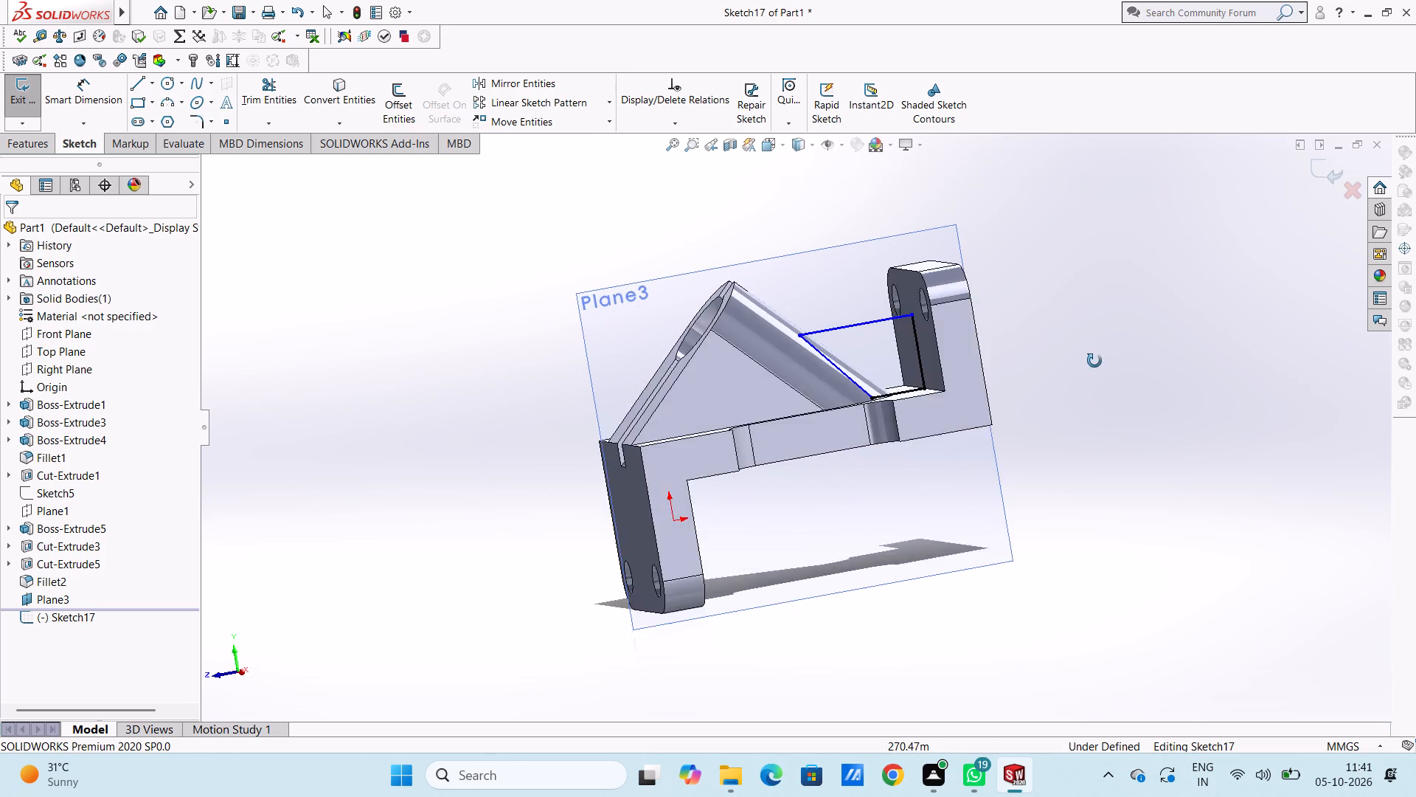
pyautogui.moveTo(1094, 361); pyautogui.dragTo(1089, 354, button='middle')
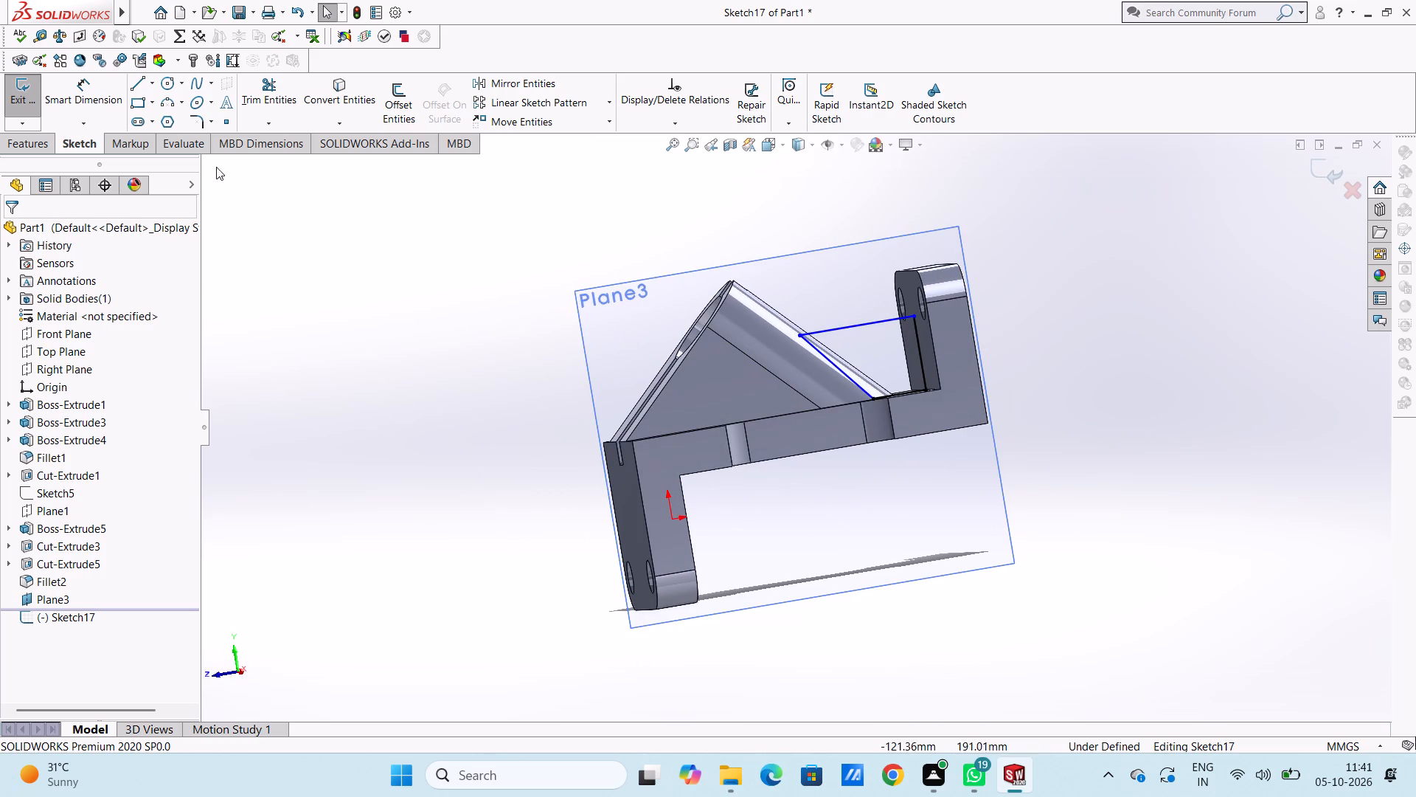
pyautogui.click(86, 87)
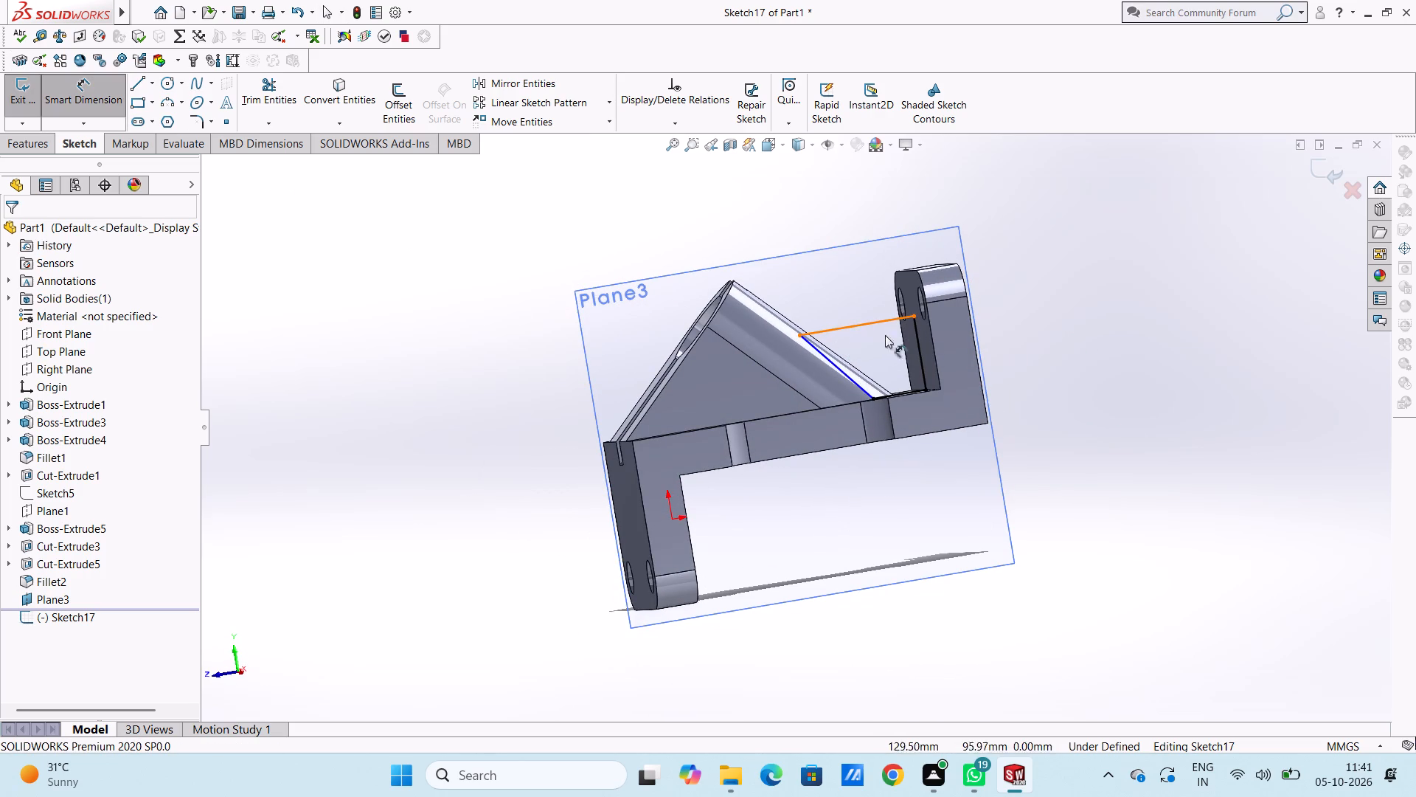
pyautogui.click(917, 344)
pyautogui.click(1137, 320)
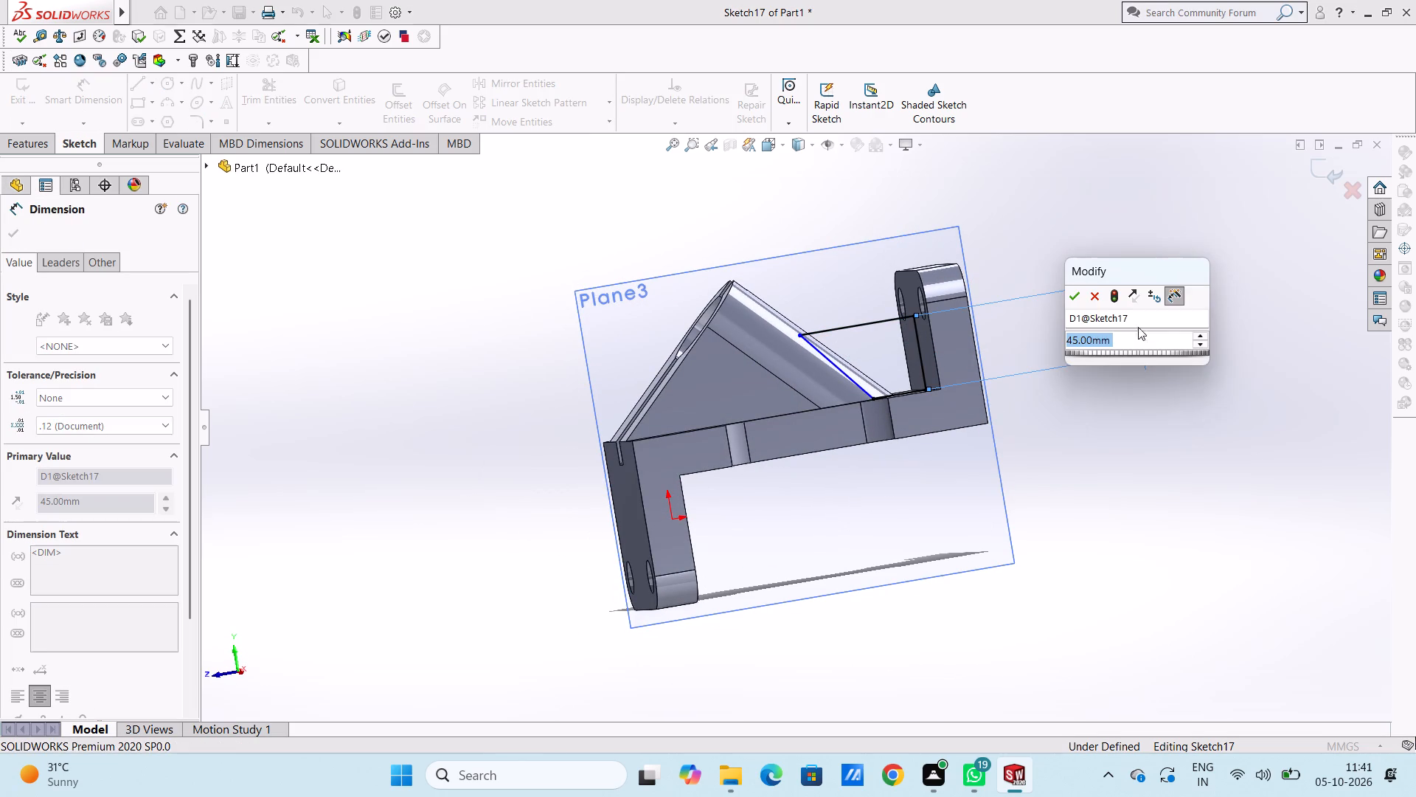
pyautogui.click(1079, 296)
pyautogui.click(1075, 264)
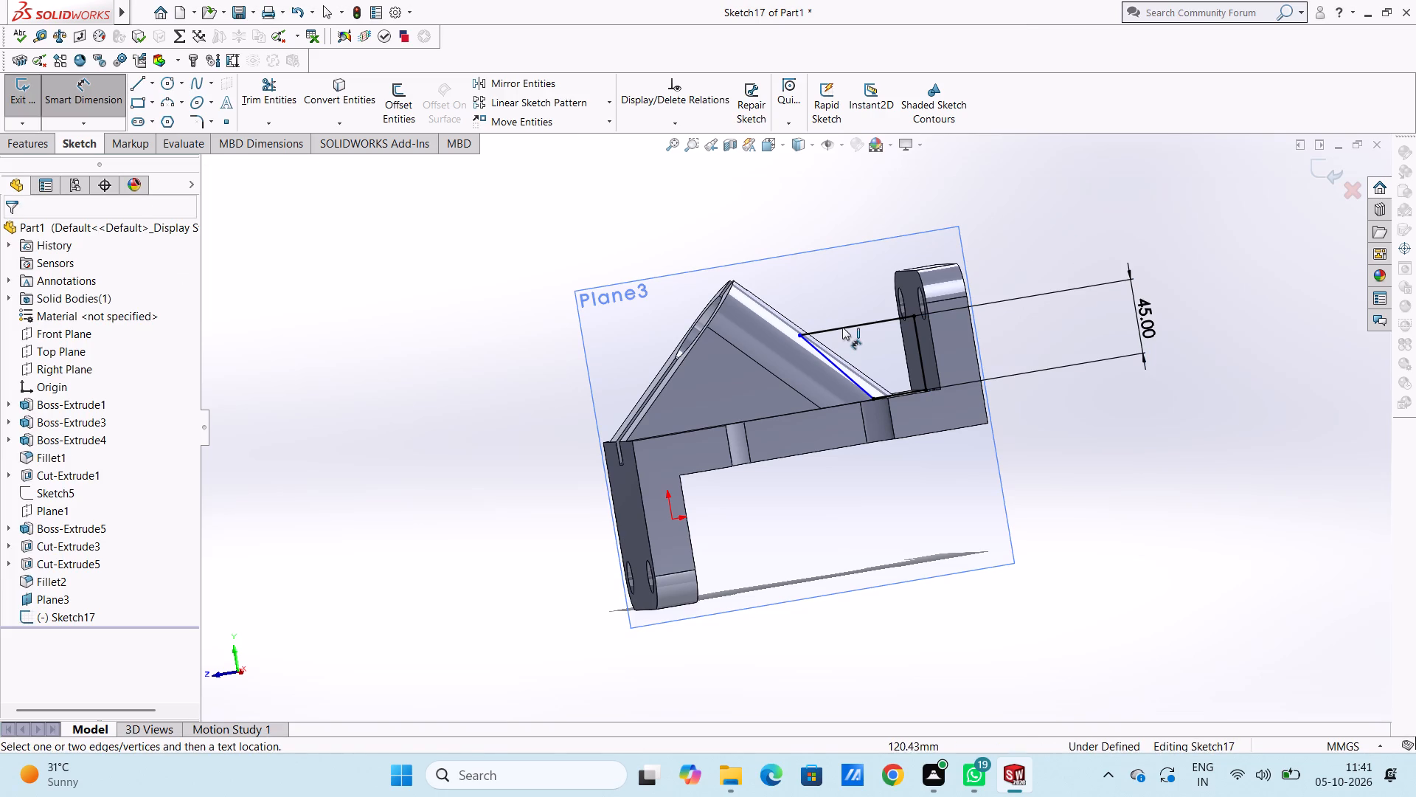
pyautogui.click(842, 327)
pyautogui.click(813, 201)
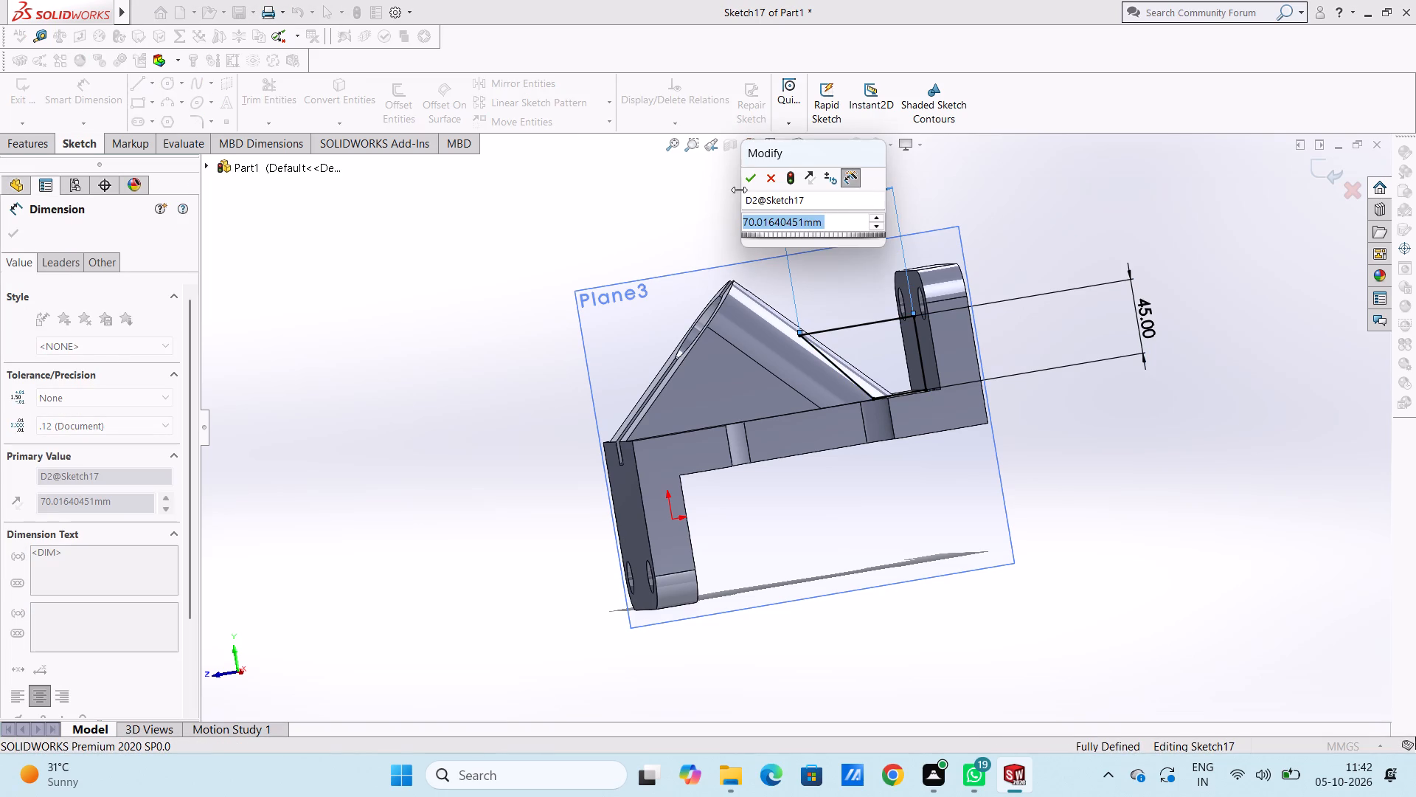
pyautogui.moveTo(746, 177); pyautogui.dragTo(744, 184)
pyautogui.click(691, 210)
pyautogui.moveTo(658, 245); pyautogui.dragTo(715, 247, button='middle')
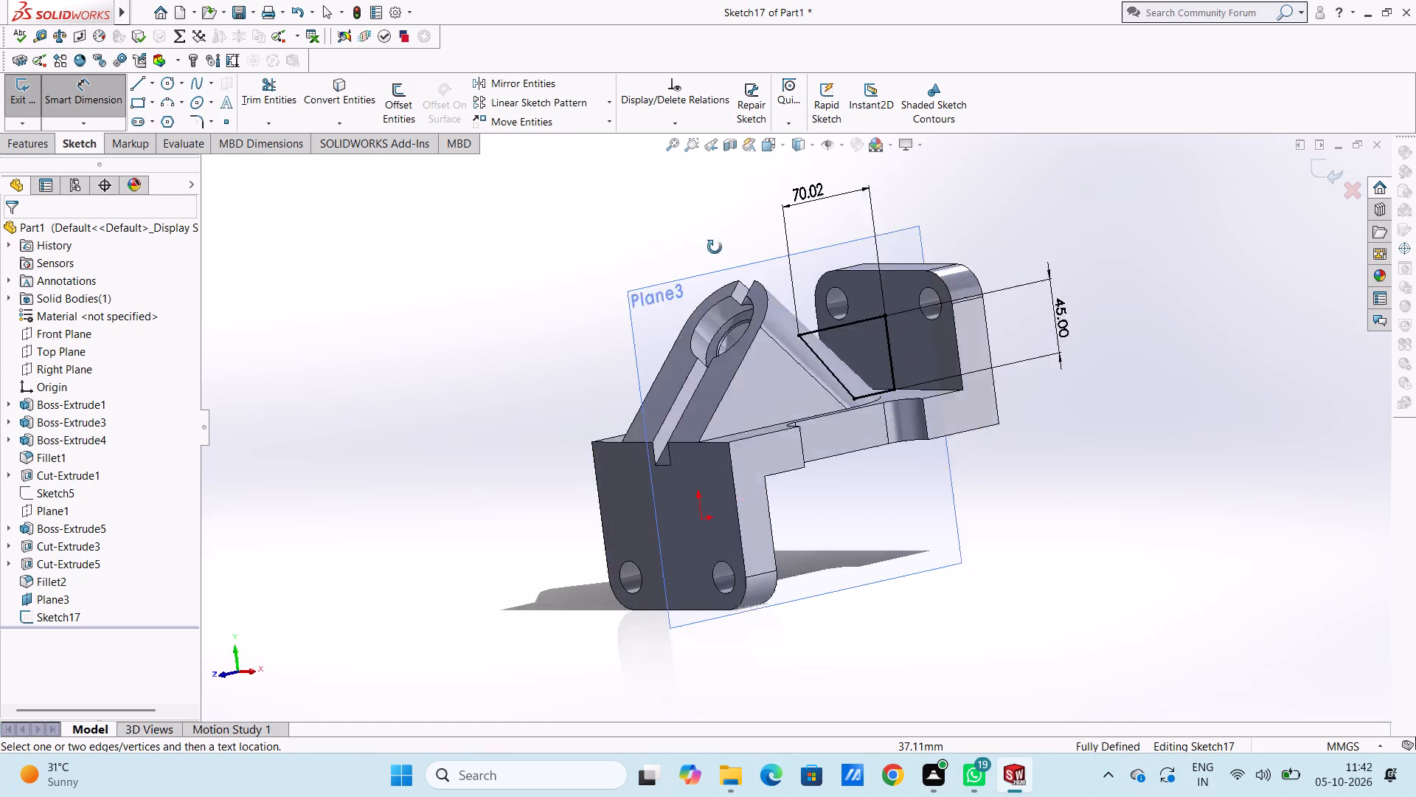
pyautogui.moveTo(715, 247); pyautogui.dragTo(755, 351, button='middle')
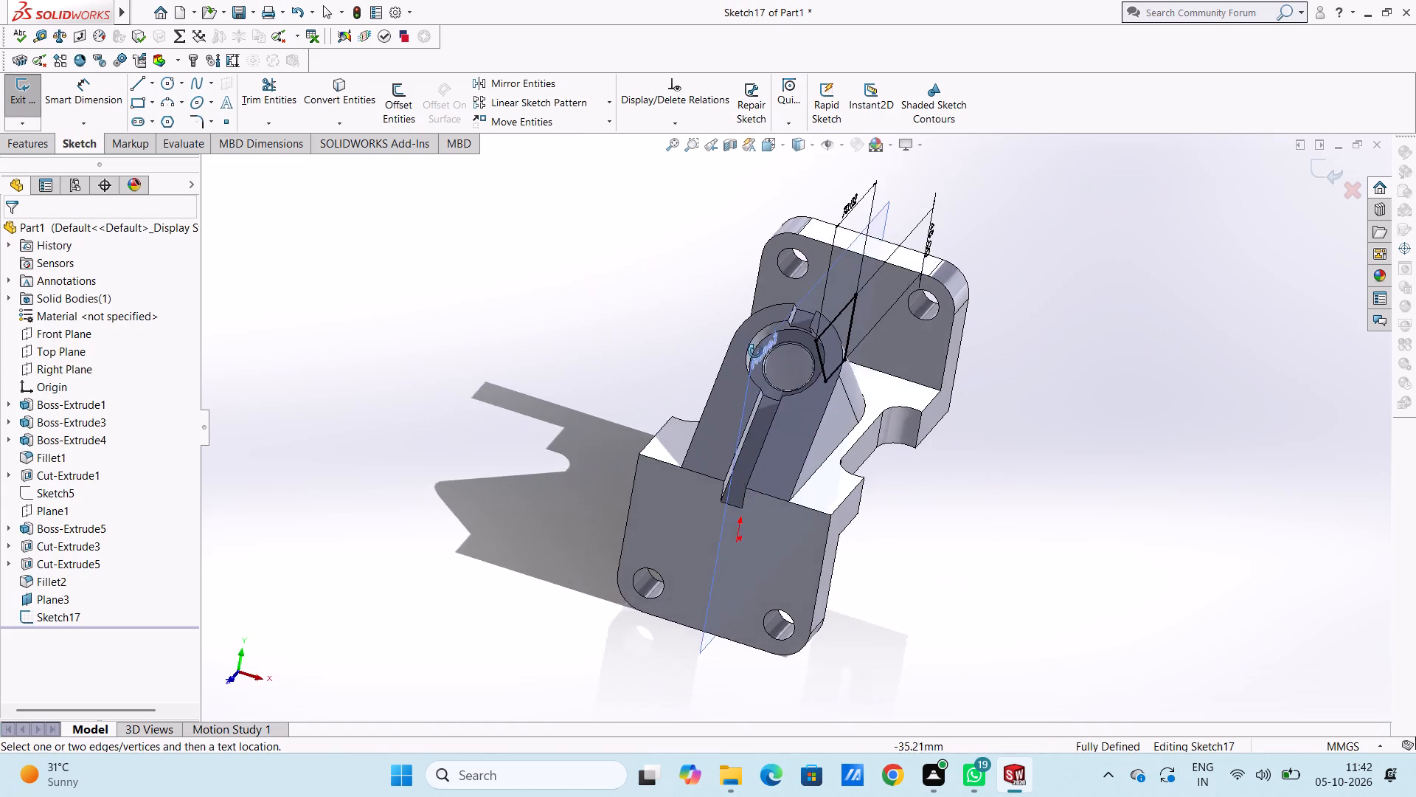
pyautogui.moveTo(755, 351); pyautogui.dragTo(699, 342, button='middle')
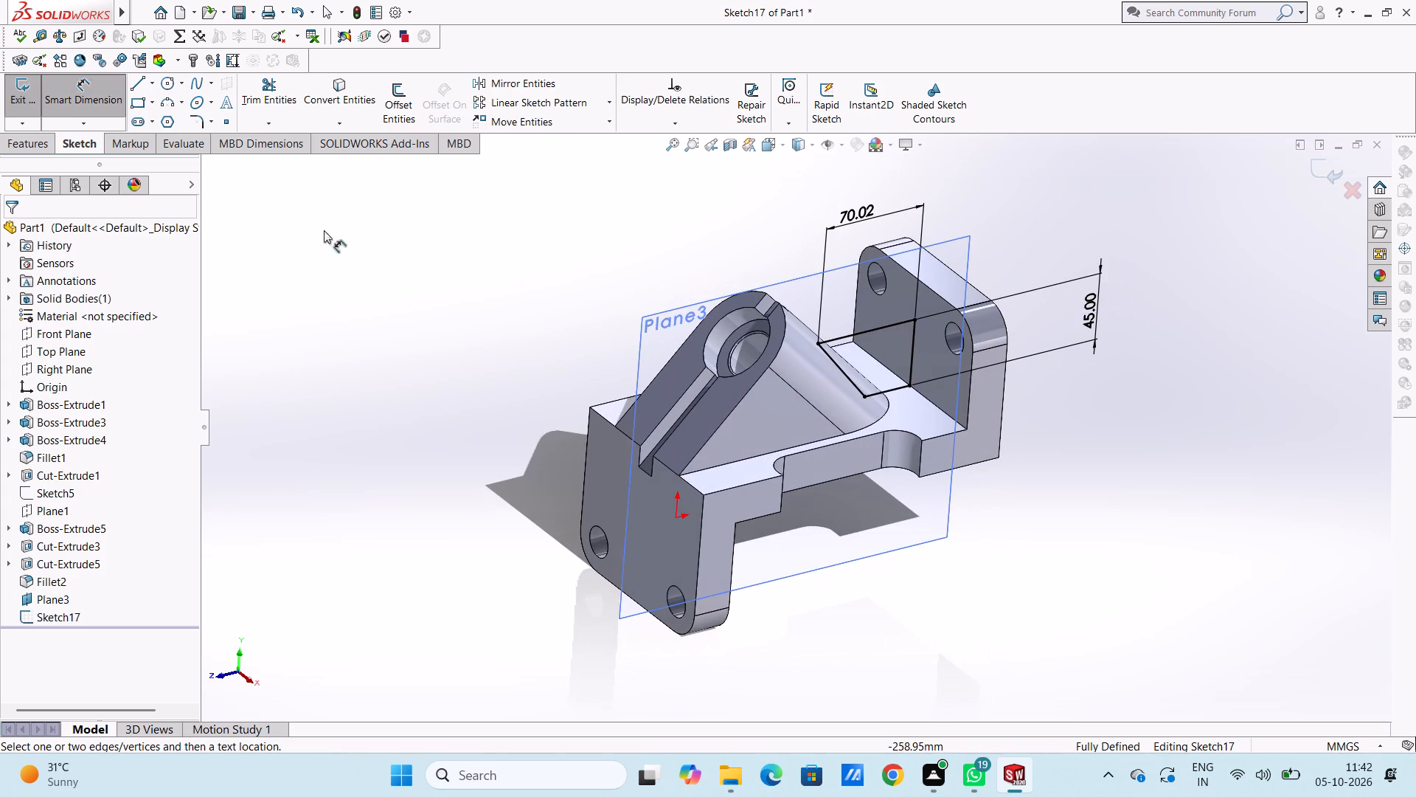
pyautogui.click(85, 89)
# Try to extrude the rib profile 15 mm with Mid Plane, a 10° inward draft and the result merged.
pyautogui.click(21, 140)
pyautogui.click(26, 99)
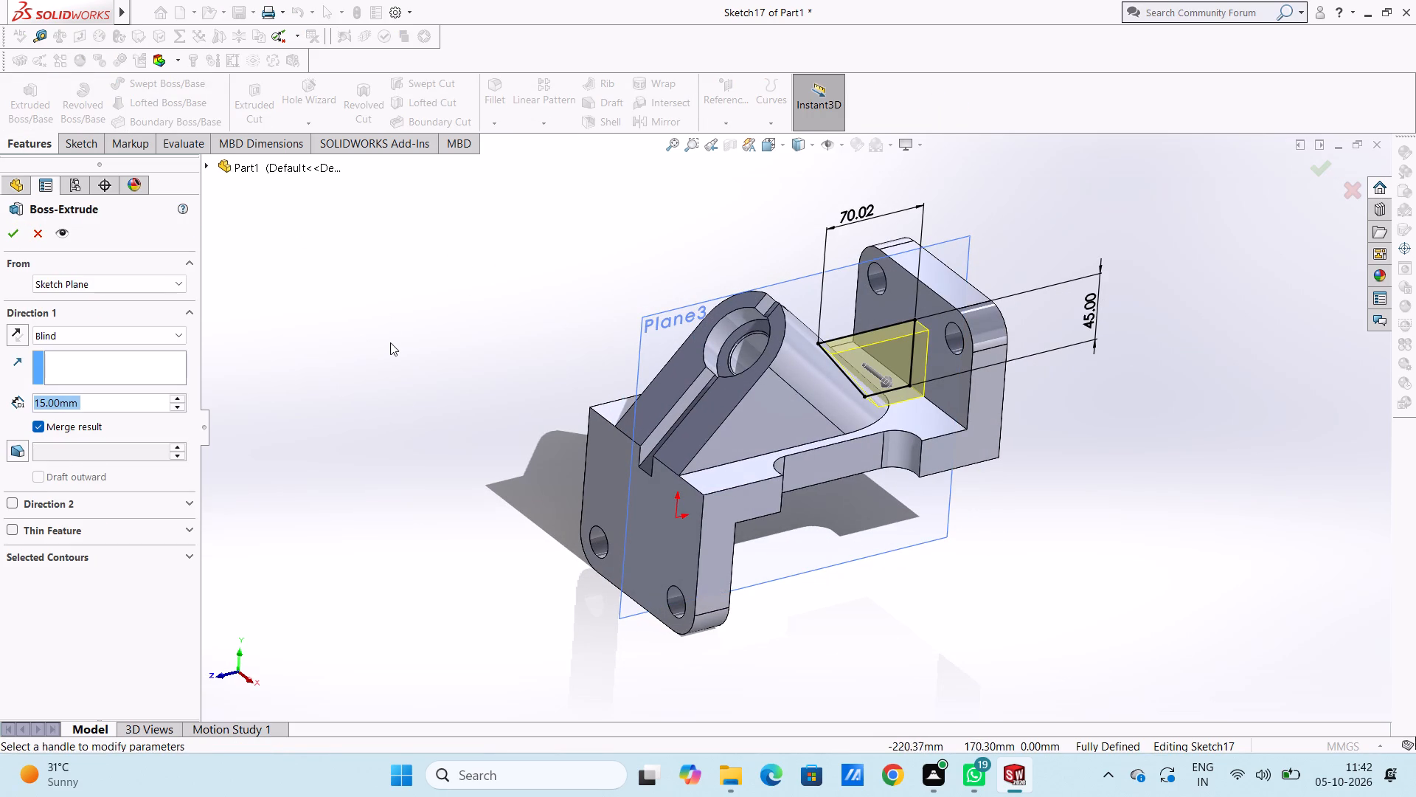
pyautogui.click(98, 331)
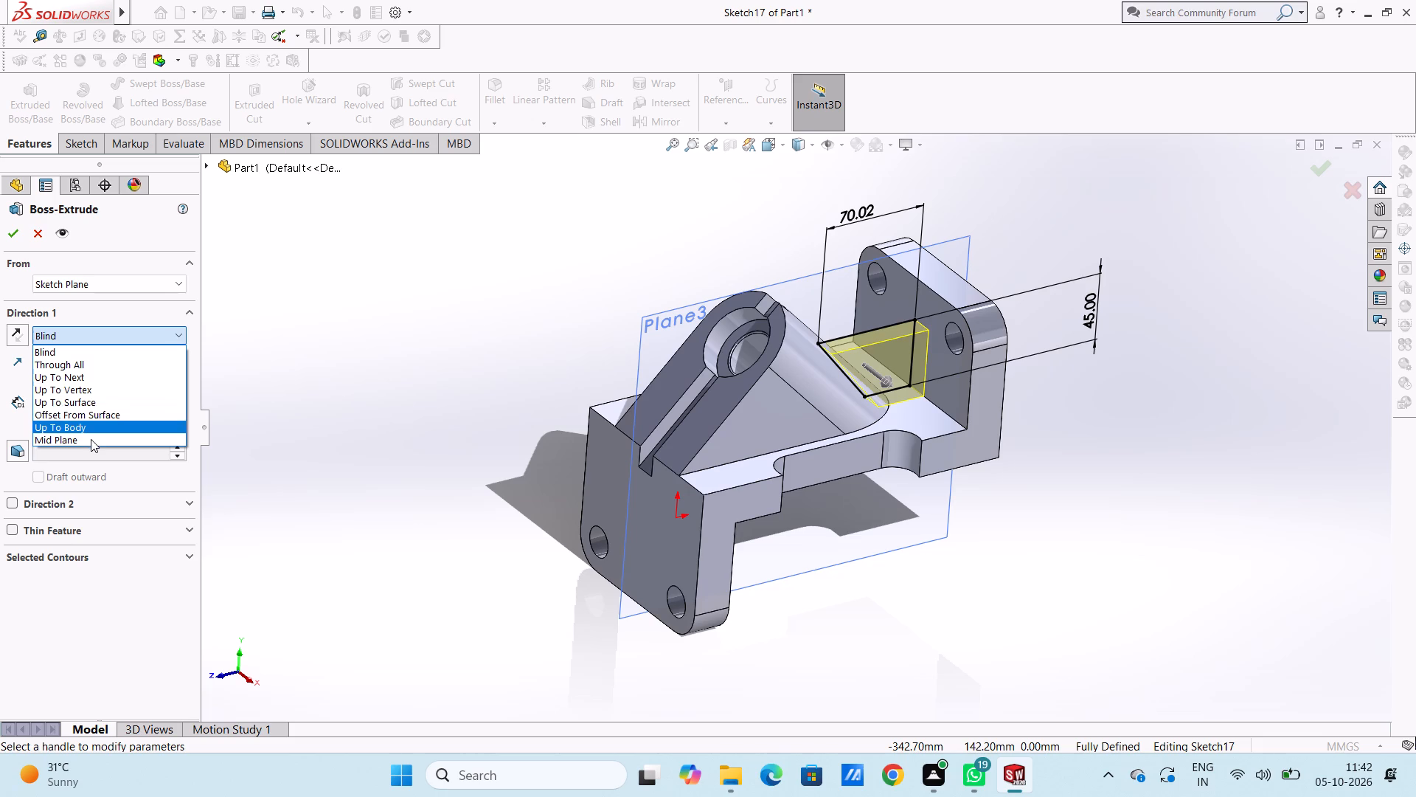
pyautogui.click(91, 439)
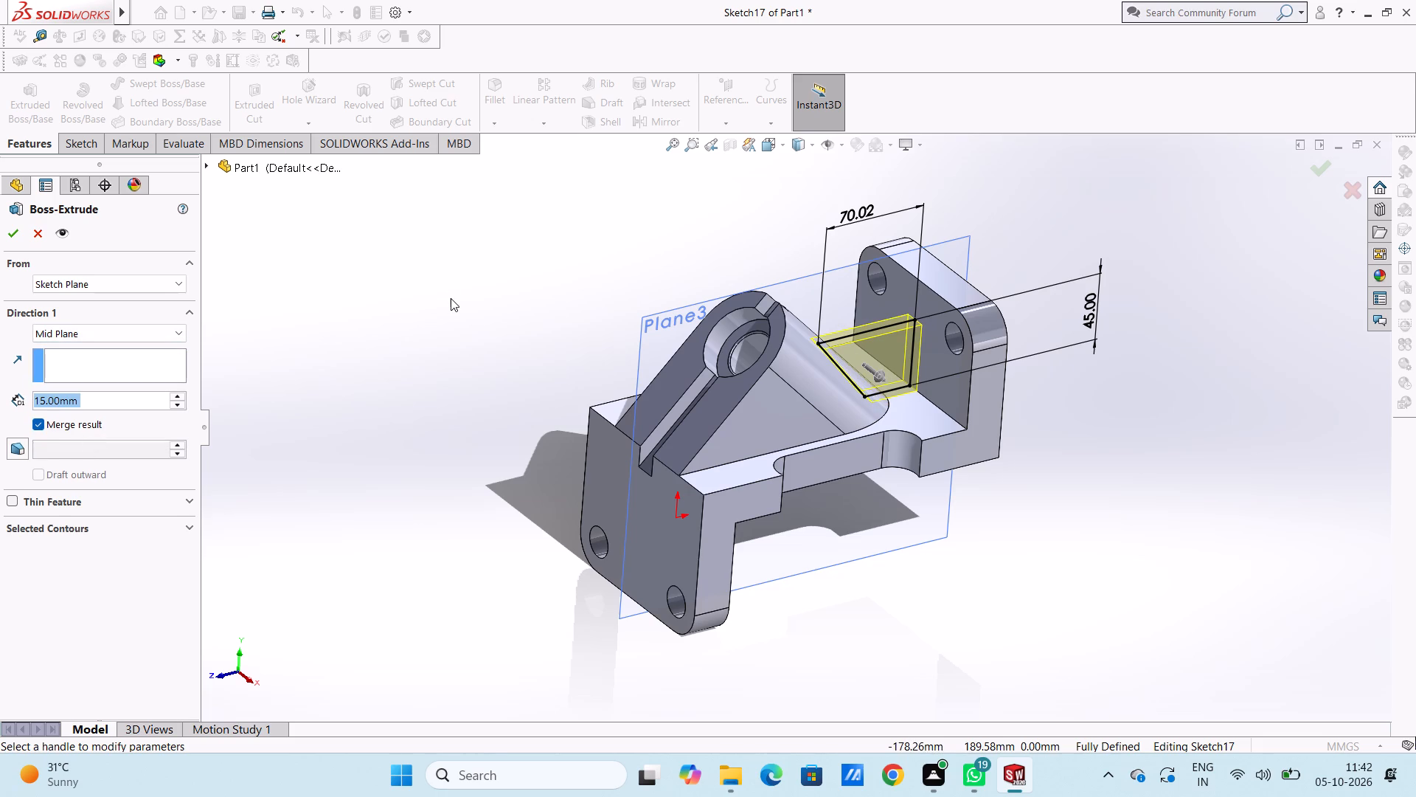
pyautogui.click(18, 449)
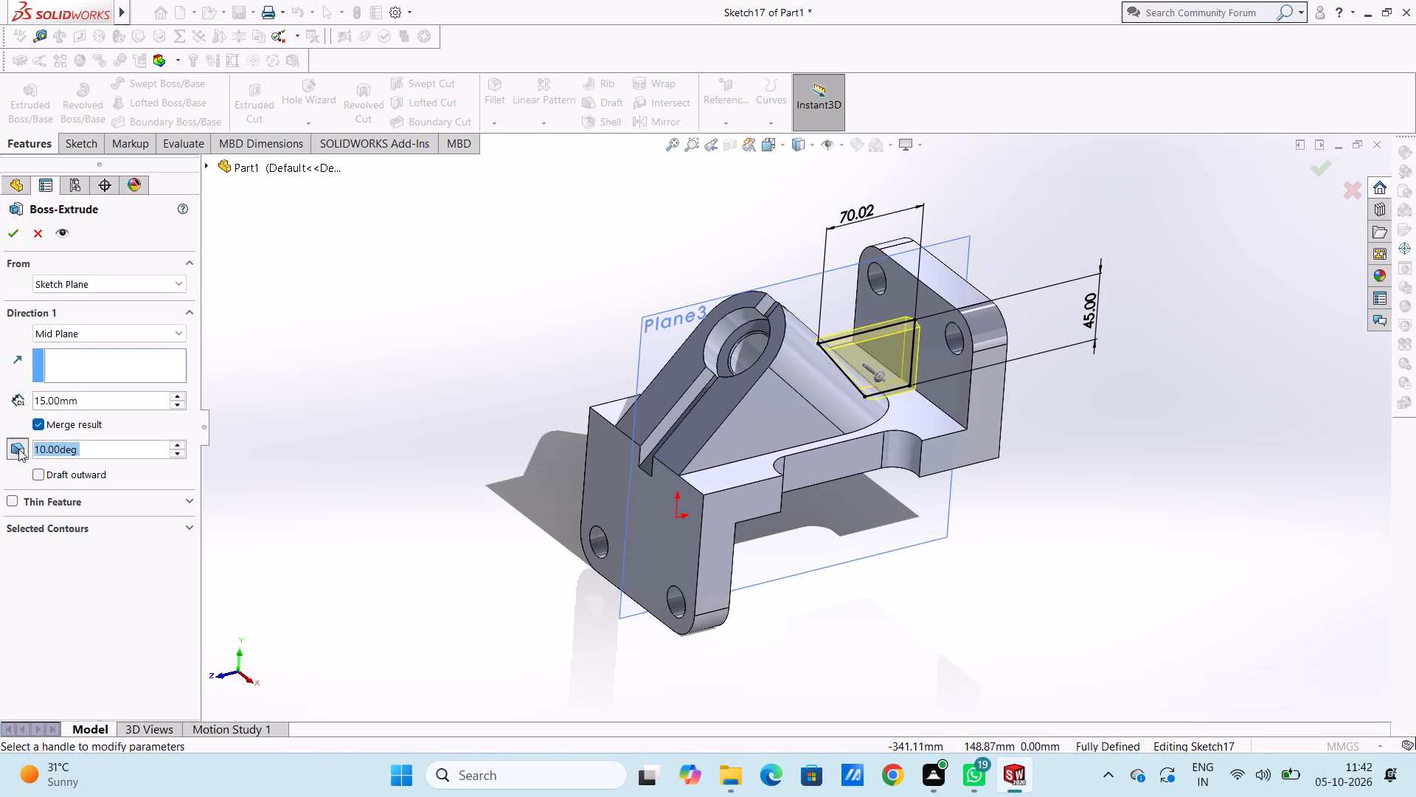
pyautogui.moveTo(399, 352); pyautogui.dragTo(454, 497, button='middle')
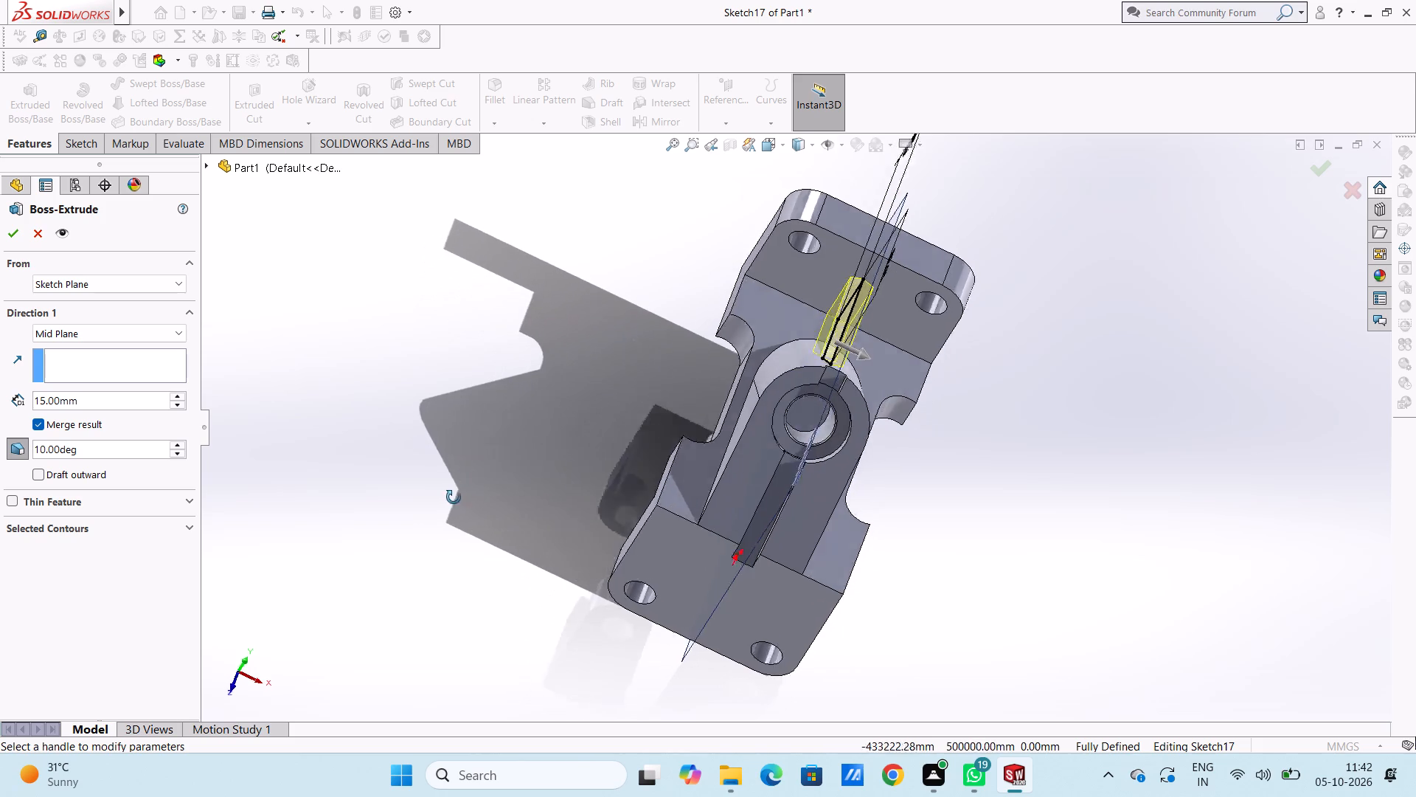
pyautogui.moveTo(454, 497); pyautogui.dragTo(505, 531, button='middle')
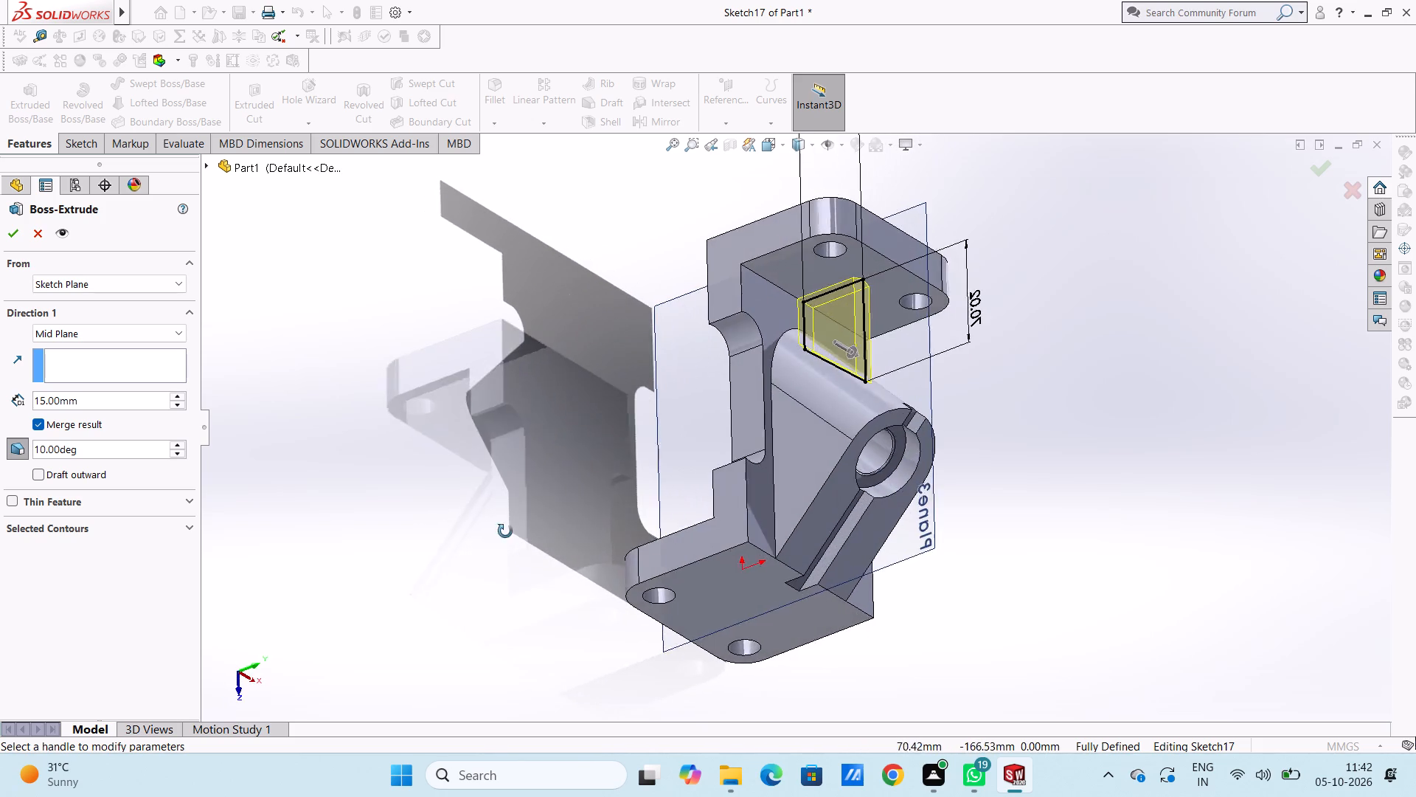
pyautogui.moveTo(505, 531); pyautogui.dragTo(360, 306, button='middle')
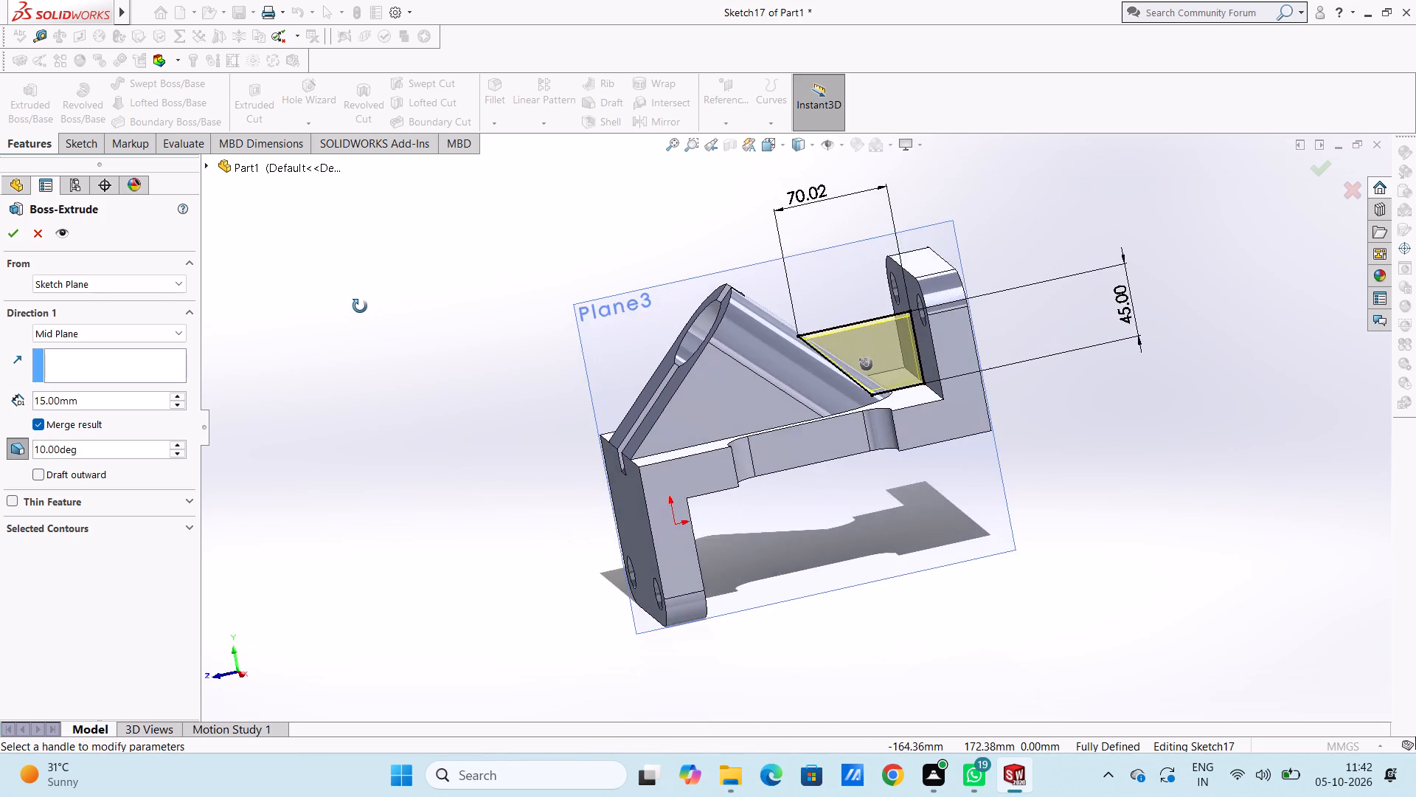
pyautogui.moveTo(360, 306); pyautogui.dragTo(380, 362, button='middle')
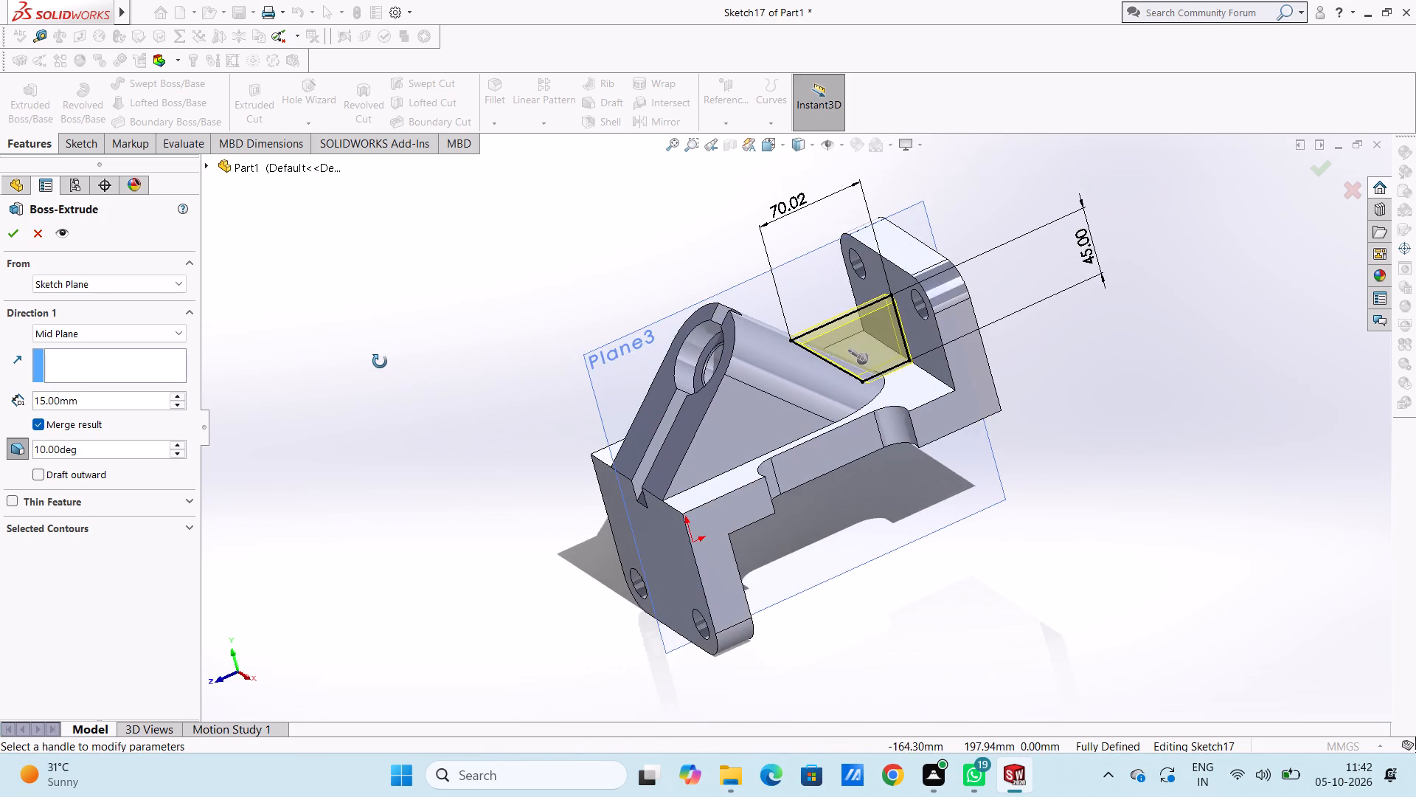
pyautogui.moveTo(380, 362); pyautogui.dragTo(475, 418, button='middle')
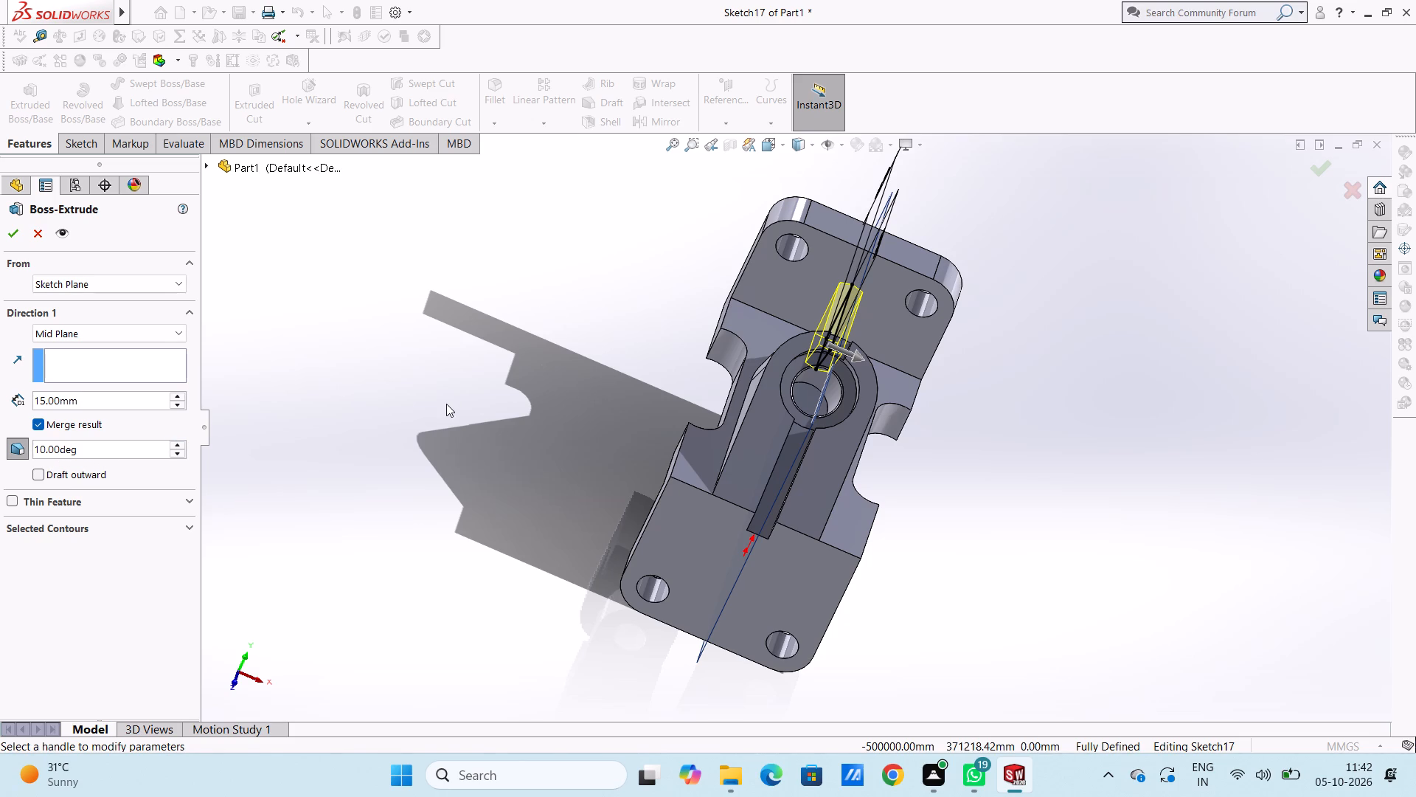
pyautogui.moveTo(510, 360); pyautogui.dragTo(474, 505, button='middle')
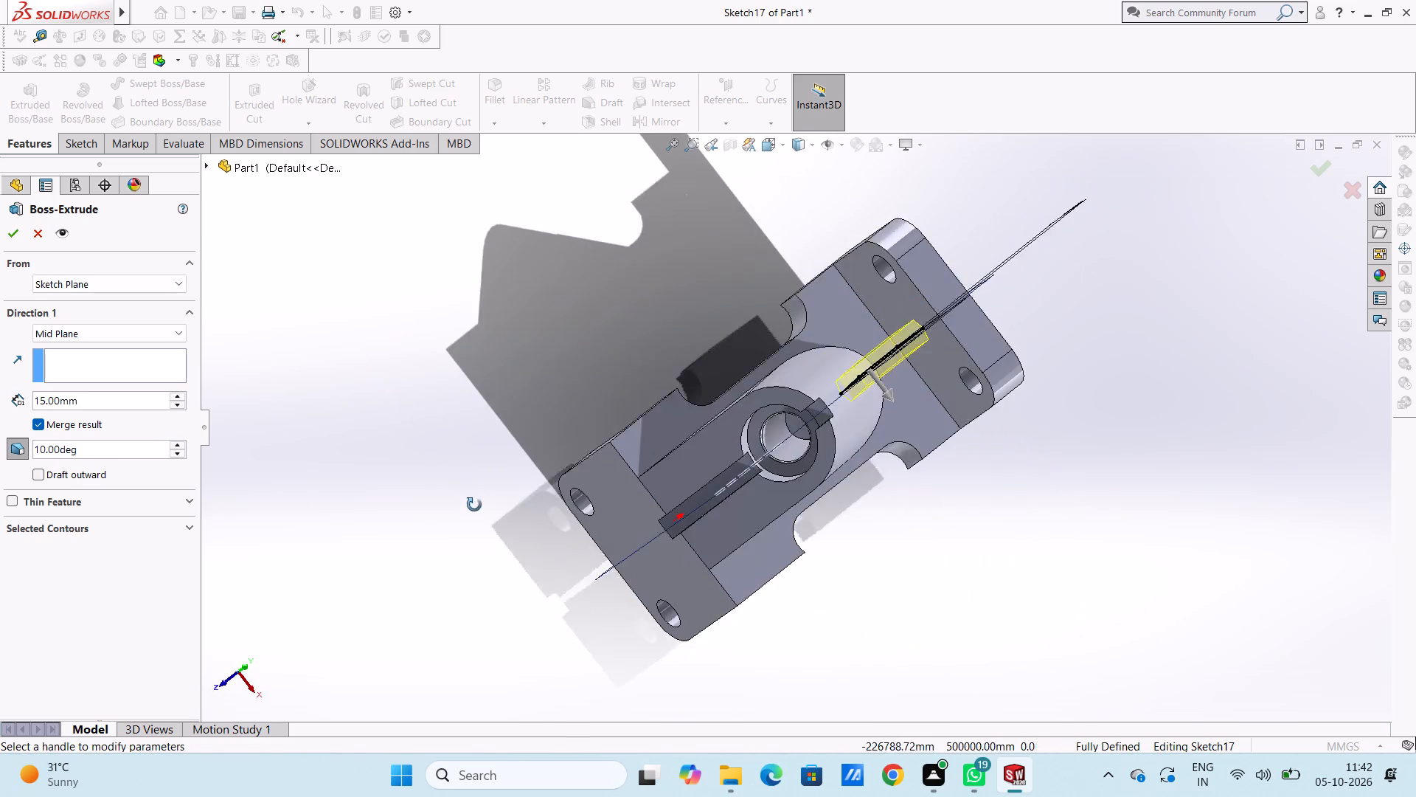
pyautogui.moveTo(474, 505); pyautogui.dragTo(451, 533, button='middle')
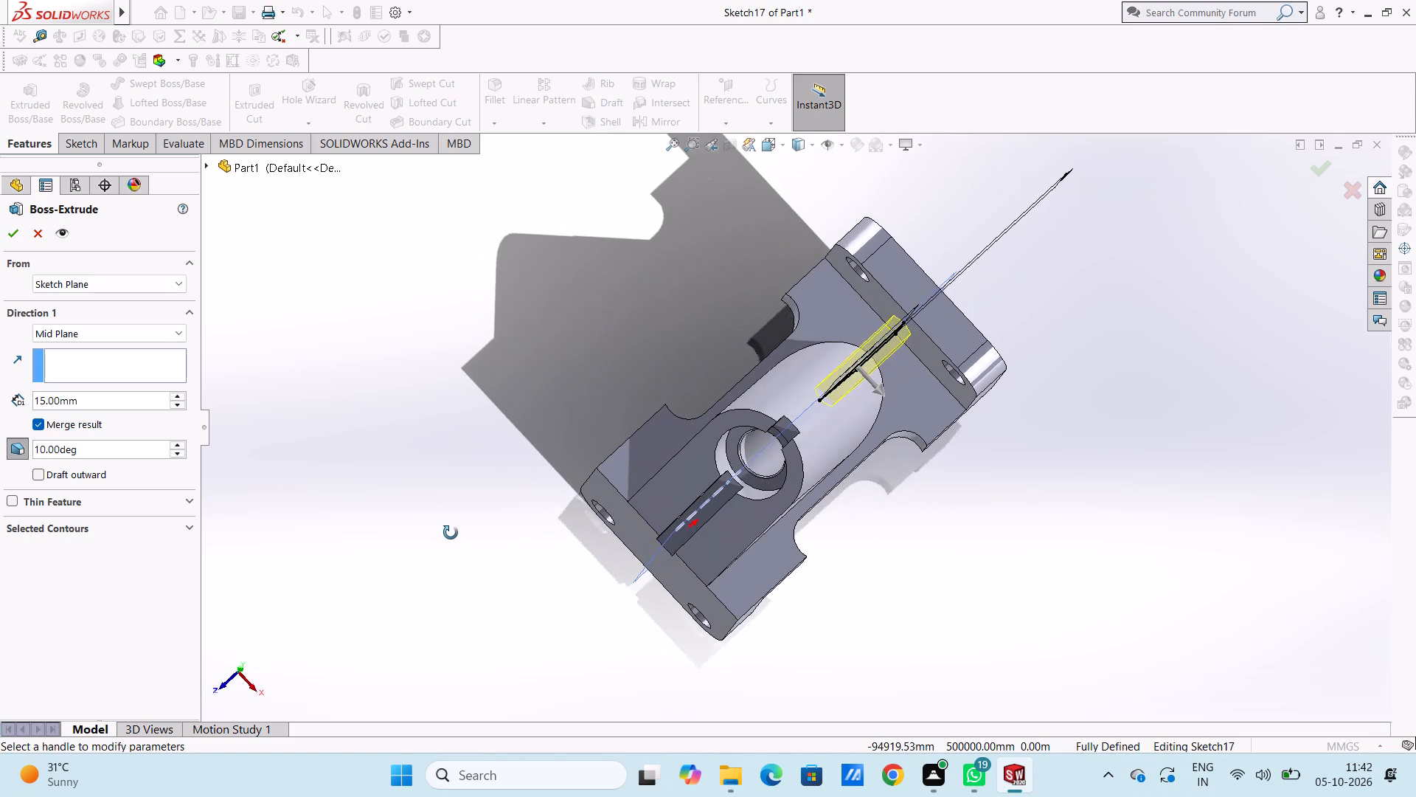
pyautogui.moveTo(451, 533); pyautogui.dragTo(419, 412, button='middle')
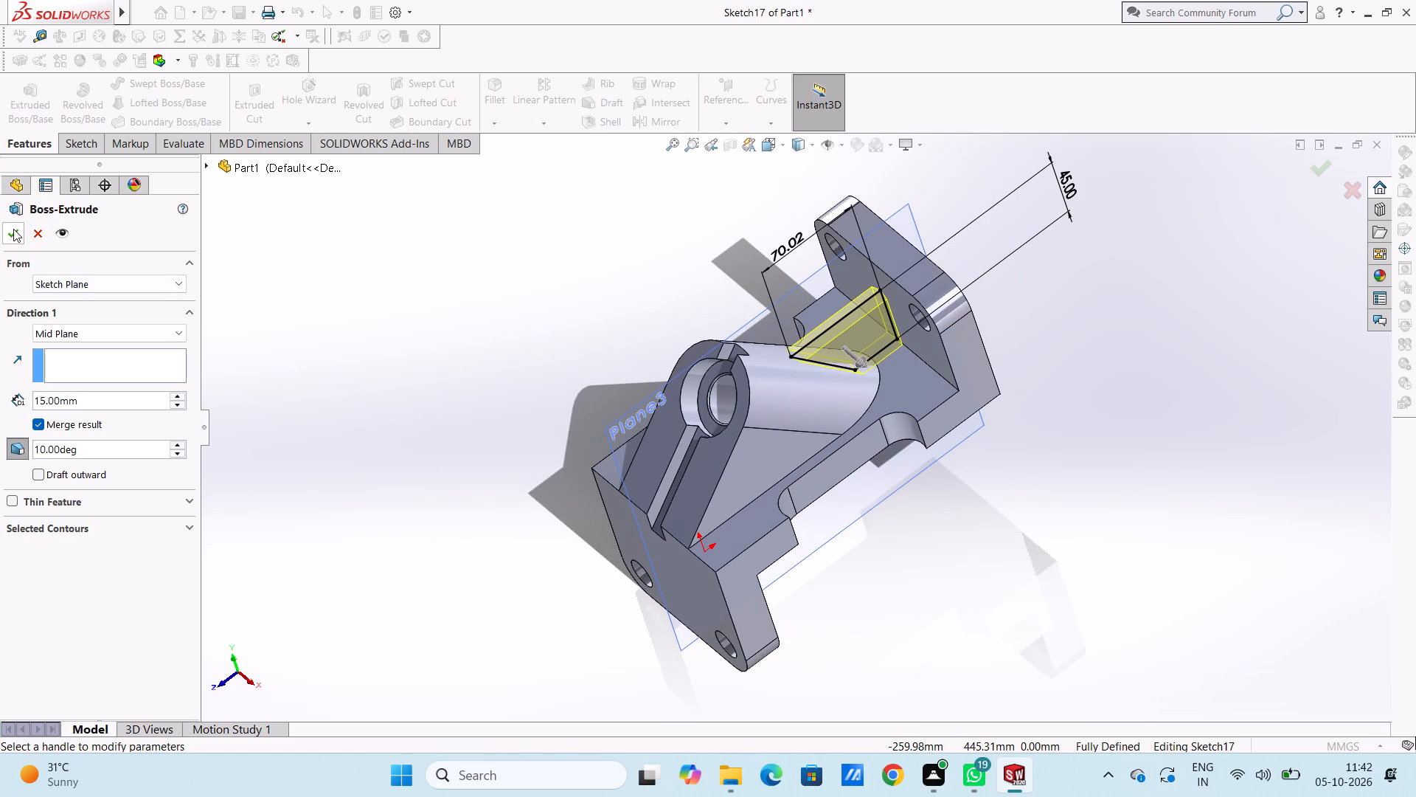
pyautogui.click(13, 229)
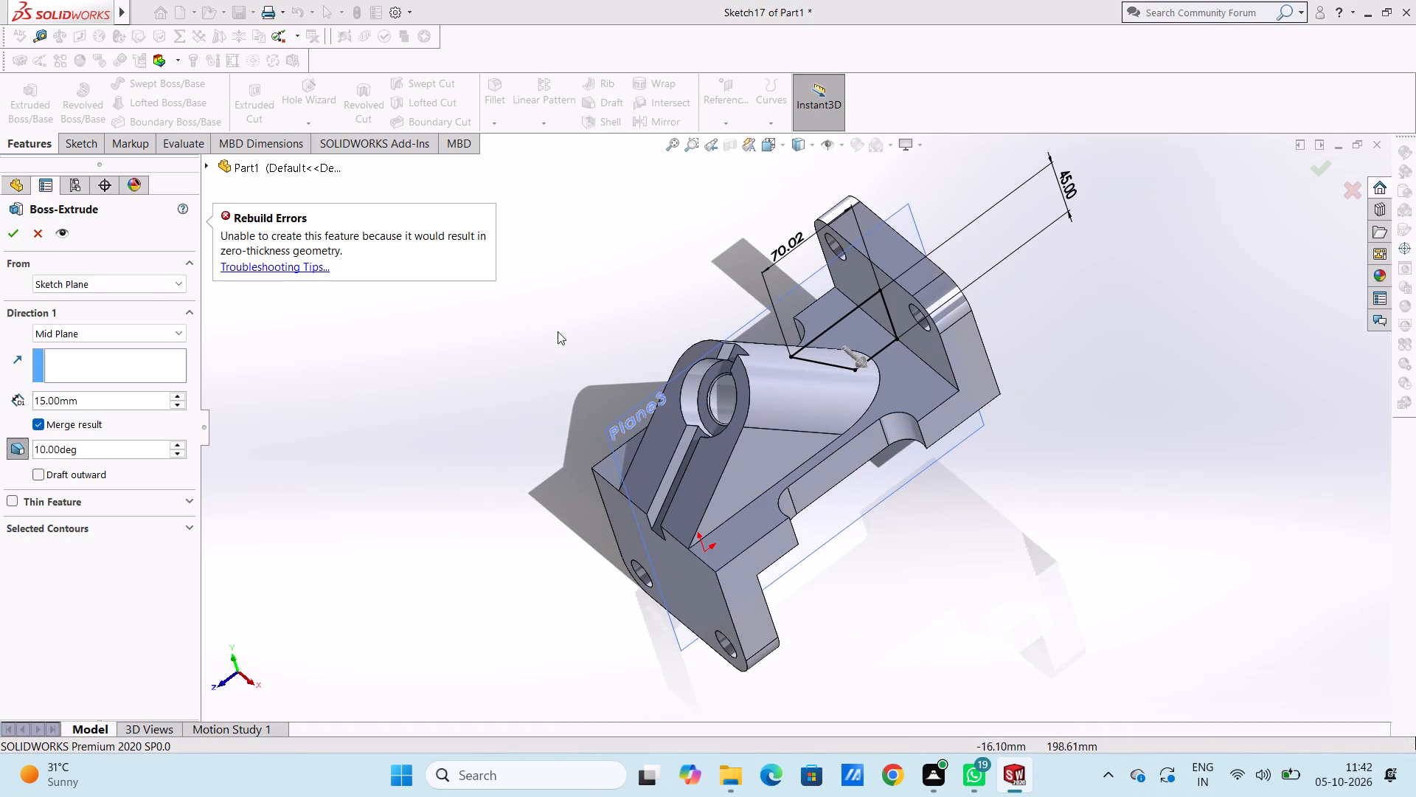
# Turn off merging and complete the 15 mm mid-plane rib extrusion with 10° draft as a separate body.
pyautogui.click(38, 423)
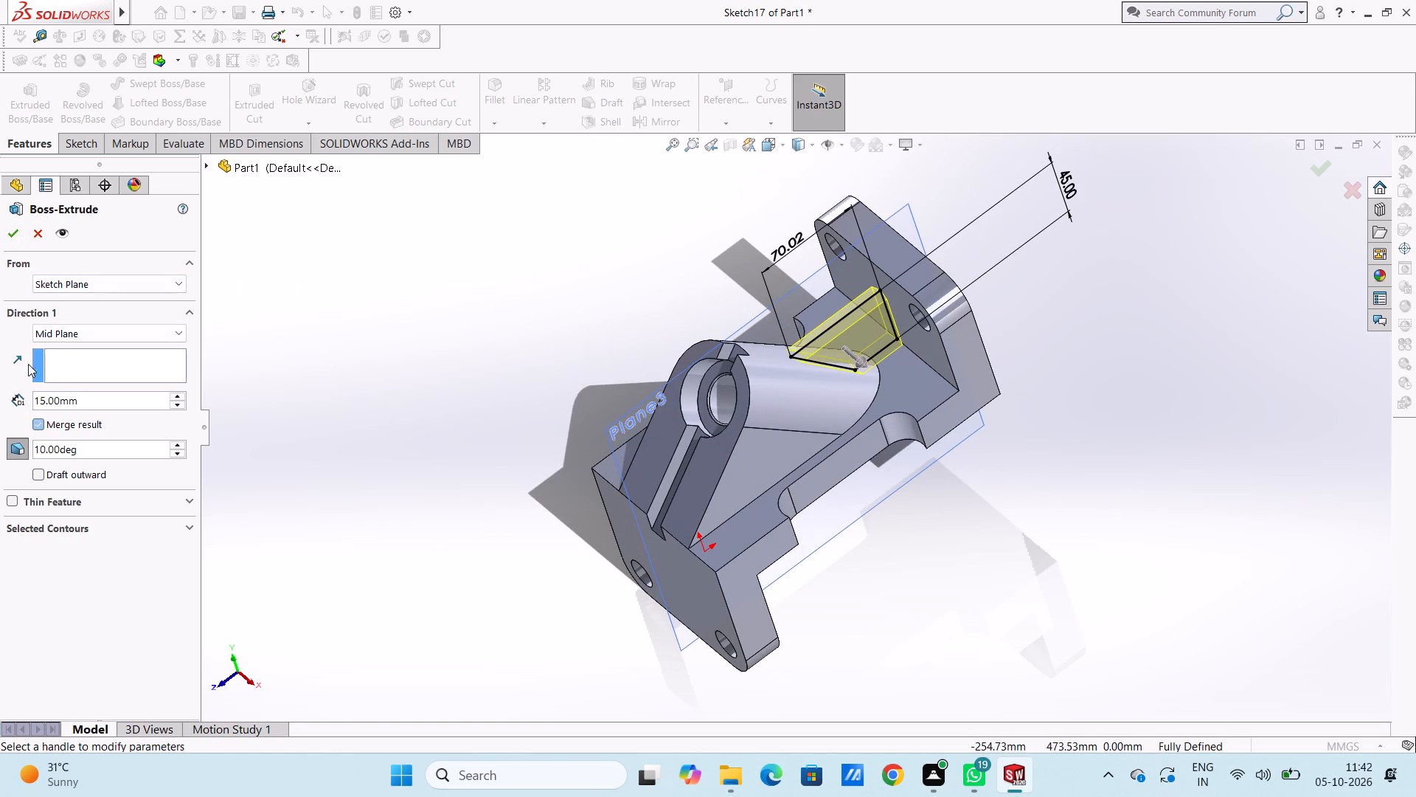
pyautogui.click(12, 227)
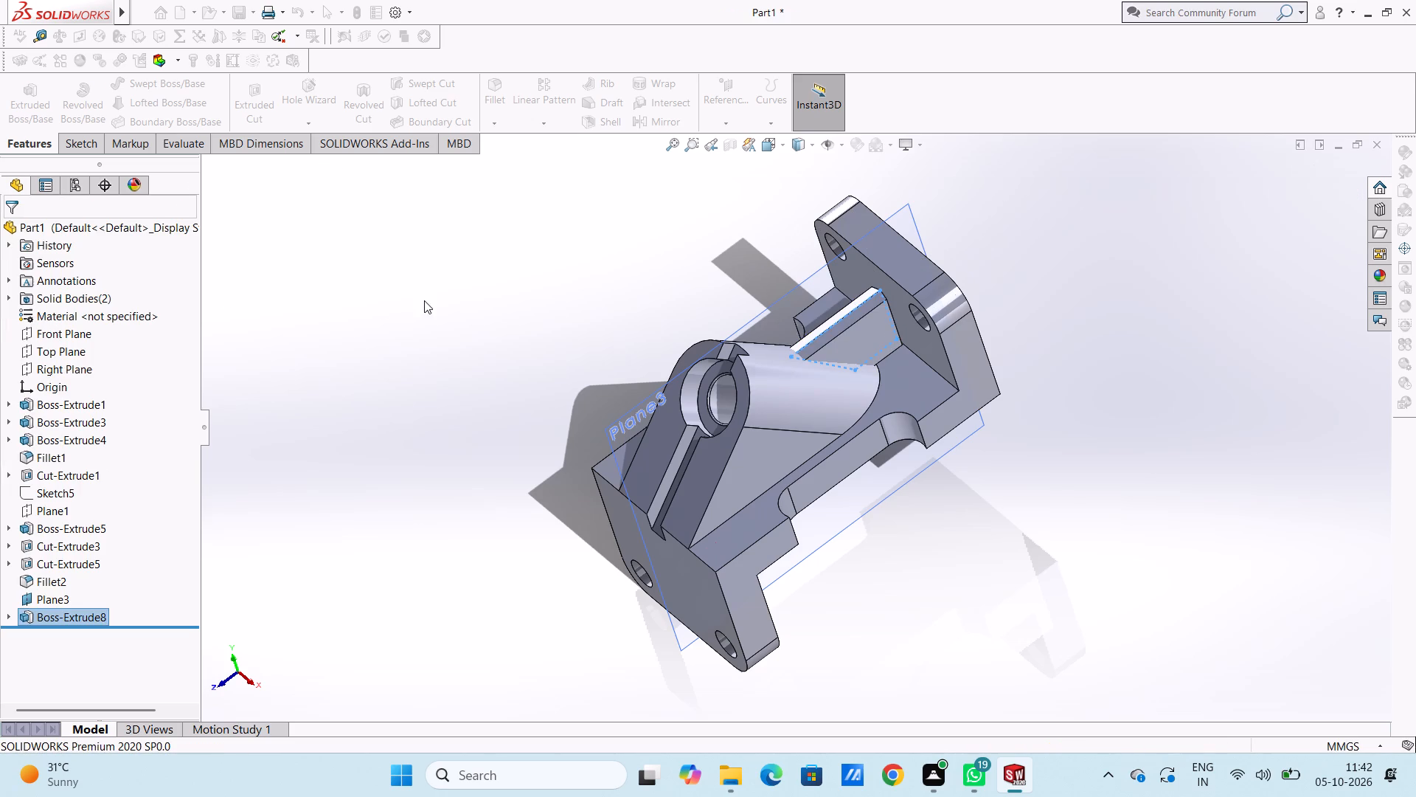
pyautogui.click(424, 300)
# Examine the drafted rib from several angles, checking how it meets the boss and the upper plate.
pyautogui.moveTo(437, 296); pyautogui.dragTo(552, 393, button='middle')
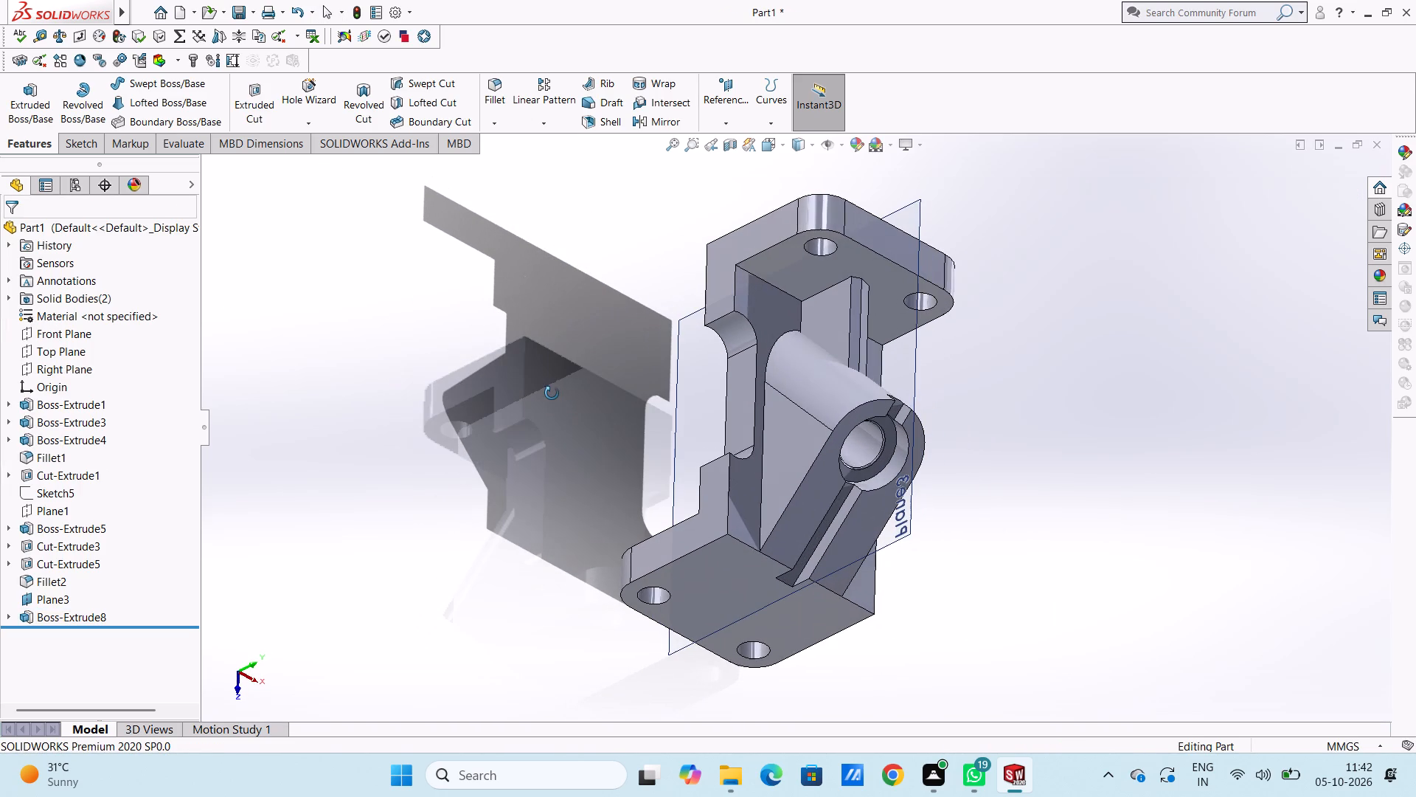
pyautogui.moveTo(552, 393); pyautogui.dragTo(471, 331, button='middle')
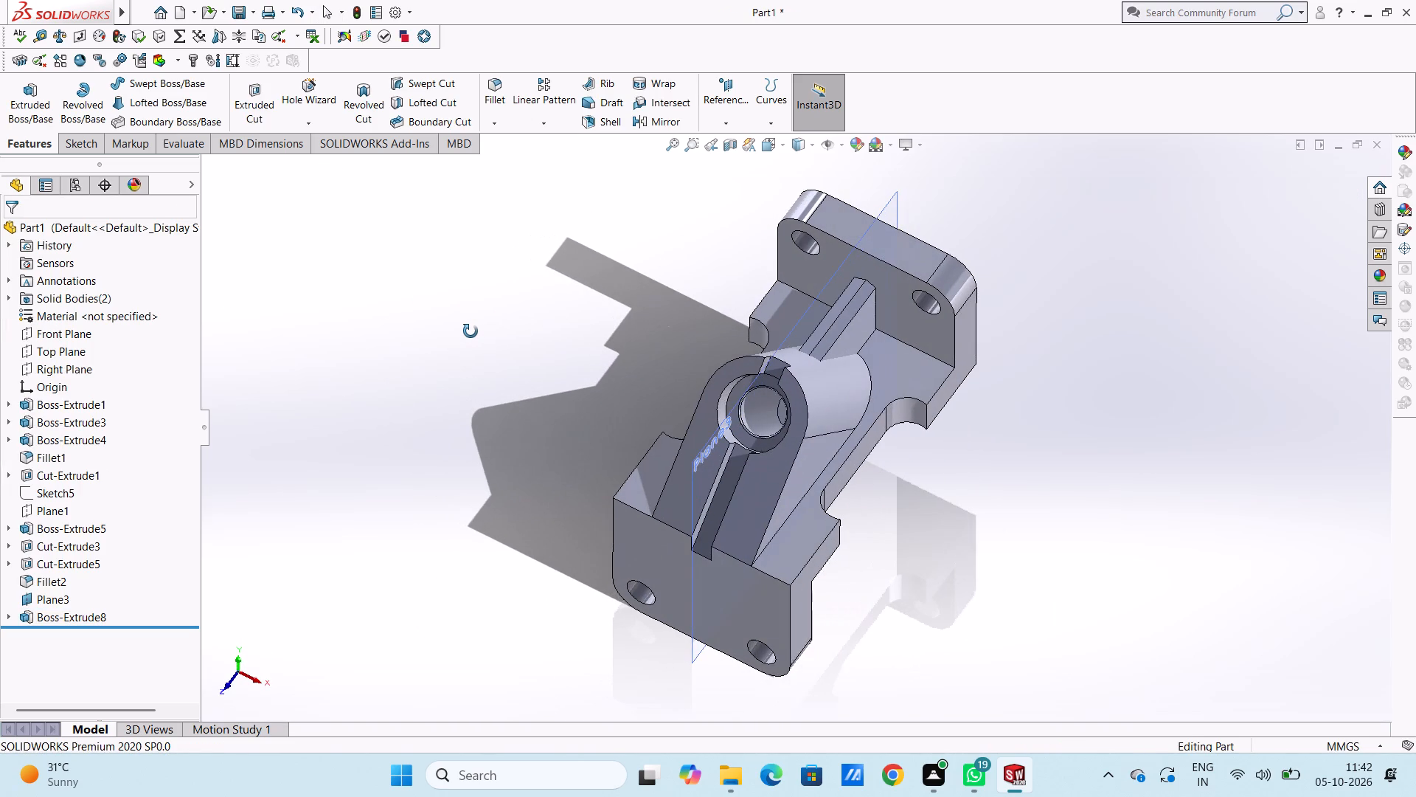
pyautogui.moveTo(471, 331); pyautogui.dragTo(479, 336, button='middle')
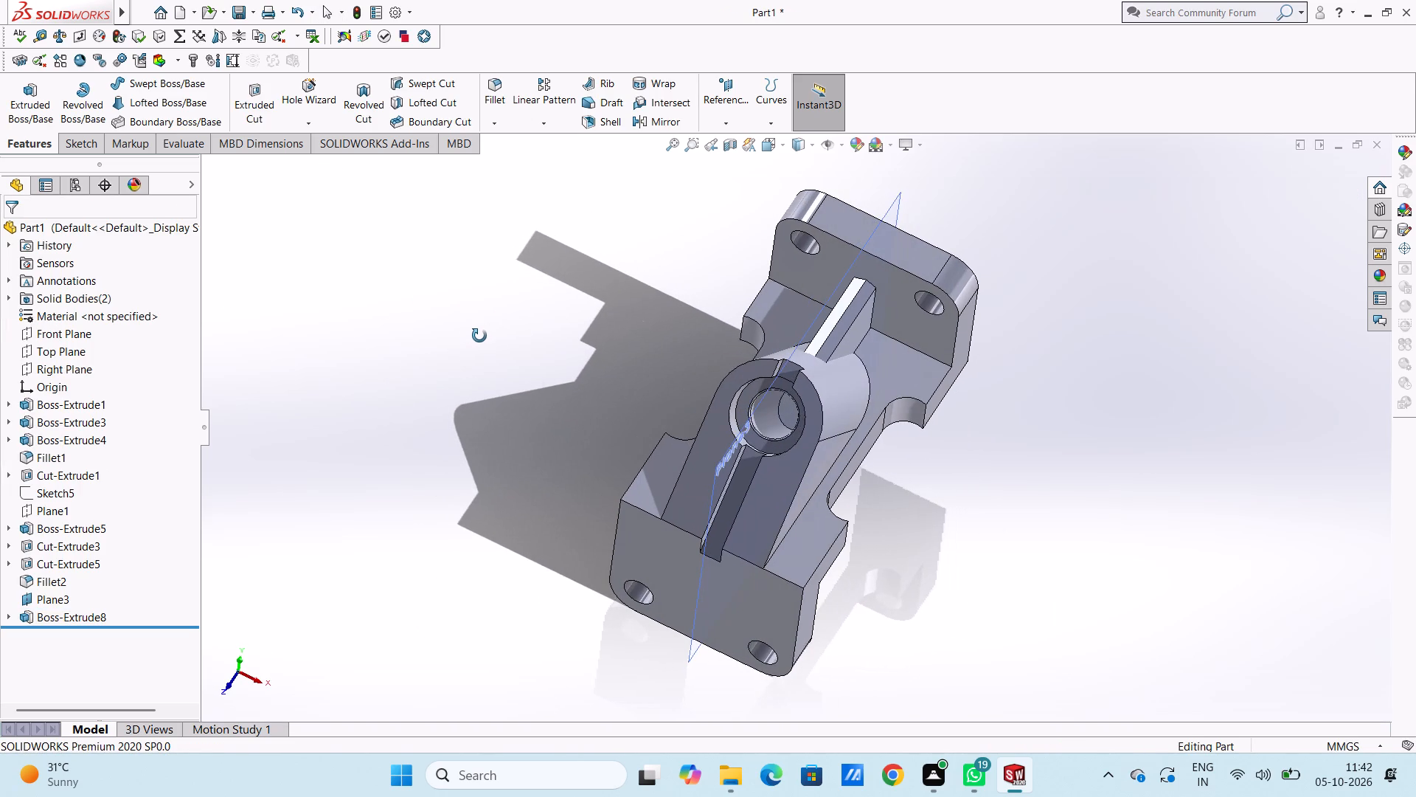
pyautogui.moveTo(479, 336); pyautogui.dragTo(481, 337, button='middle')
pyautogui.moveTo(499, 454); pyautogui.dragTo(499, 371, button='middle')
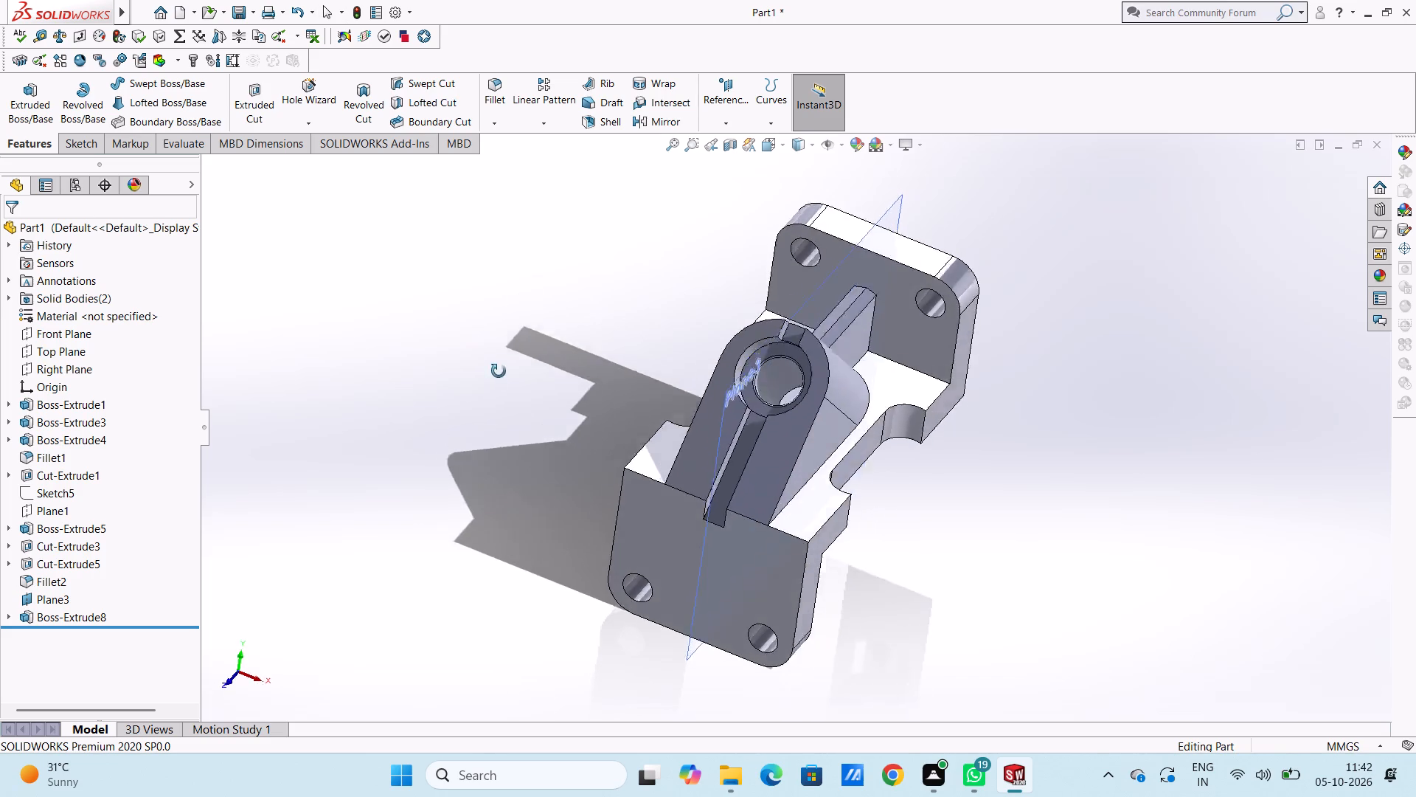
pyautogui.moveTo(499, 371); pyautogui.dragTo(522, 391, button='middle')
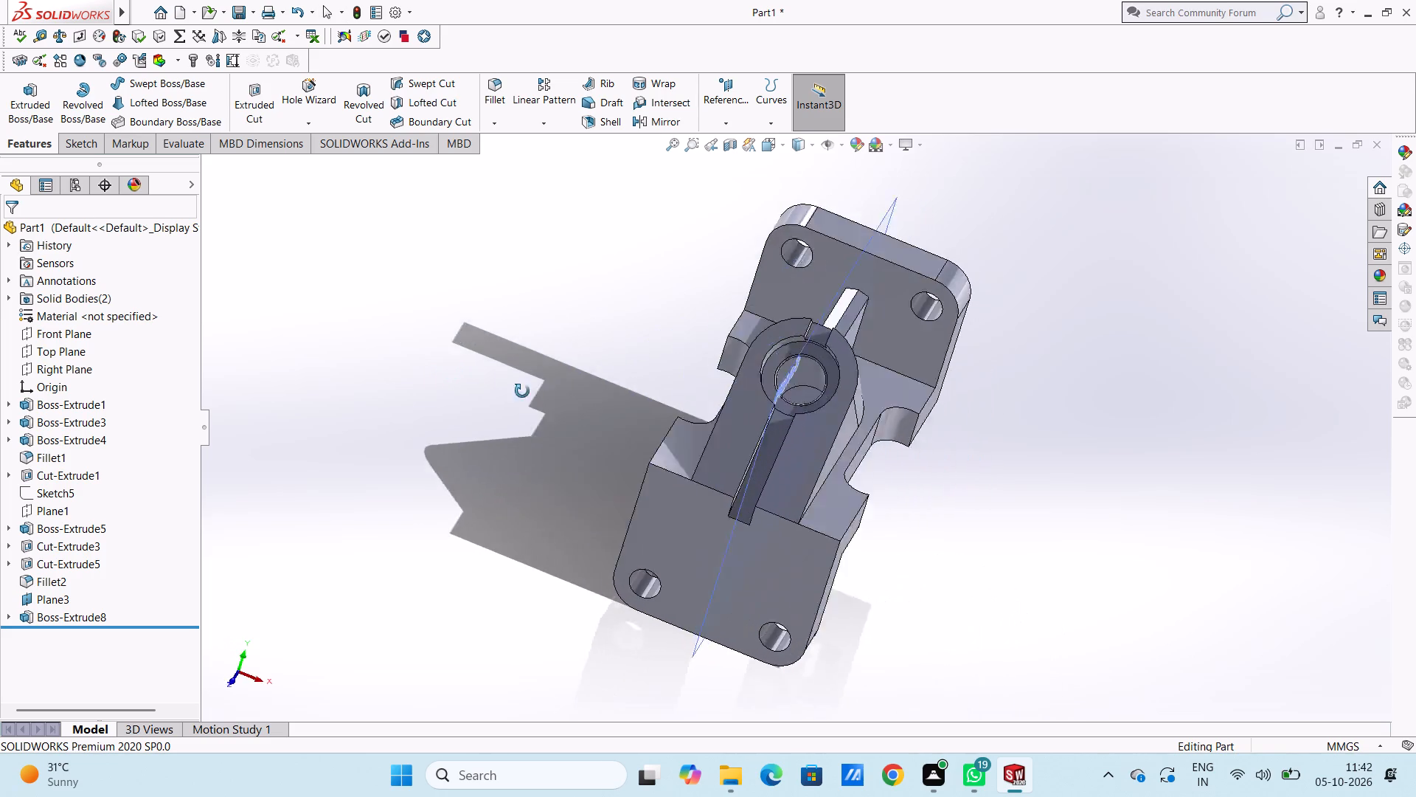
pyautogui.moveTo(522, 391); pyautogui.dragTo(451, 353, button='middle')
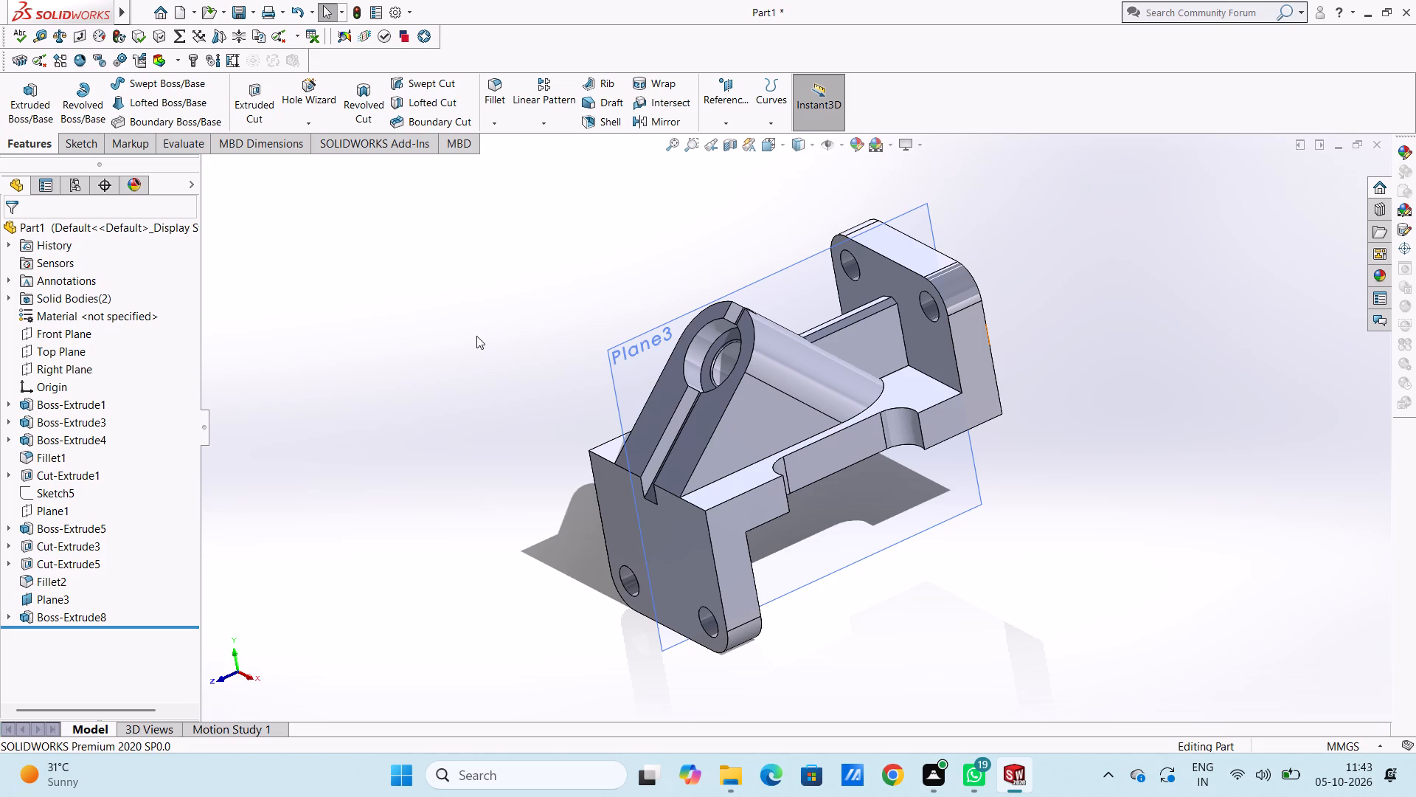
pyautogui.moveTo(483, 318); pyautogui.dragTo(518, 369, button='middle')
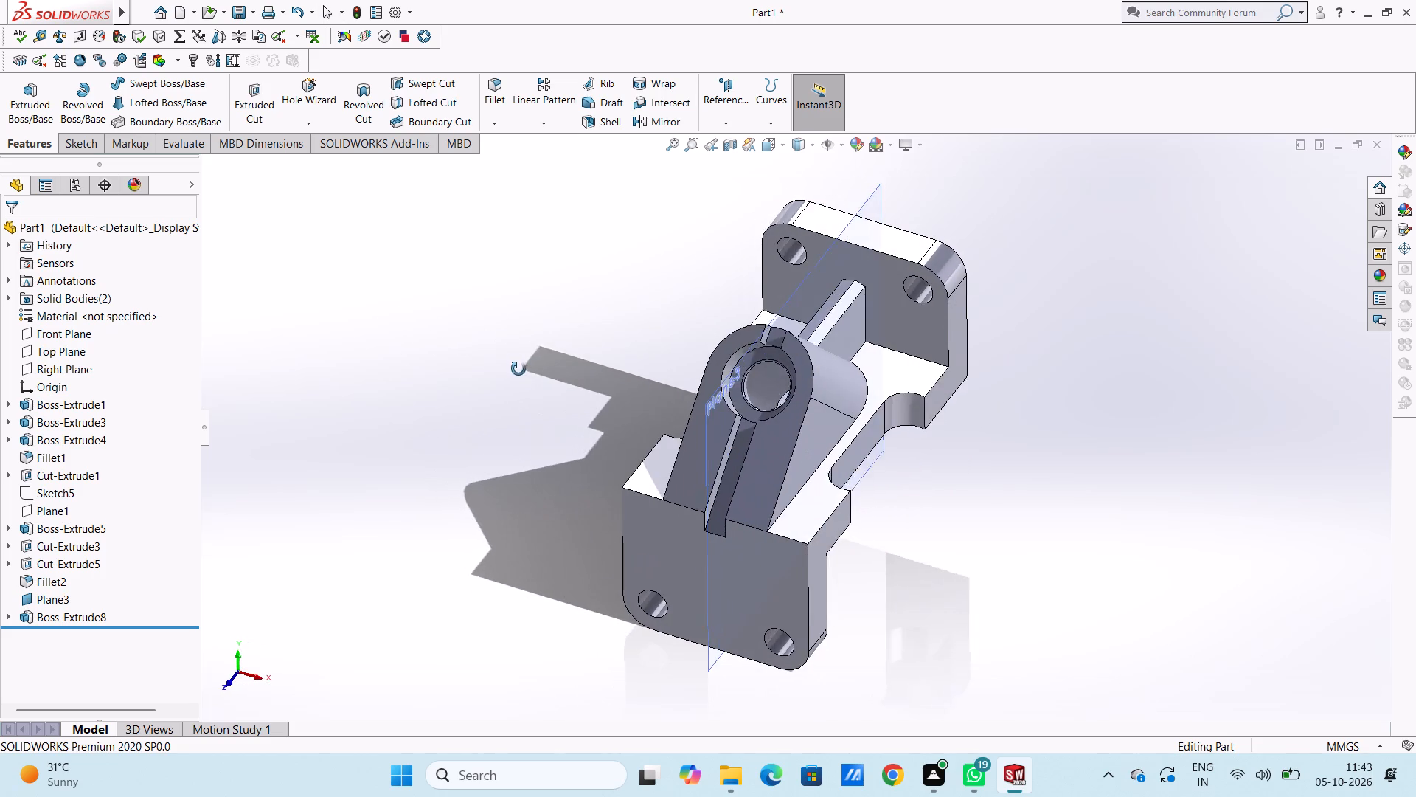
pyautogui.moveTo(518, 369); pyautogui.dragTo(515, 367, button='middle')
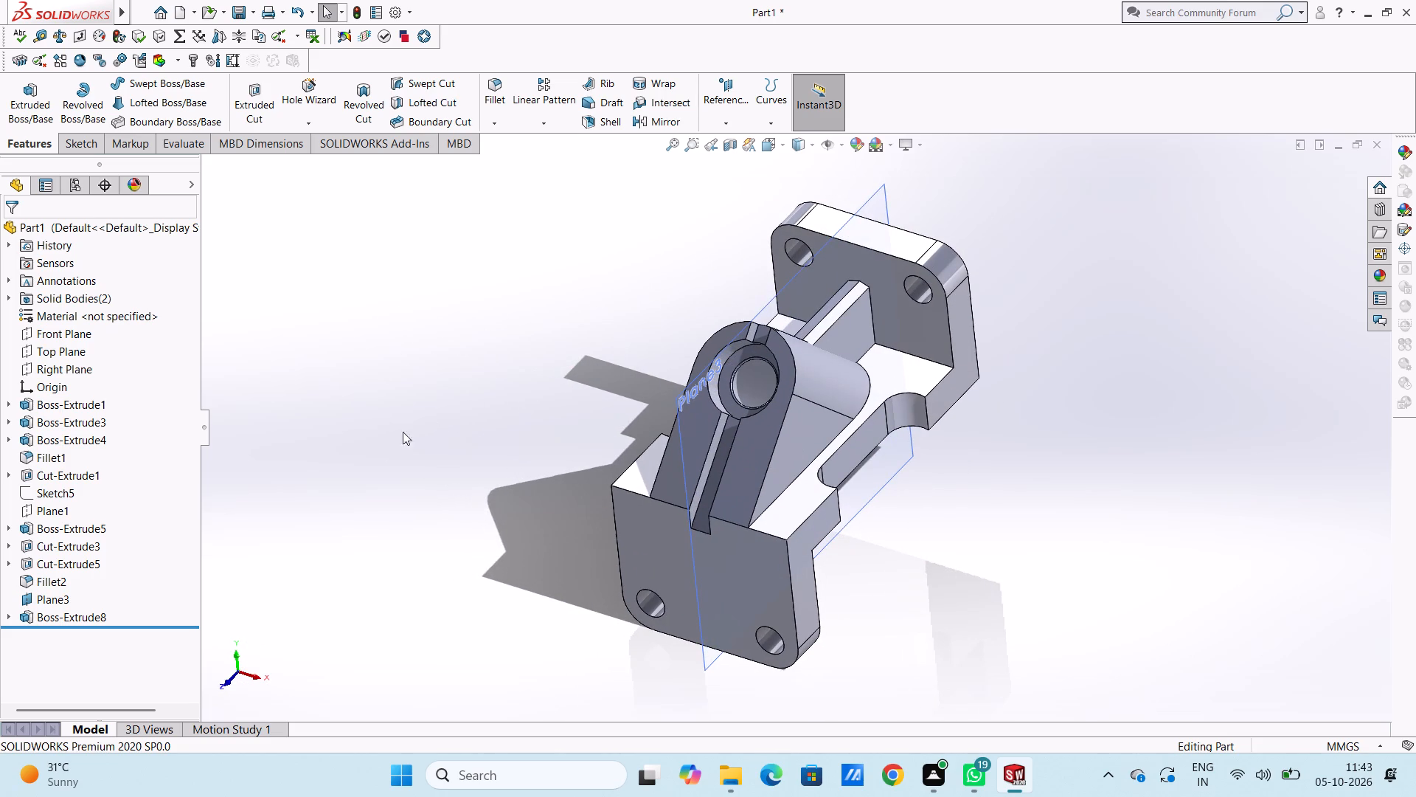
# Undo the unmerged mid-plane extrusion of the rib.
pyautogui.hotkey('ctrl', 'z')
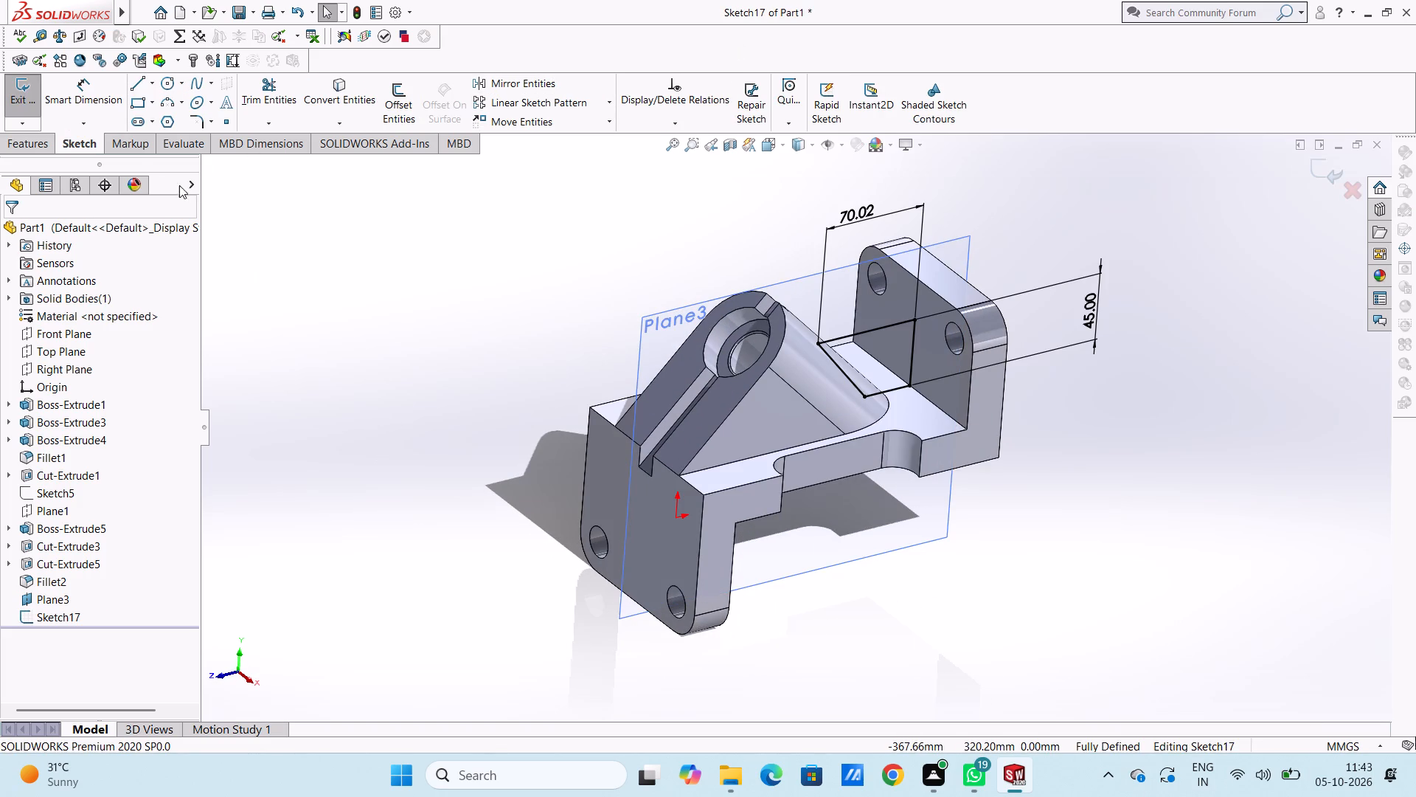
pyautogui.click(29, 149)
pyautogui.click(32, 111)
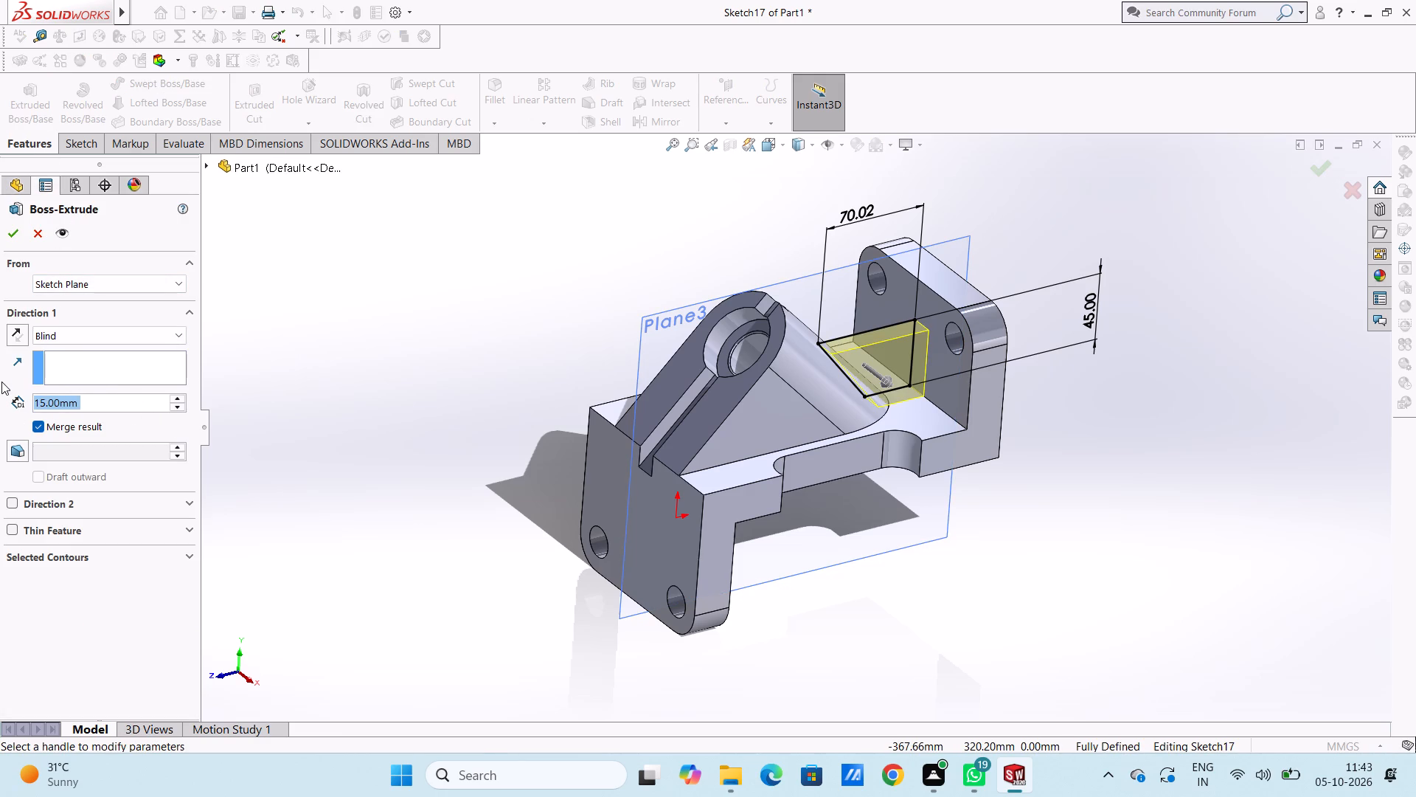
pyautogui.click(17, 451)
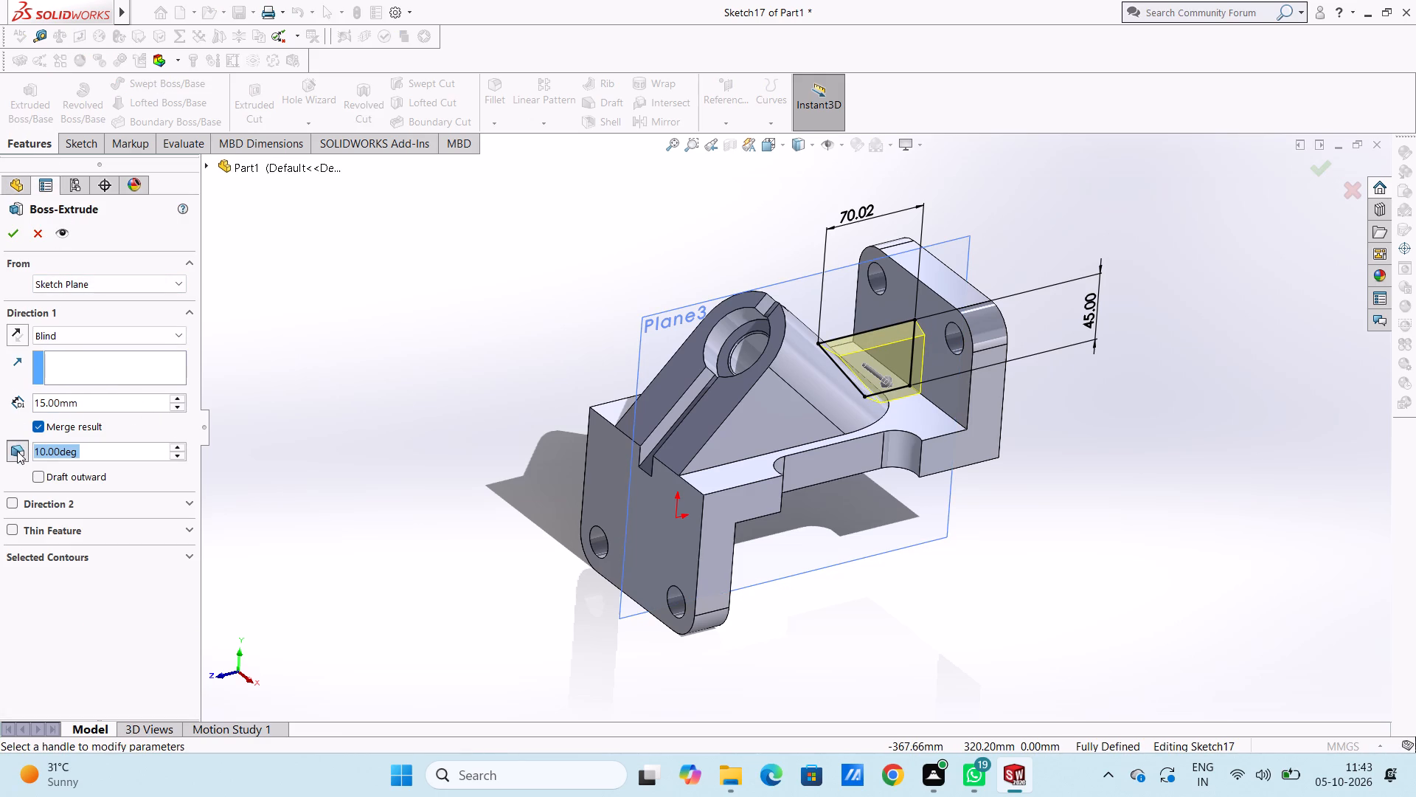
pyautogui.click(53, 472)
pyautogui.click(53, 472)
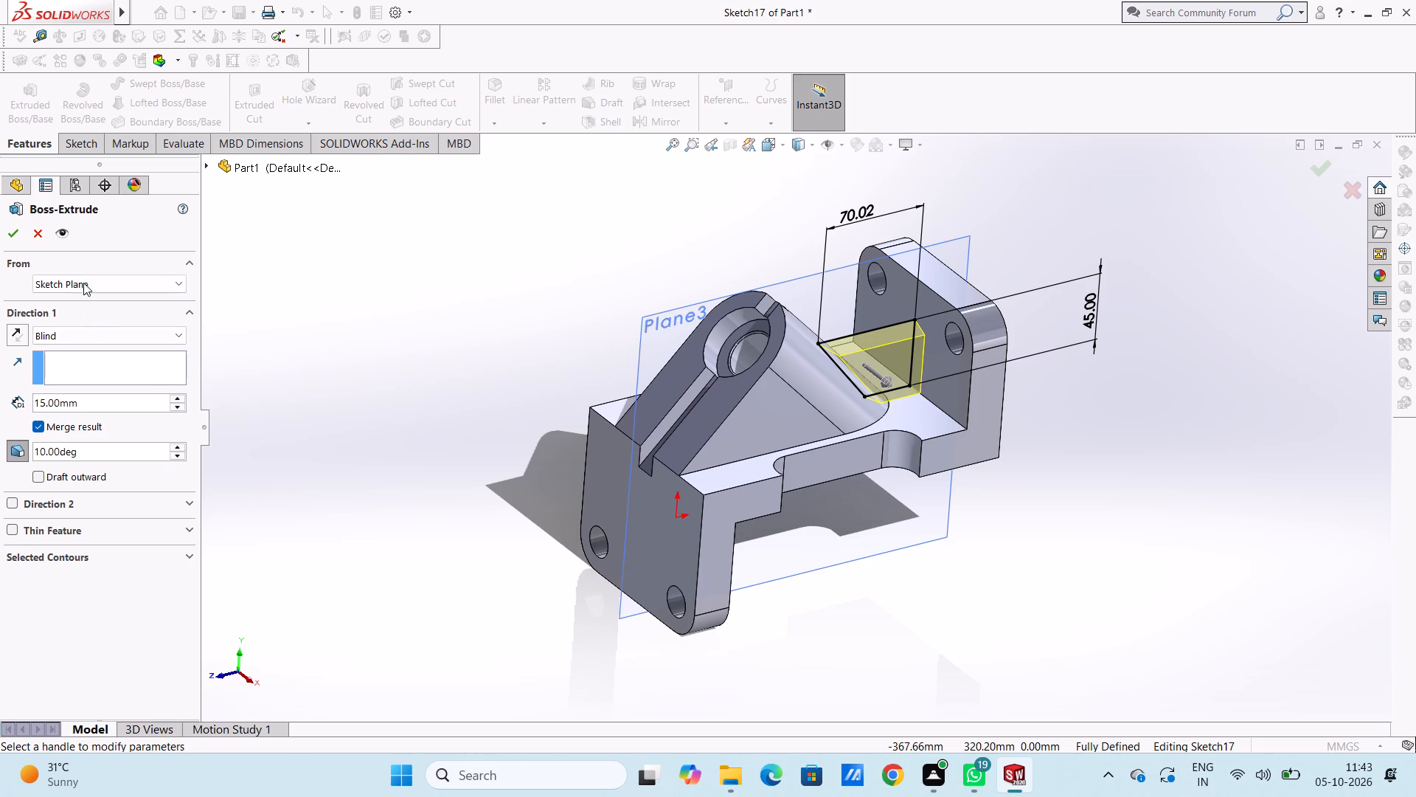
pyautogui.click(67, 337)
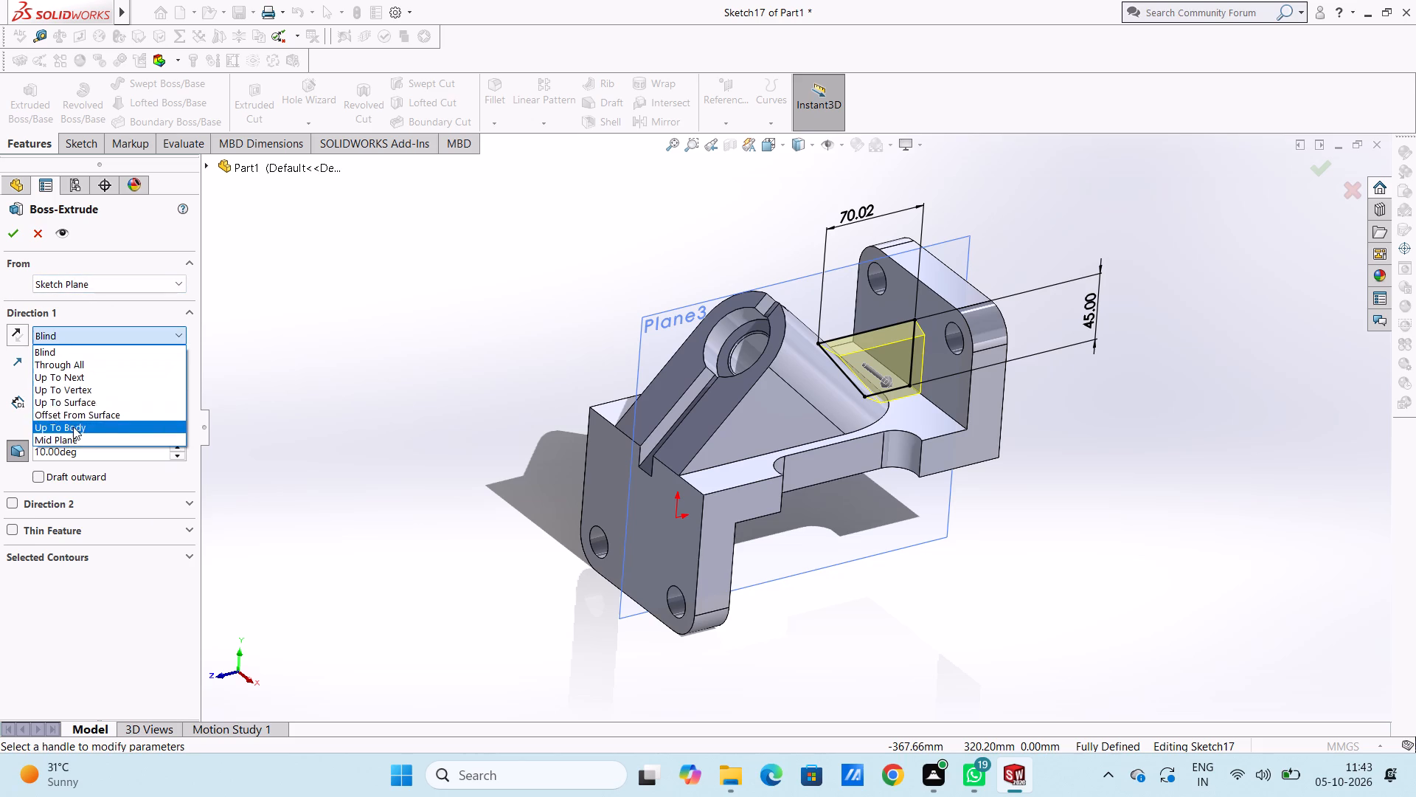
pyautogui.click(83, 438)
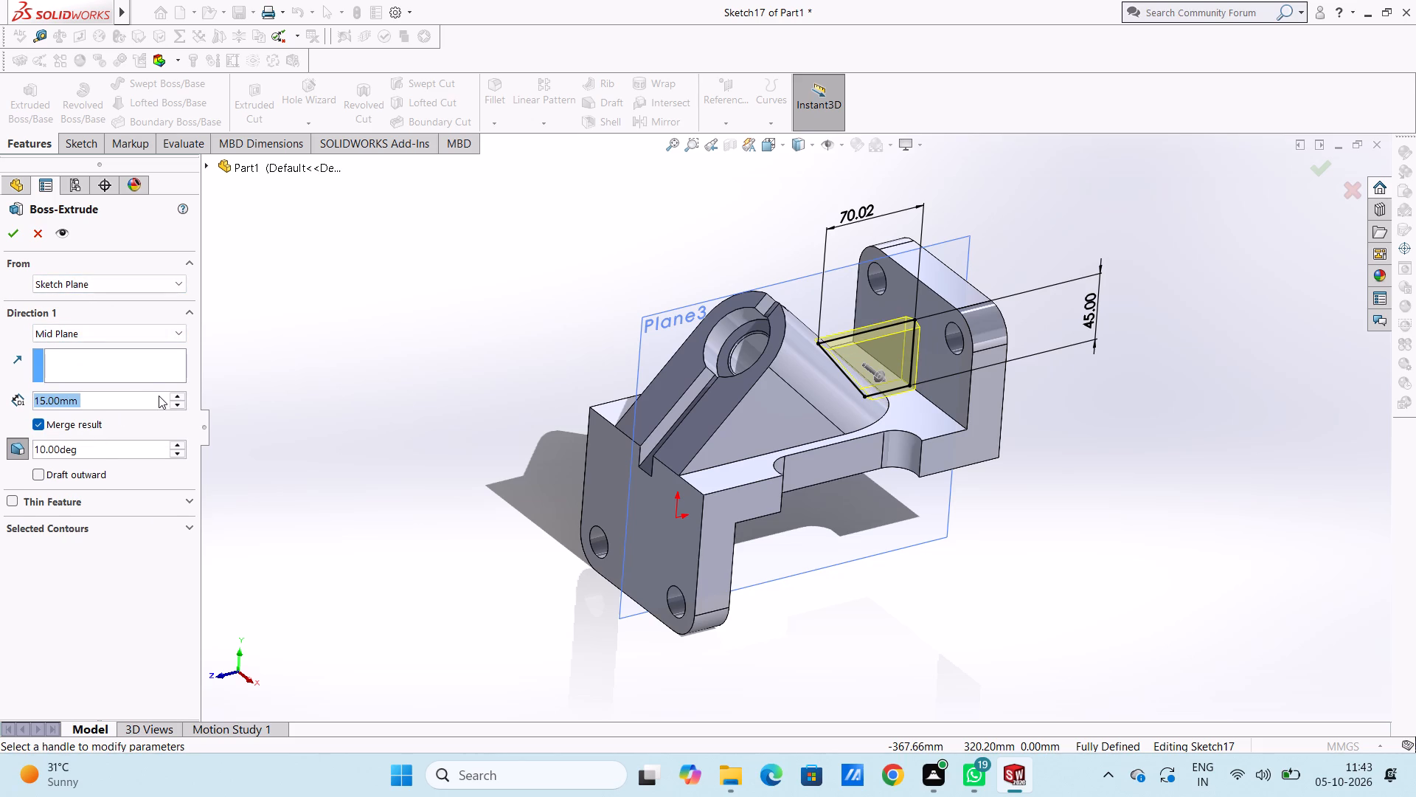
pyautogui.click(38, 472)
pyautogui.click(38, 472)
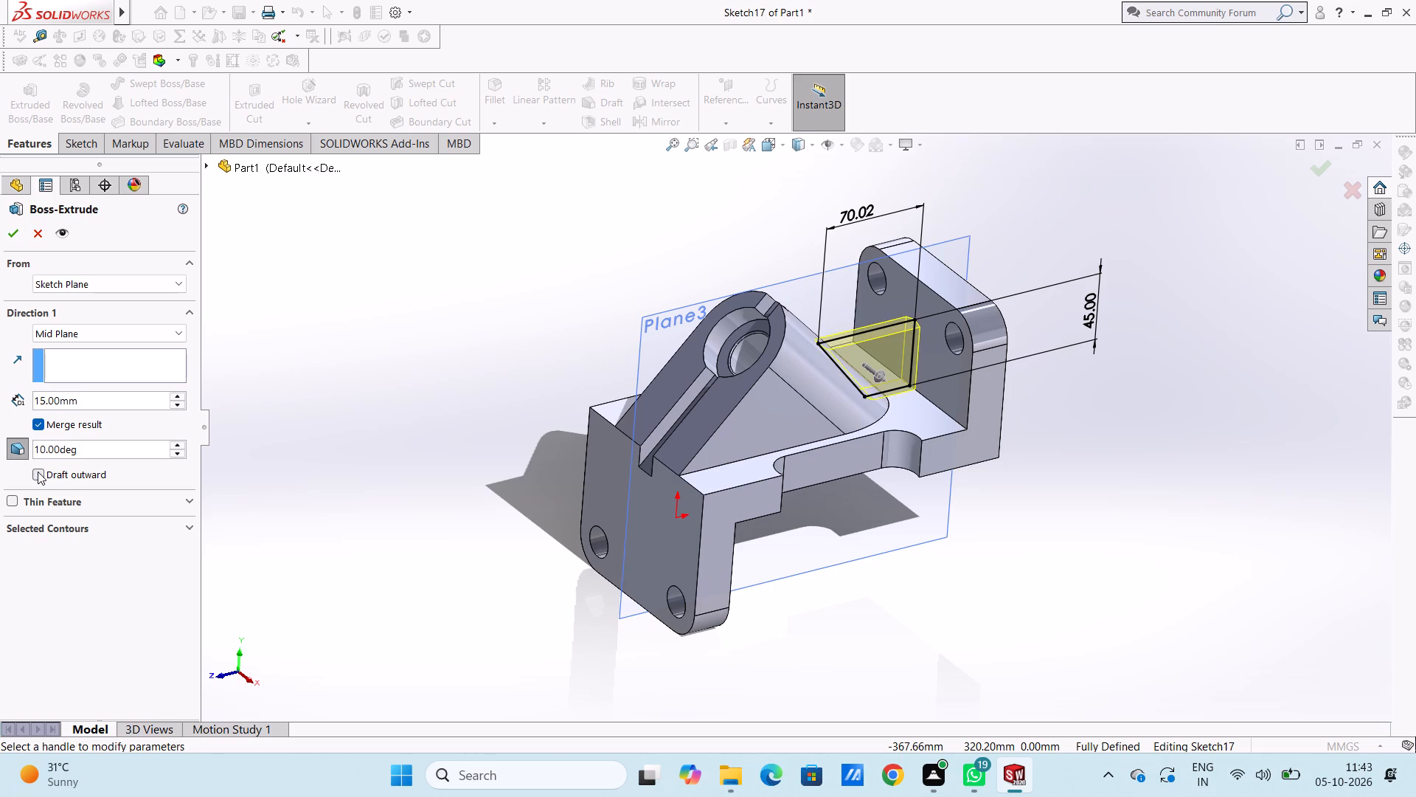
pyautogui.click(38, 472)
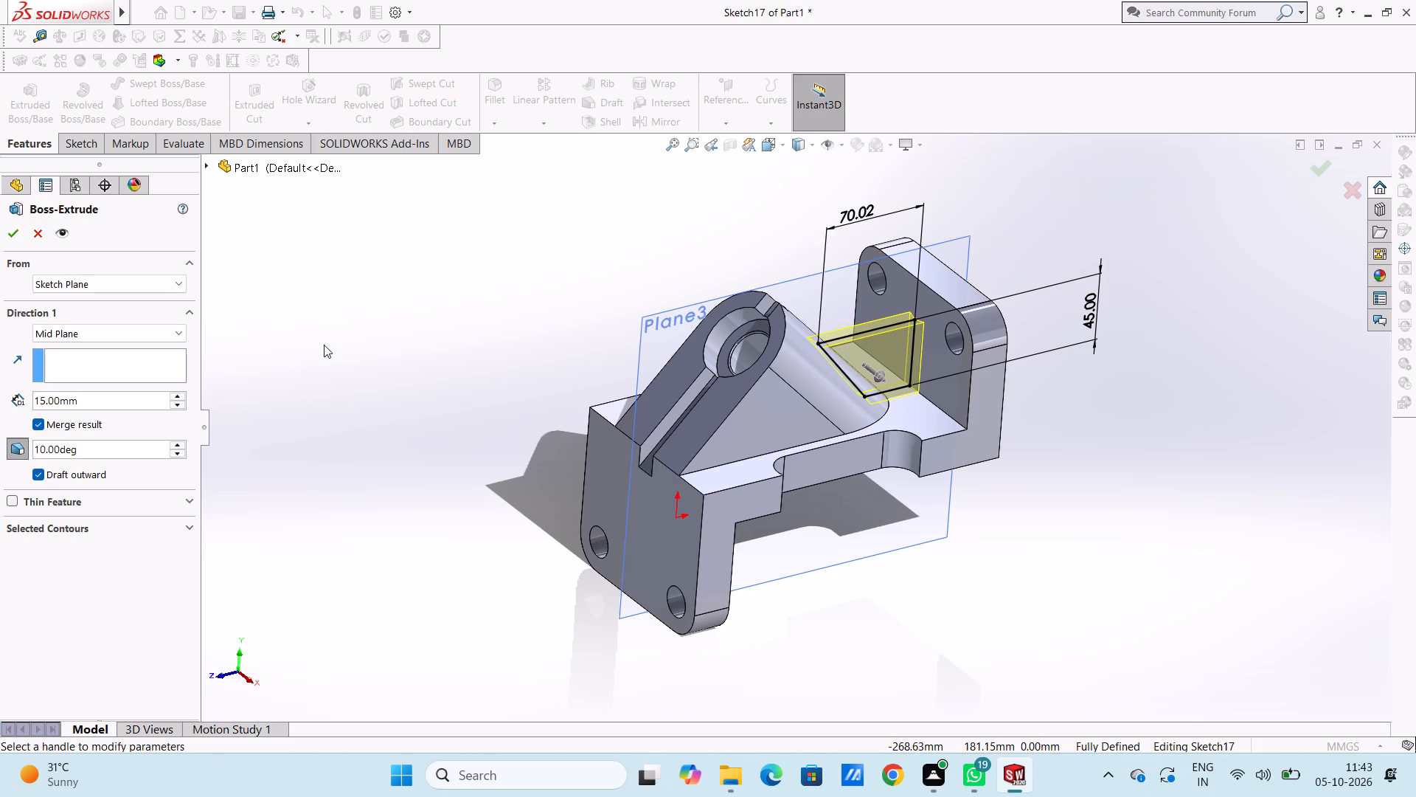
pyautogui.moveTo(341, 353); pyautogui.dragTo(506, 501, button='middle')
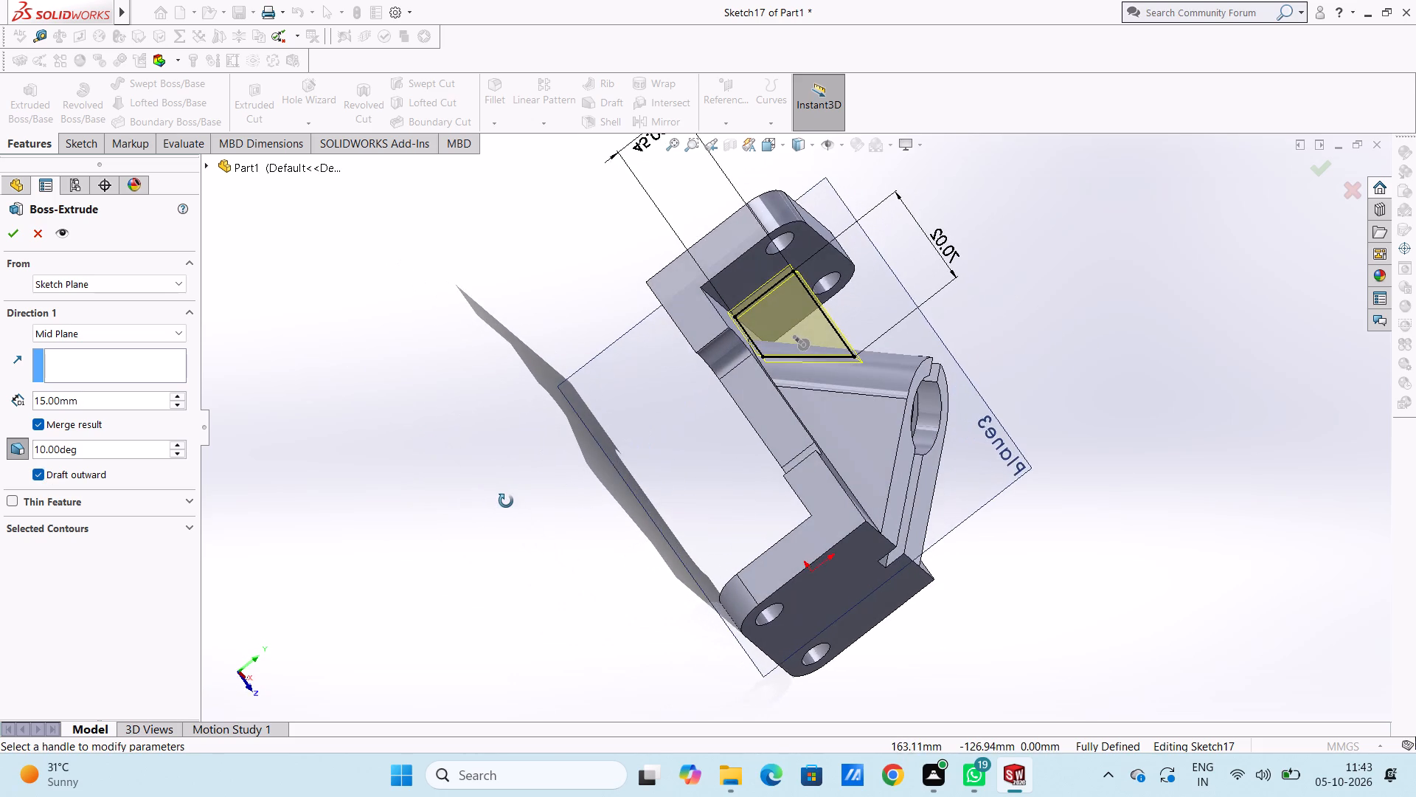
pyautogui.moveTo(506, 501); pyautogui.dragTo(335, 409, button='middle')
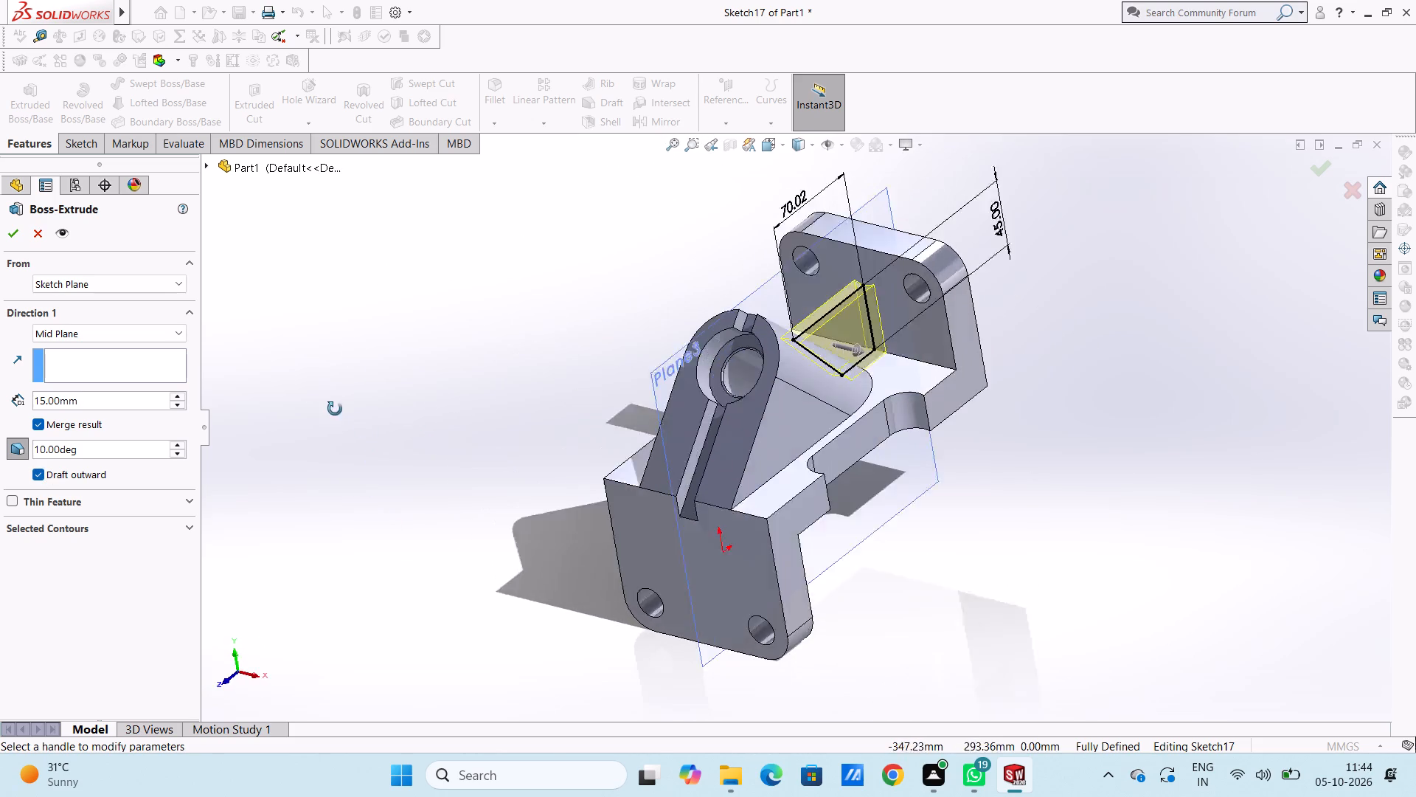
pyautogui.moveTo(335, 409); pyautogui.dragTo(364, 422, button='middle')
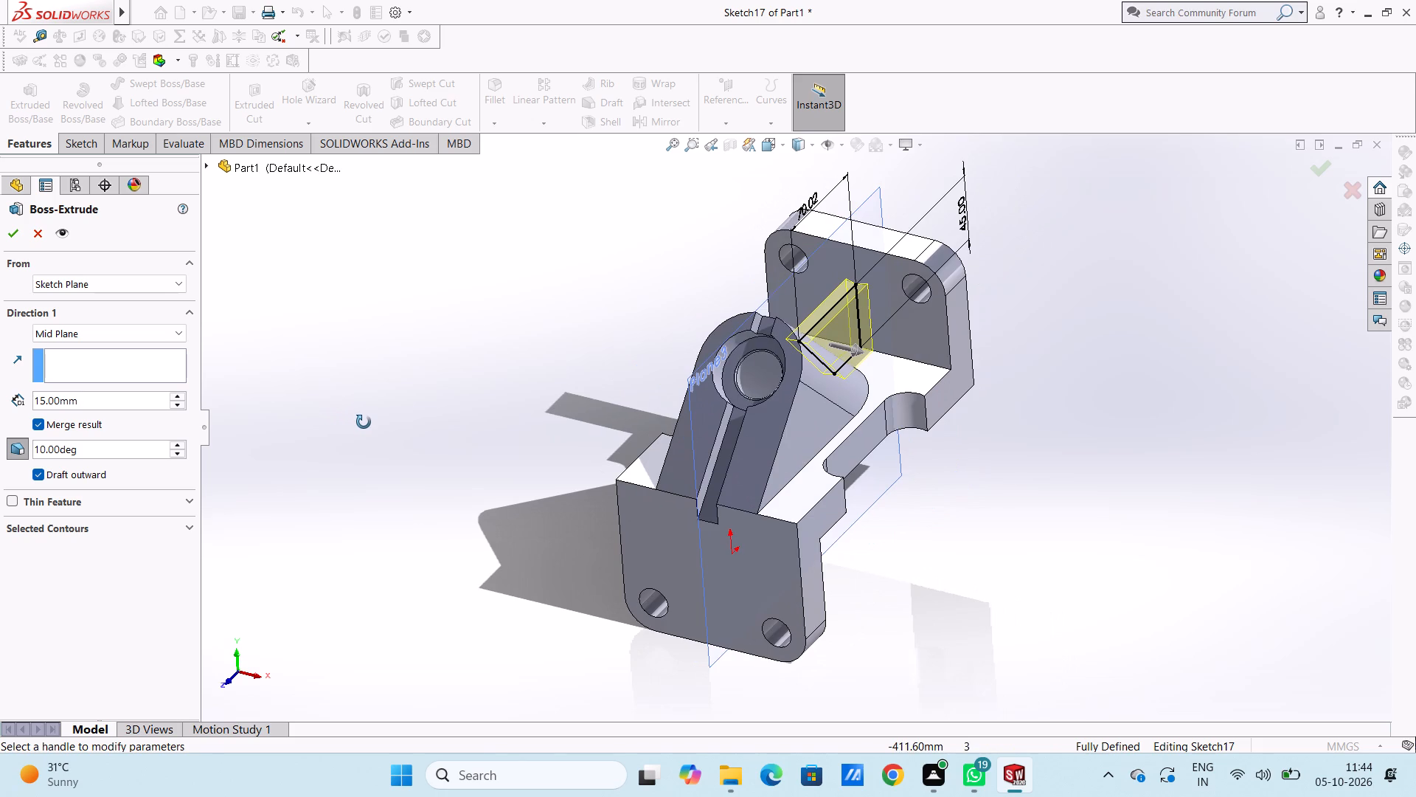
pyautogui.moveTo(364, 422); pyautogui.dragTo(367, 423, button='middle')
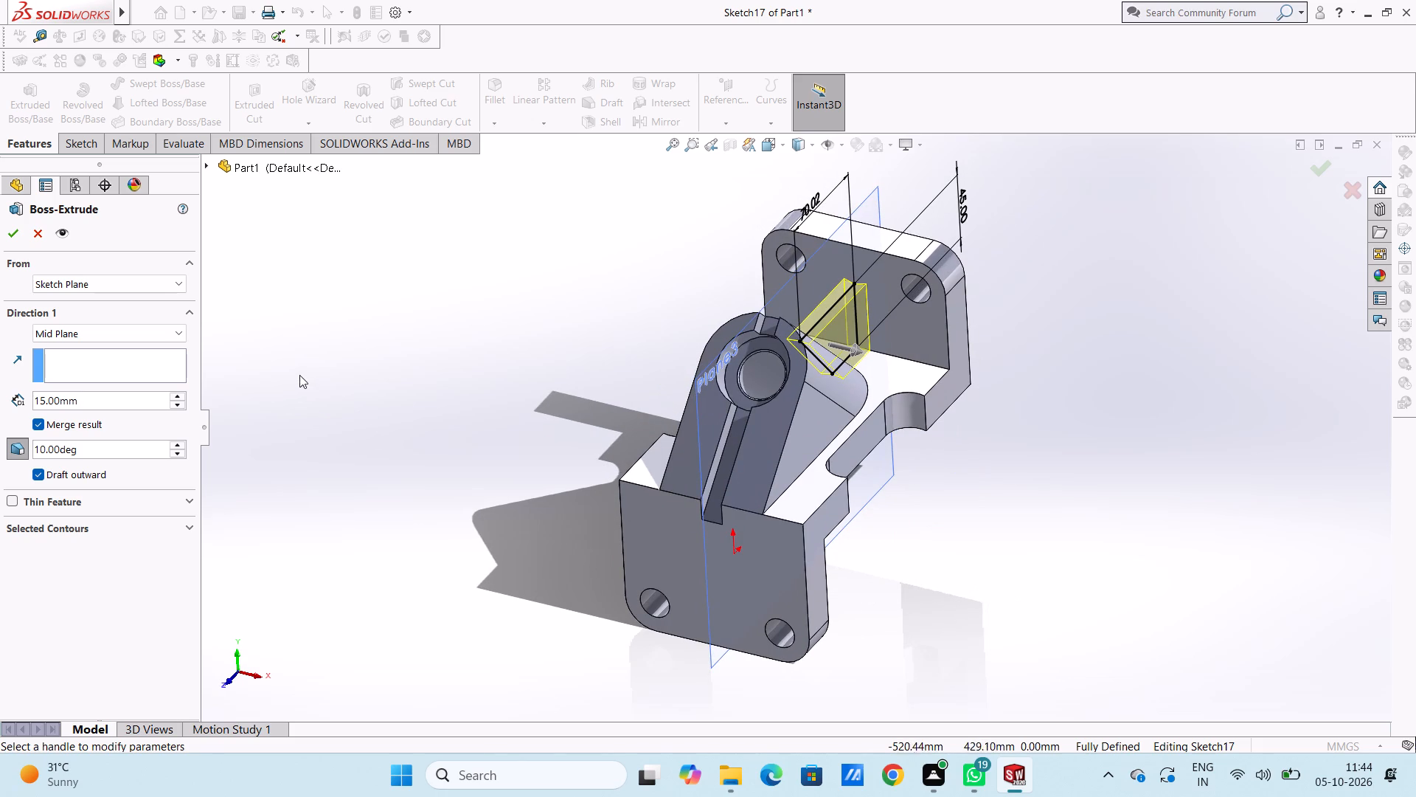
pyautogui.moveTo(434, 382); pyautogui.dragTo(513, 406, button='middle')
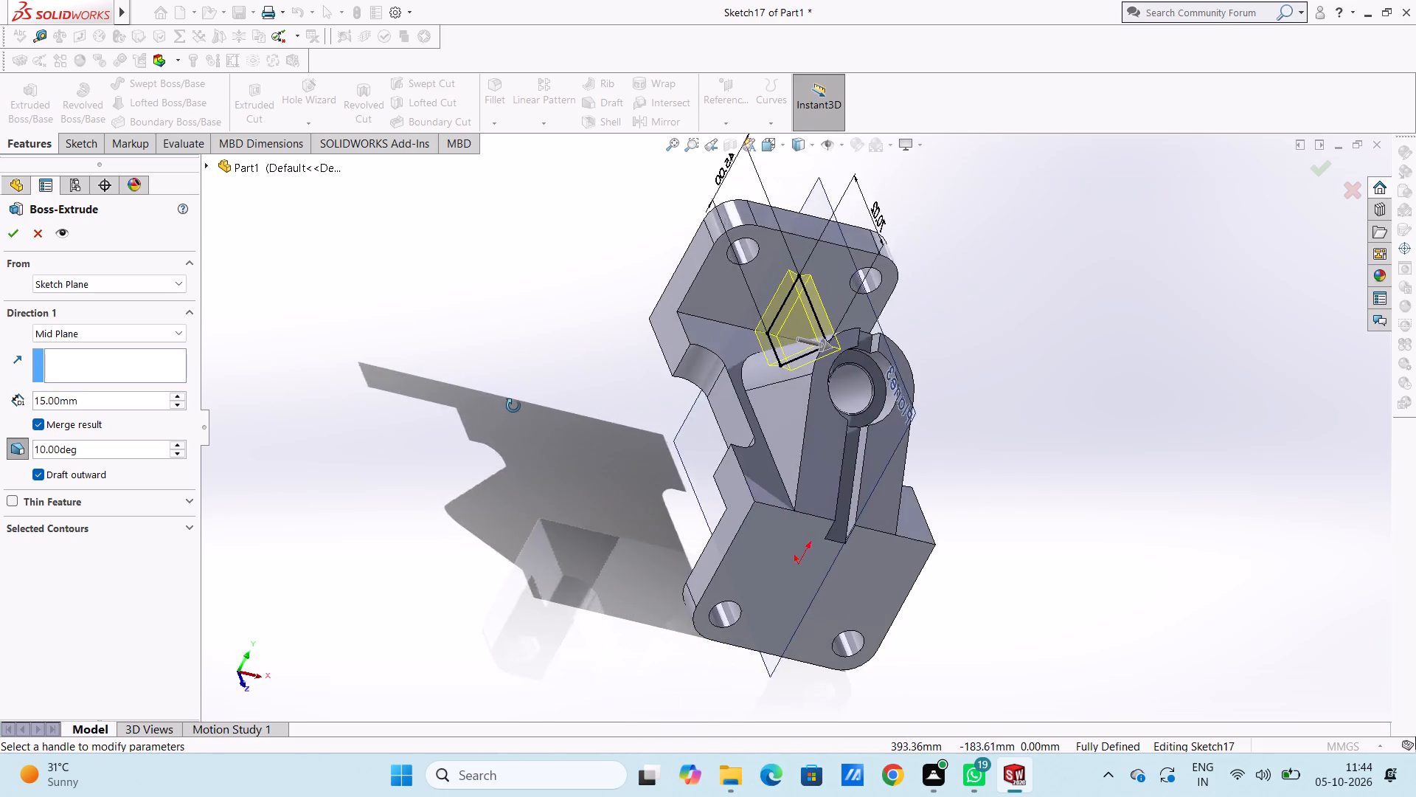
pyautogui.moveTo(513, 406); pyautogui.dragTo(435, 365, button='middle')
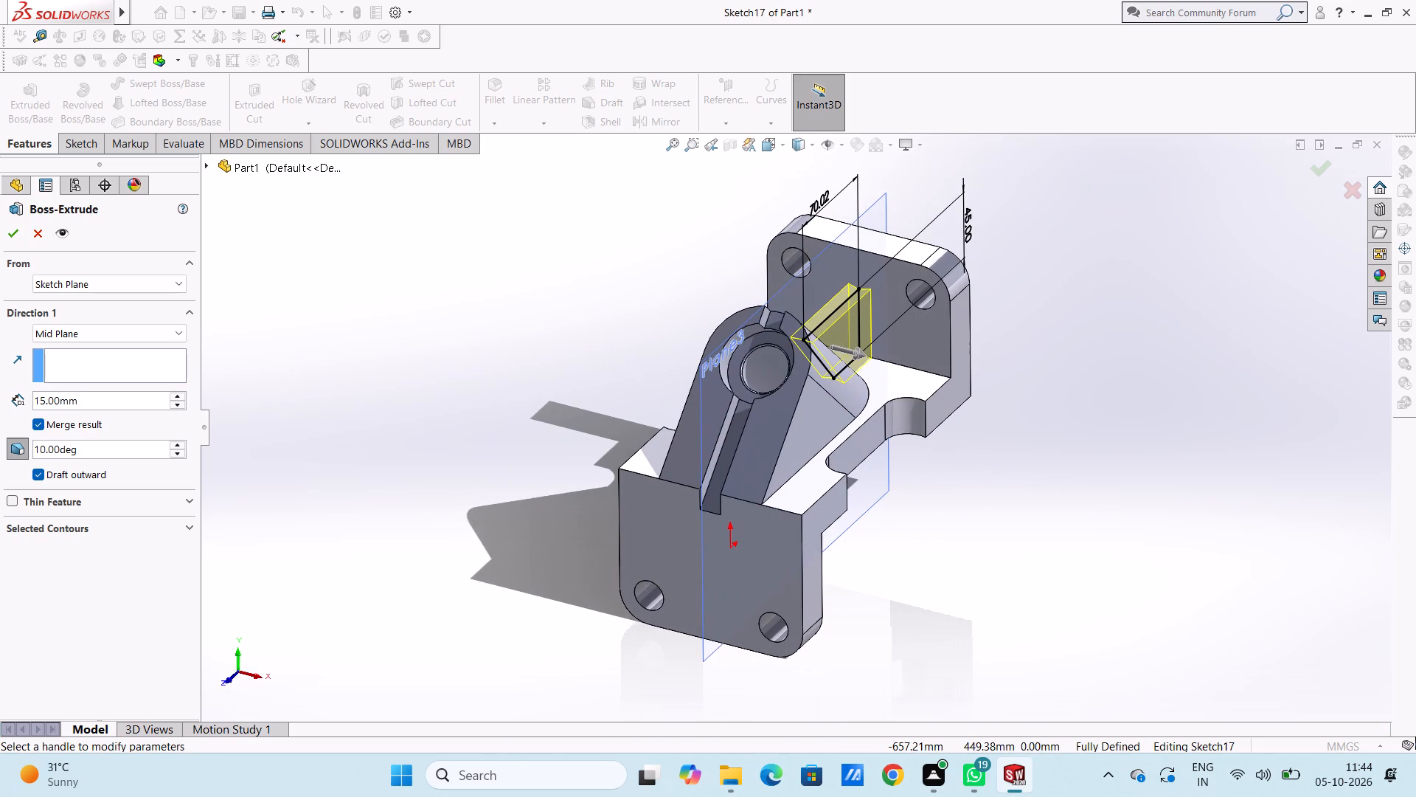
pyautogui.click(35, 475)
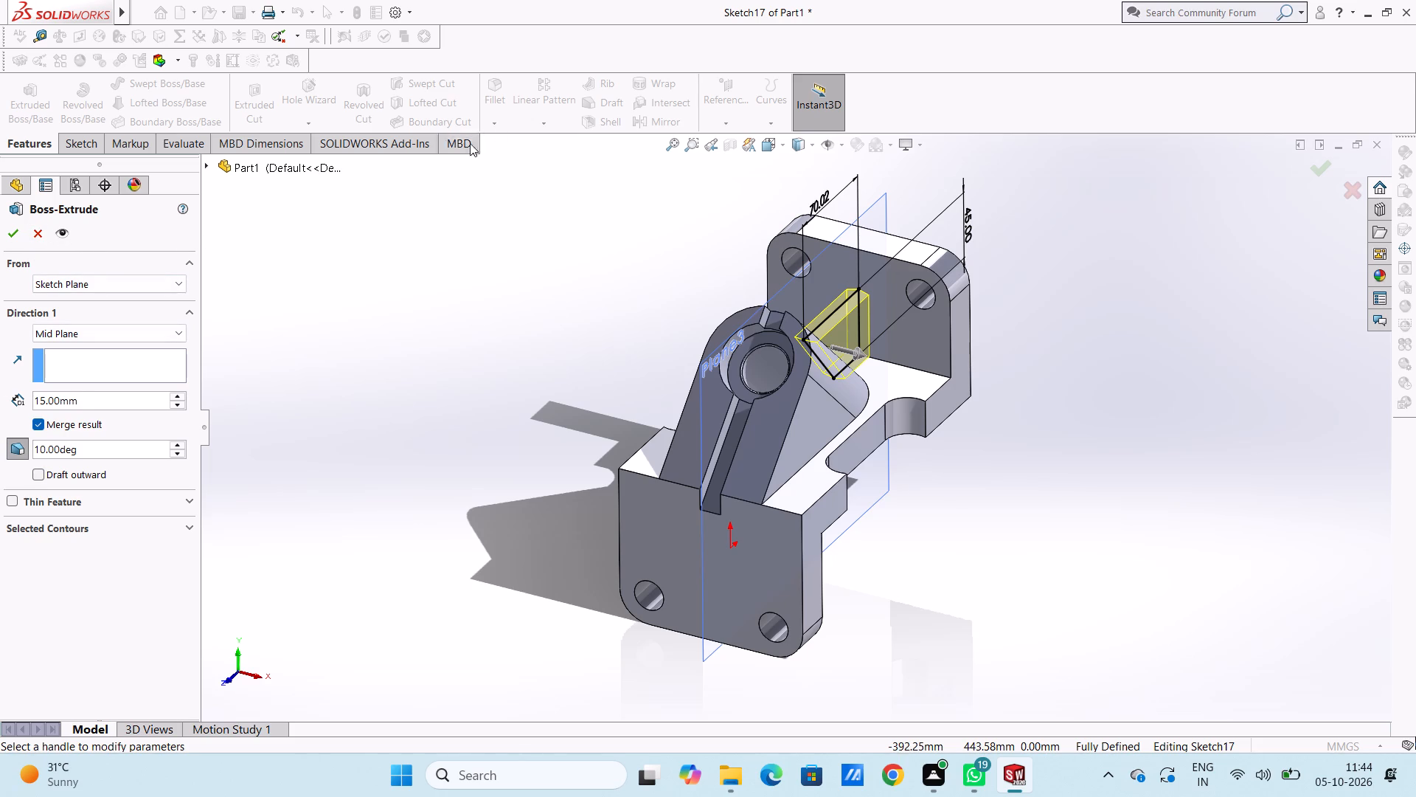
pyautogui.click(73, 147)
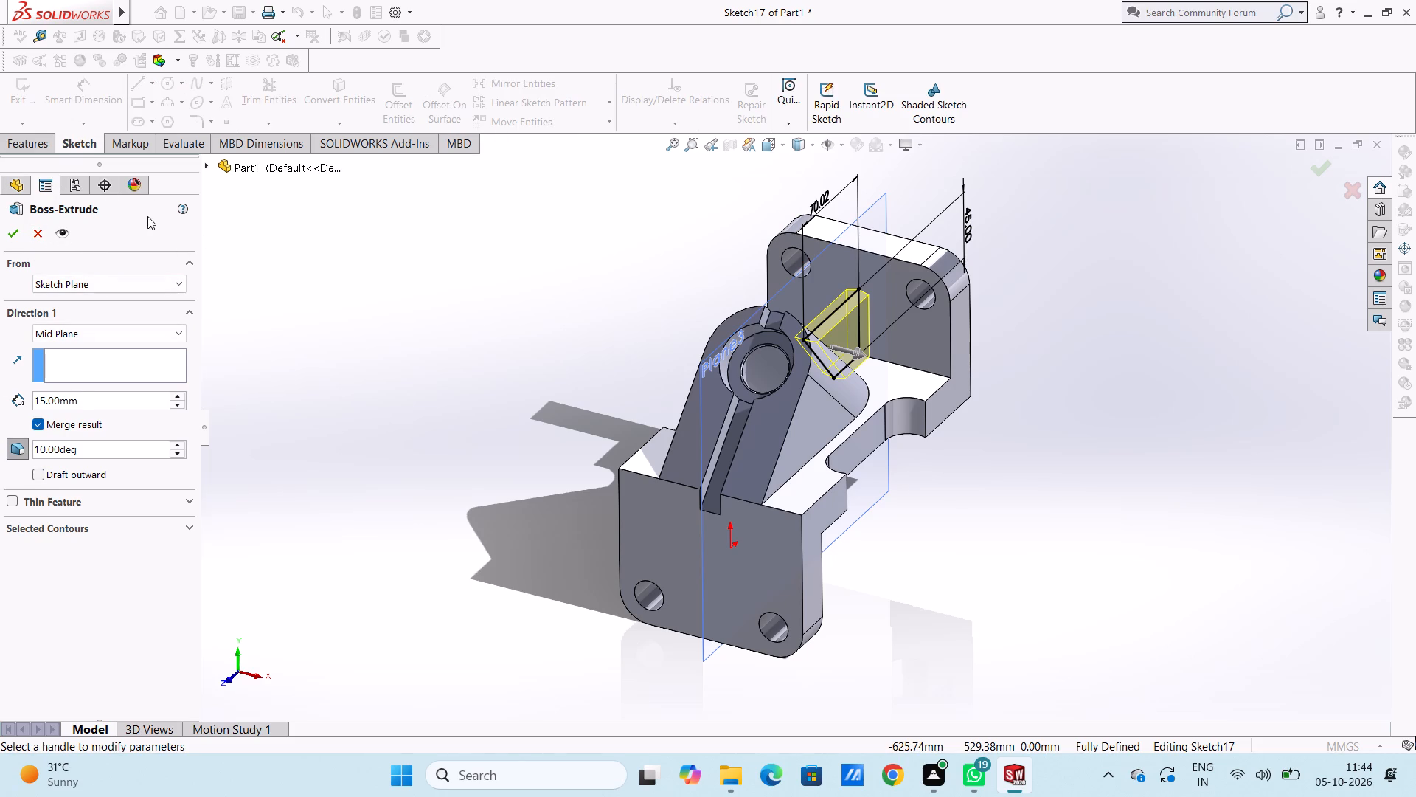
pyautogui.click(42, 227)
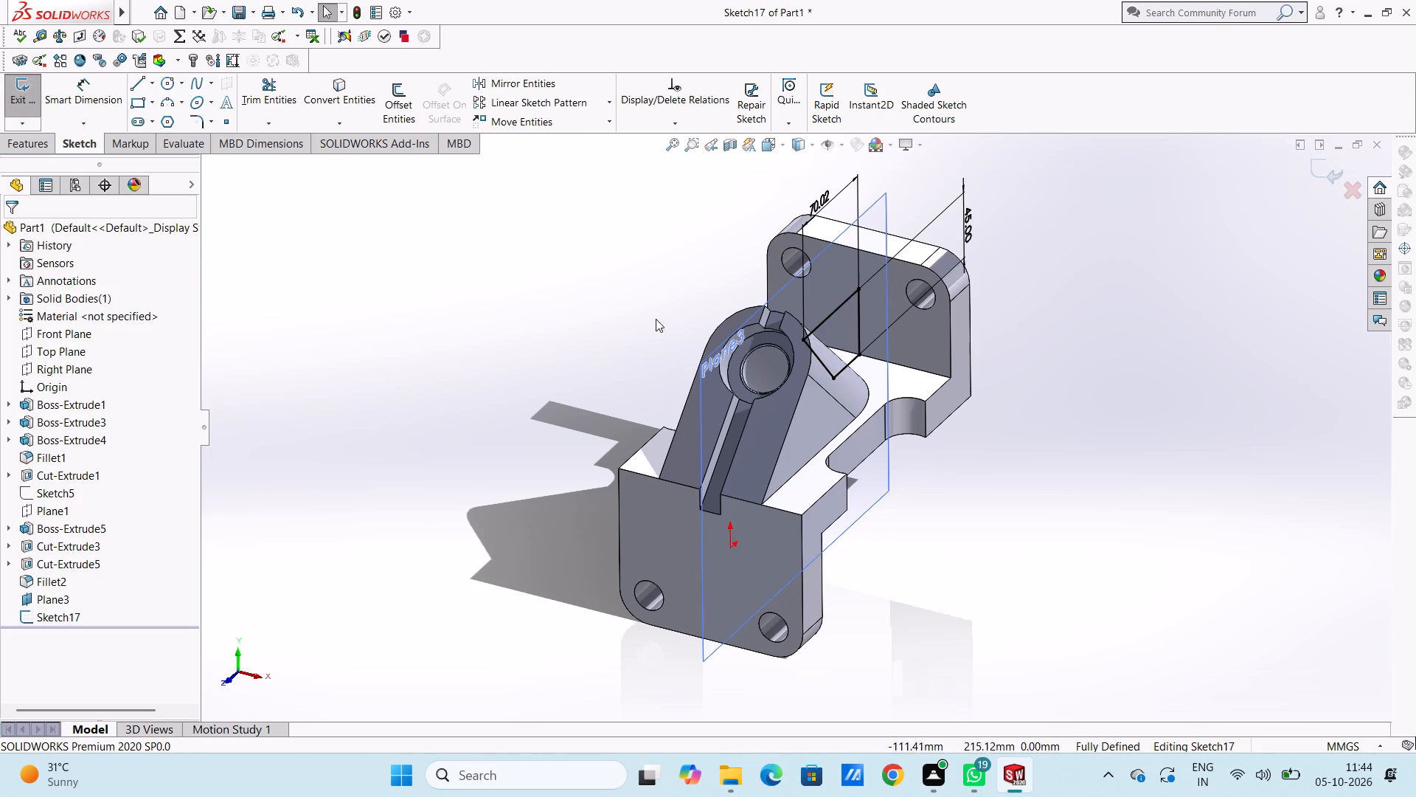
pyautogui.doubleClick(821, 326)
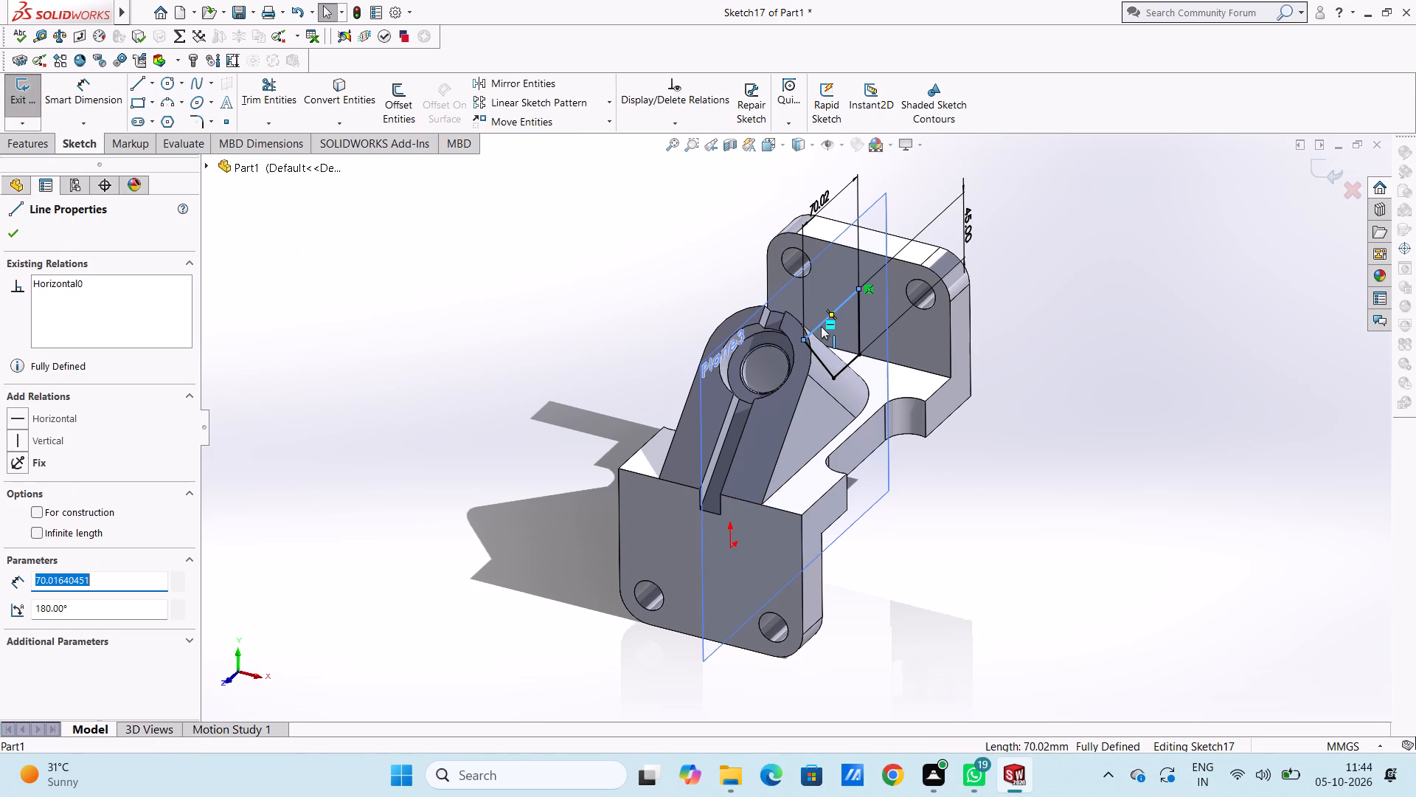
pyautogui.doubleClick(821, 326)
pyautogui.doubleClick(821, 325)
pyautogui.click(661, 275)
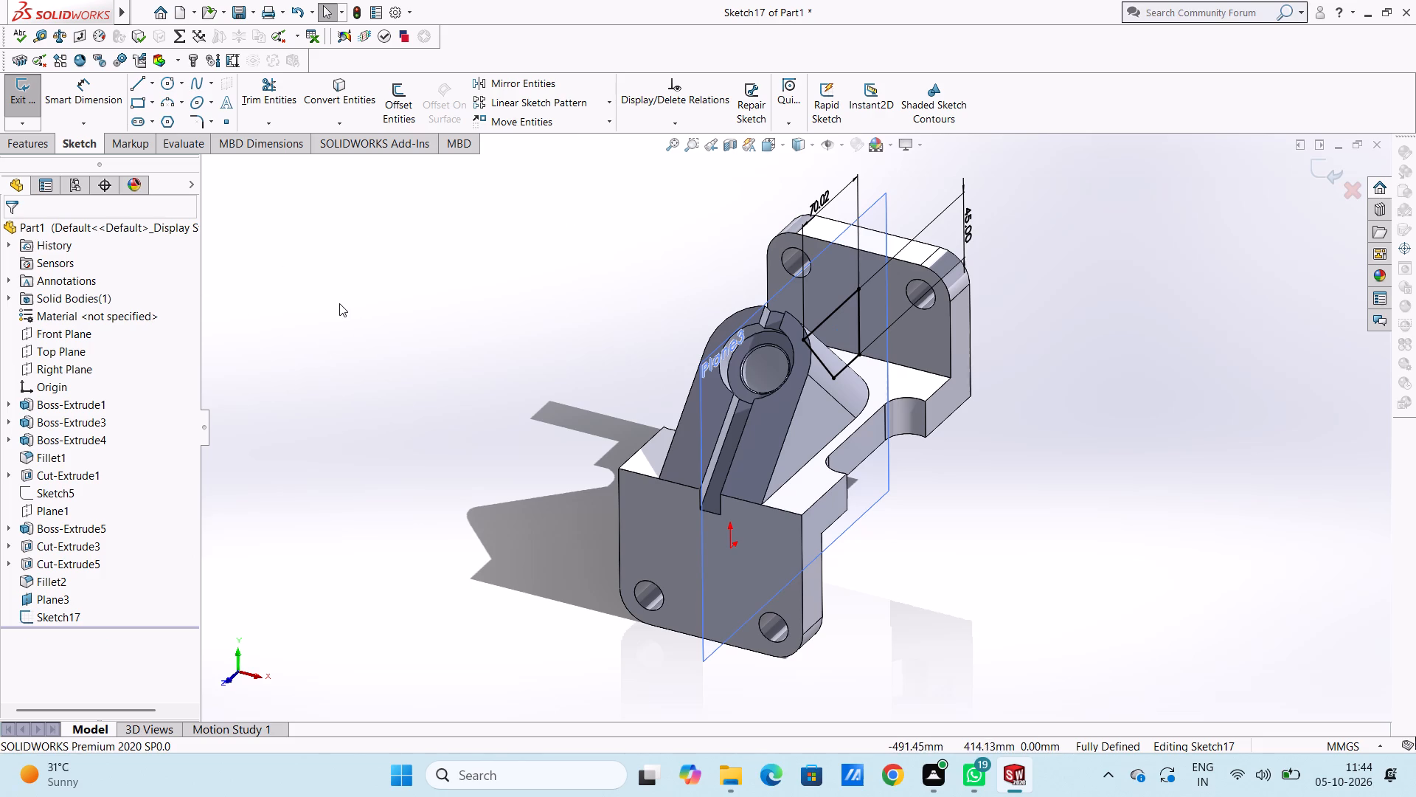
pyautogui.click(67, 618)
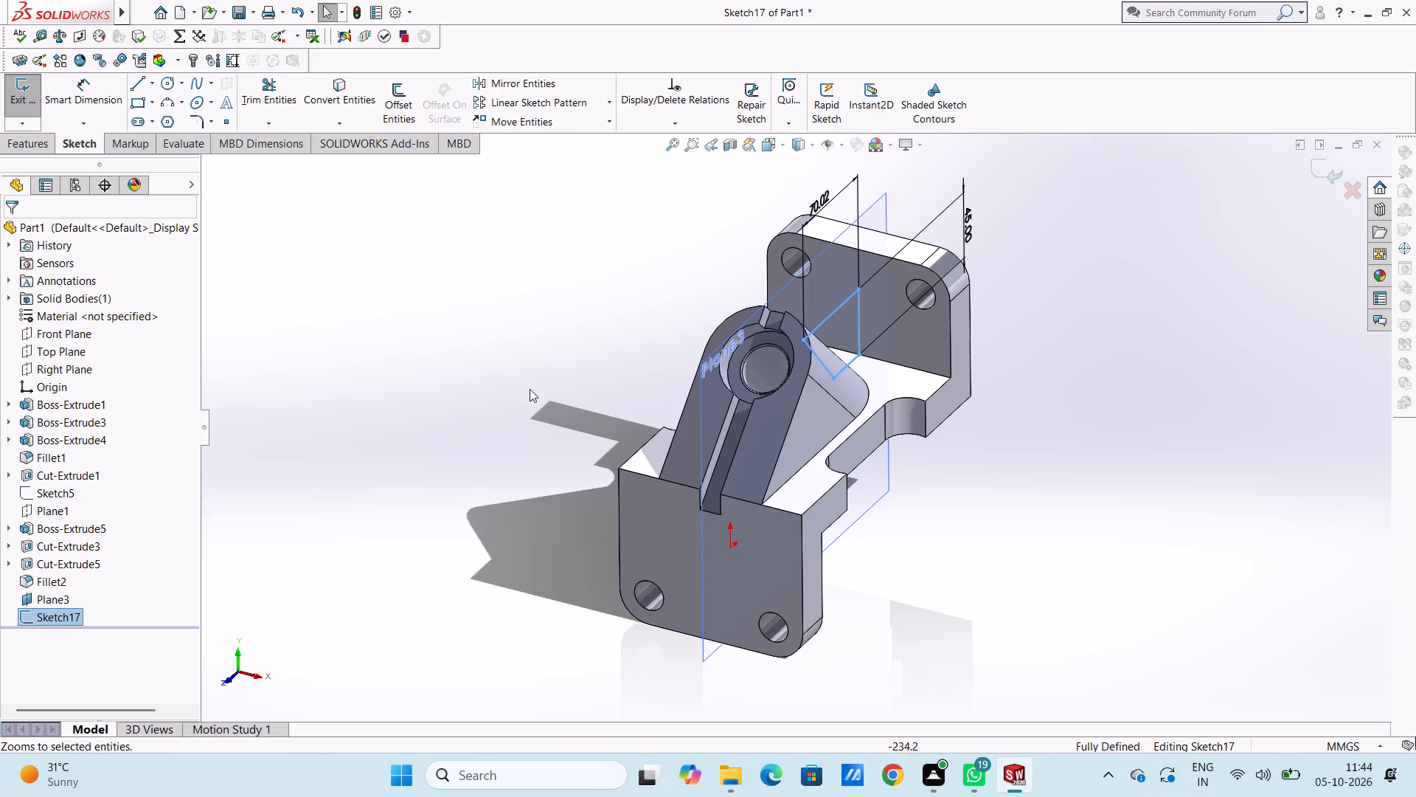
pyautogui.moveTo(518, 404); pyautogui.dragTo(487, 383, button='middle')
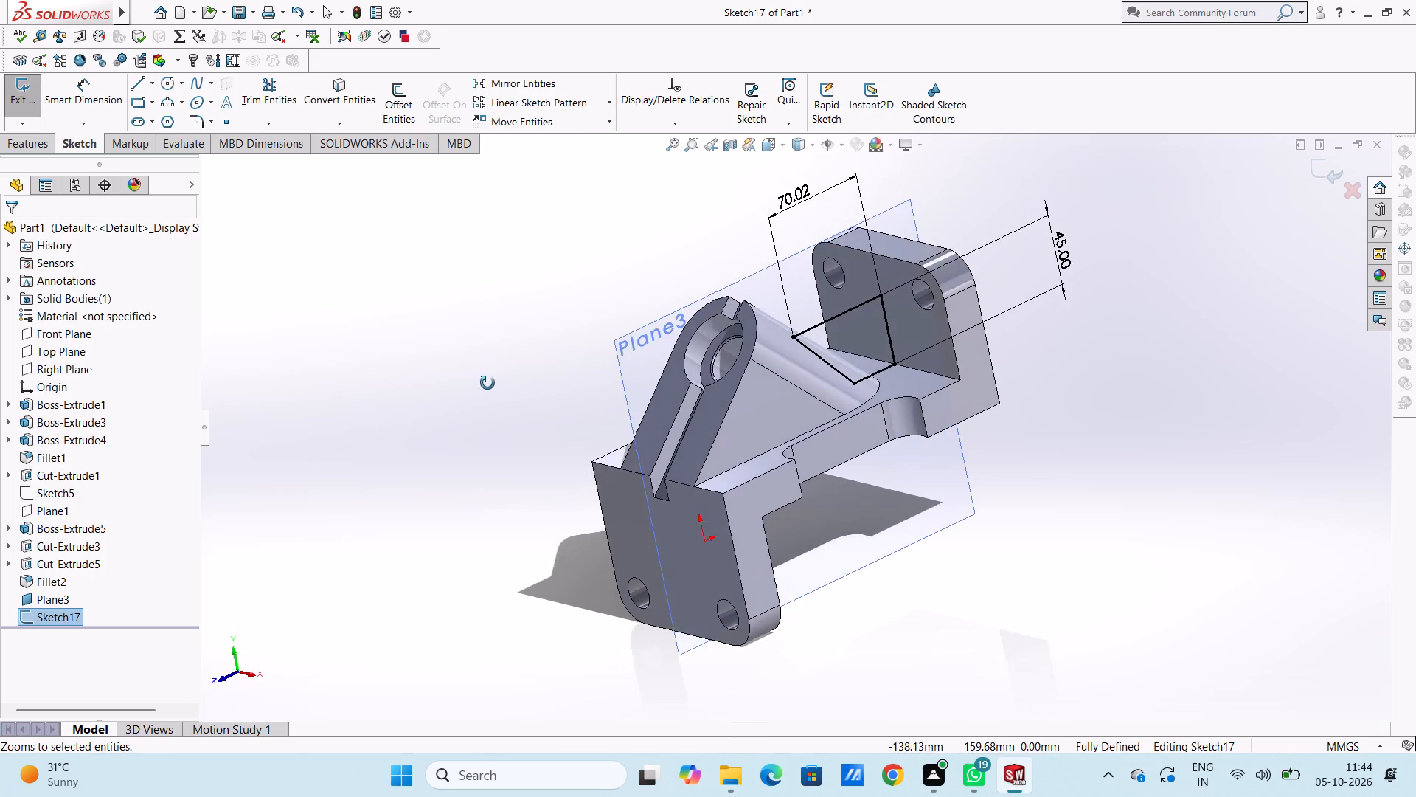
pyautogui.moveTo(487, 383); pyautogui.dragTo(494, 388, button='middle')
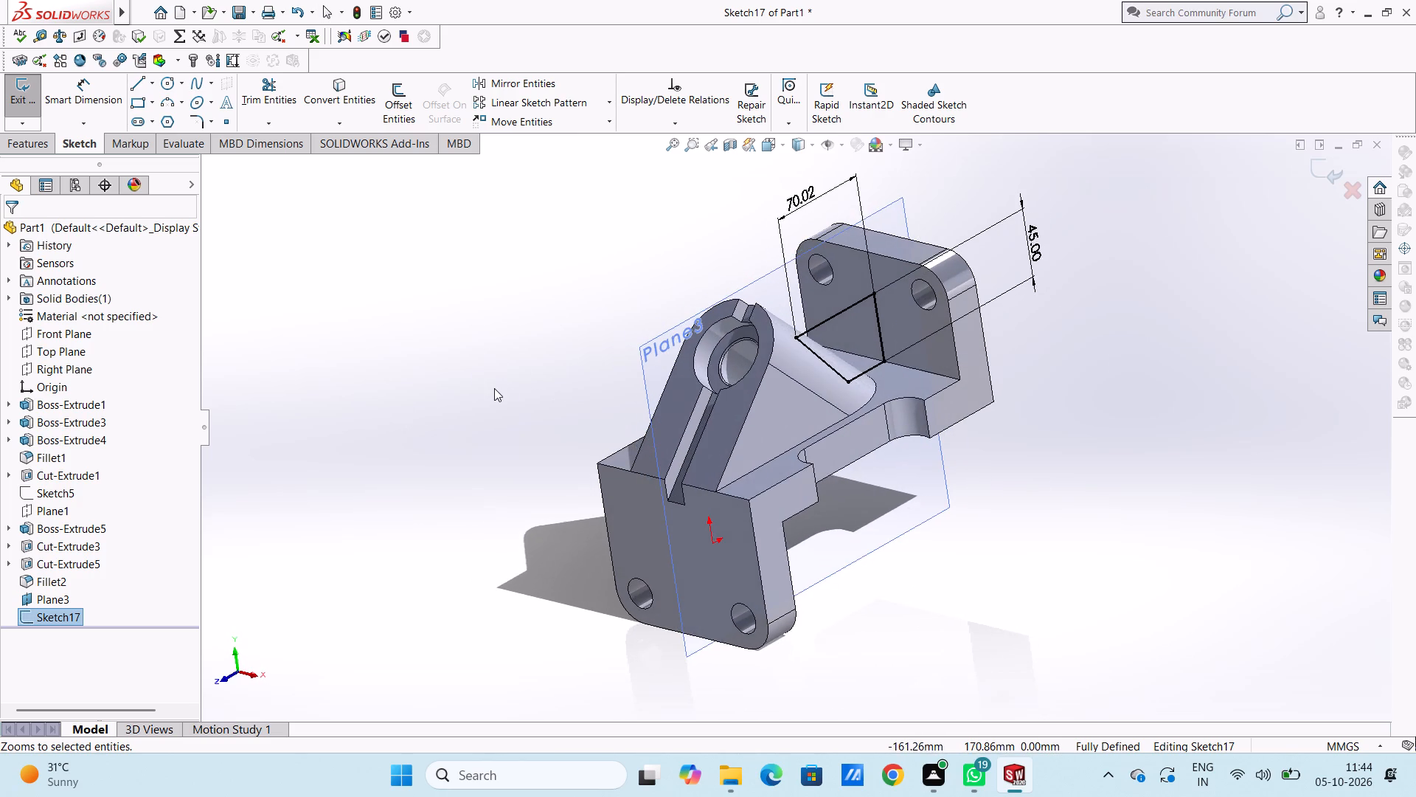
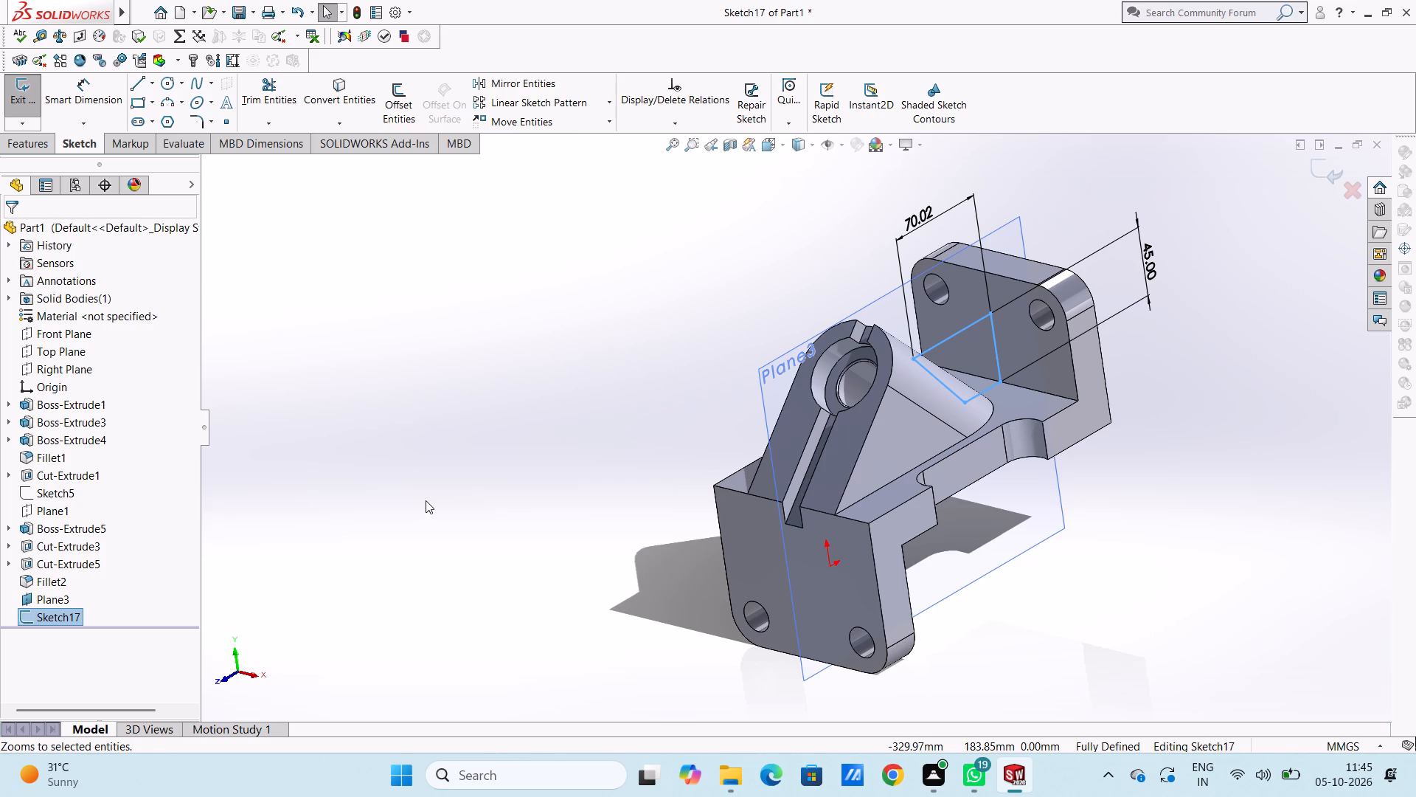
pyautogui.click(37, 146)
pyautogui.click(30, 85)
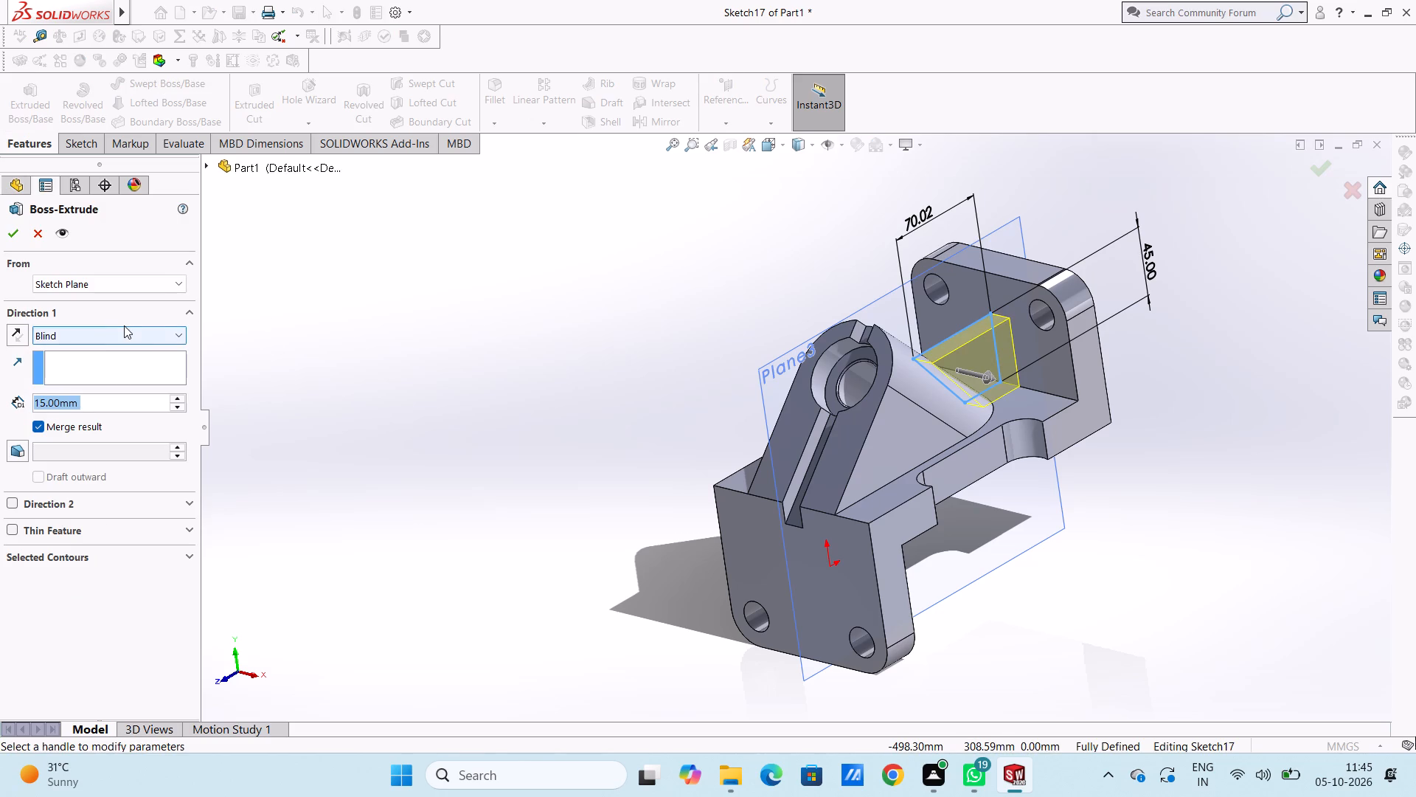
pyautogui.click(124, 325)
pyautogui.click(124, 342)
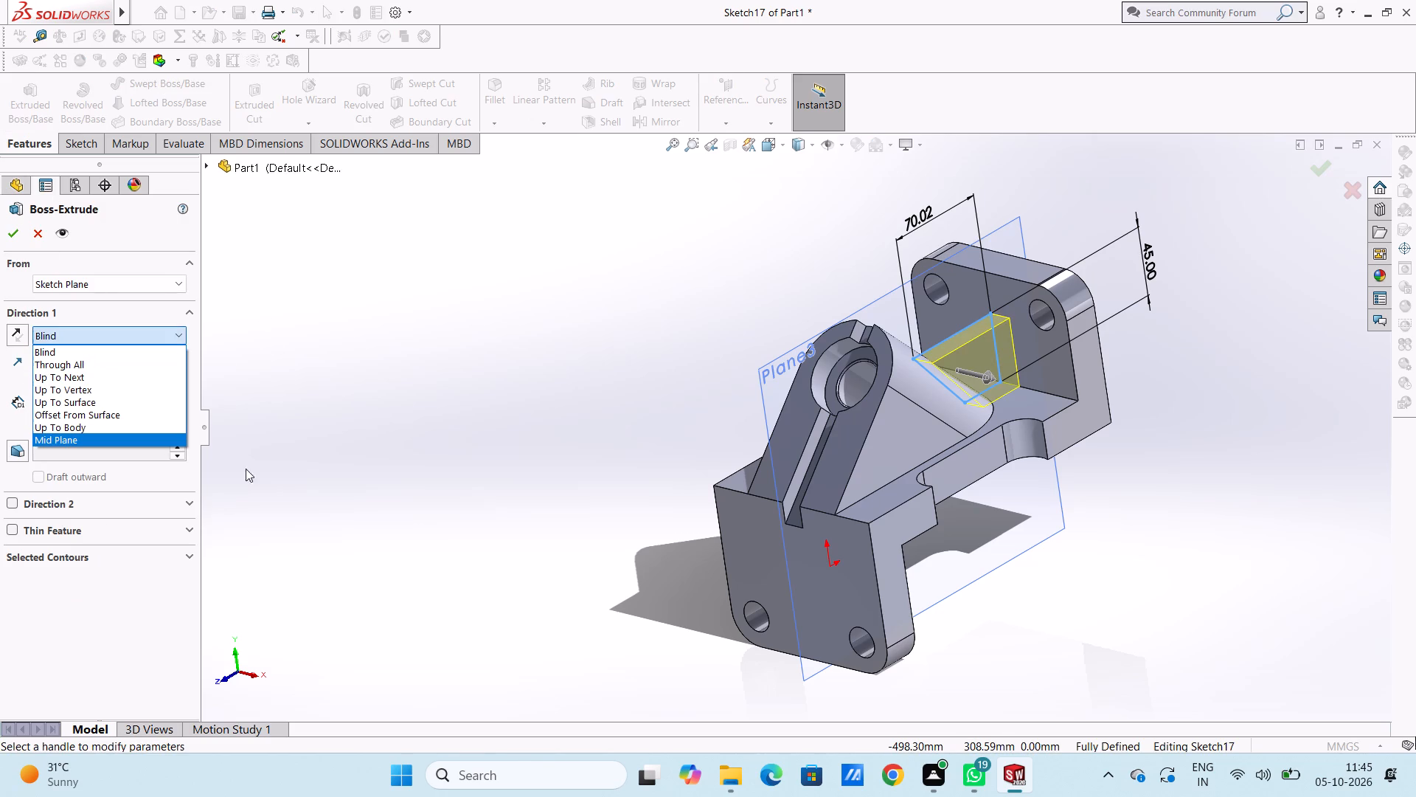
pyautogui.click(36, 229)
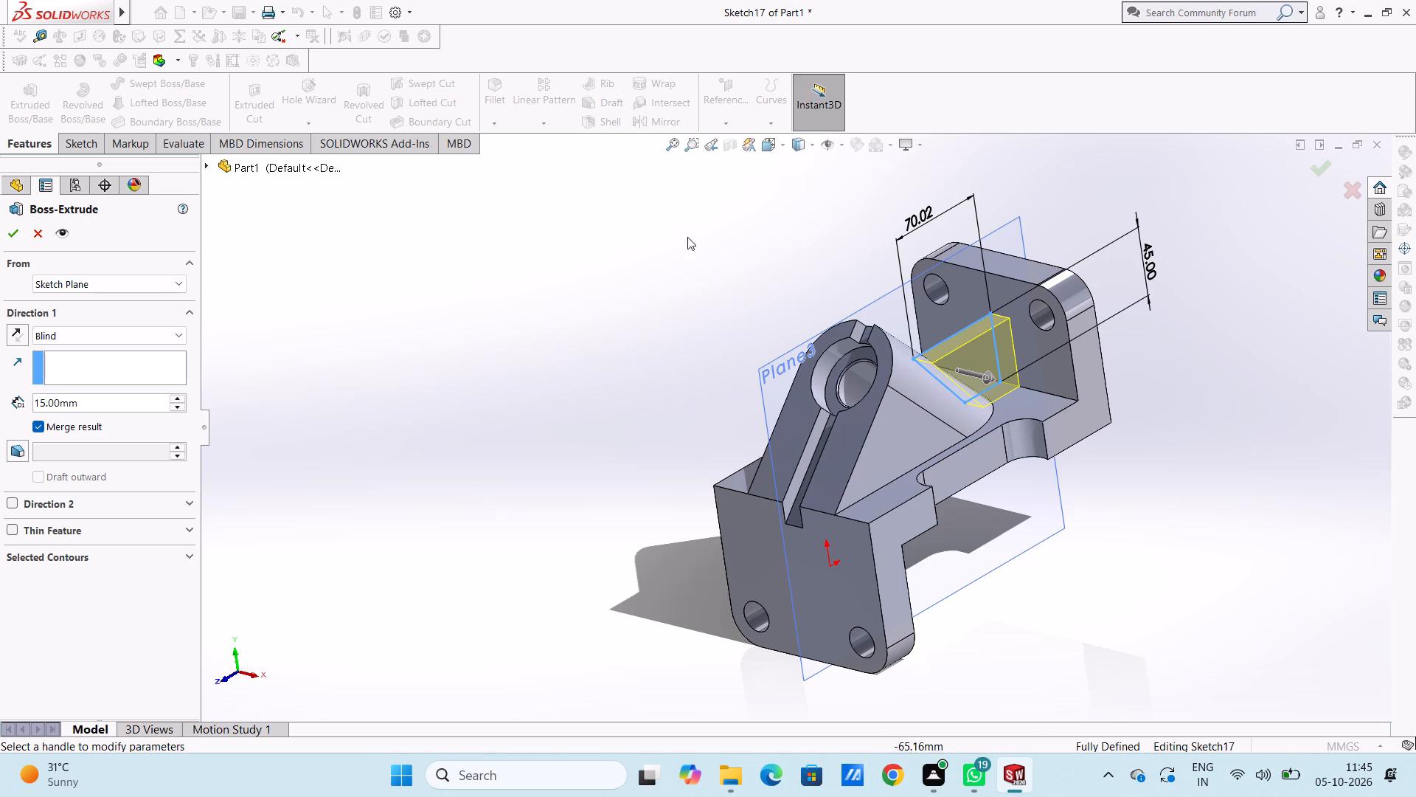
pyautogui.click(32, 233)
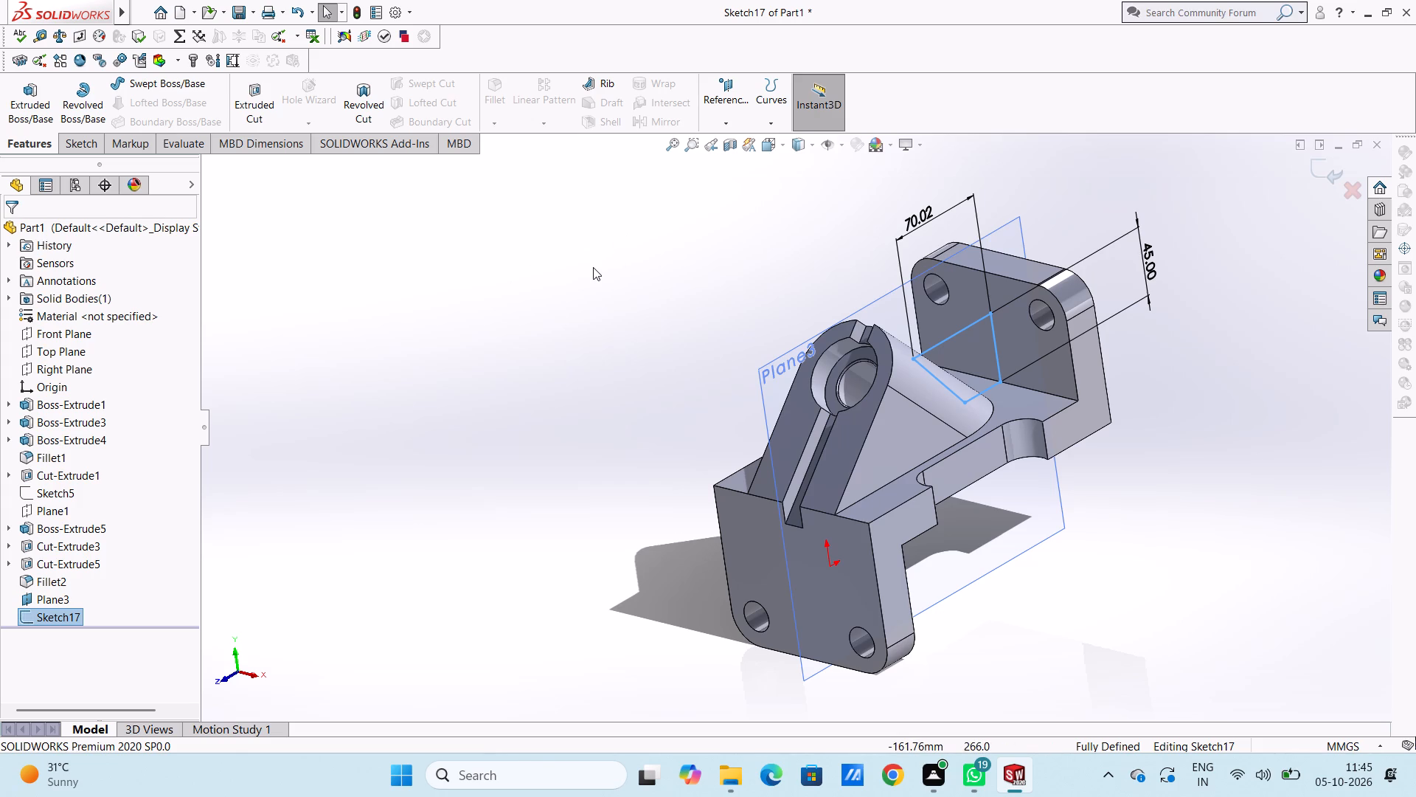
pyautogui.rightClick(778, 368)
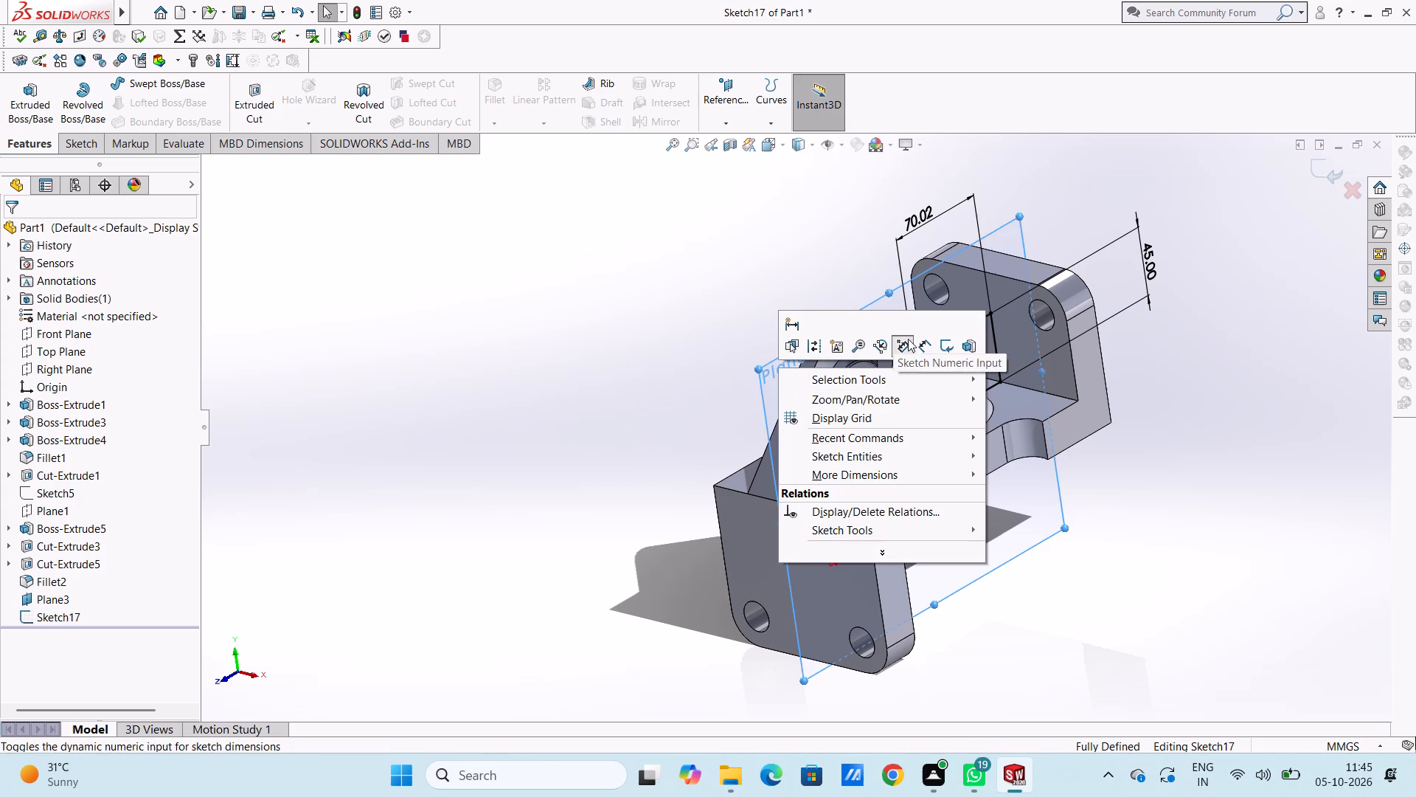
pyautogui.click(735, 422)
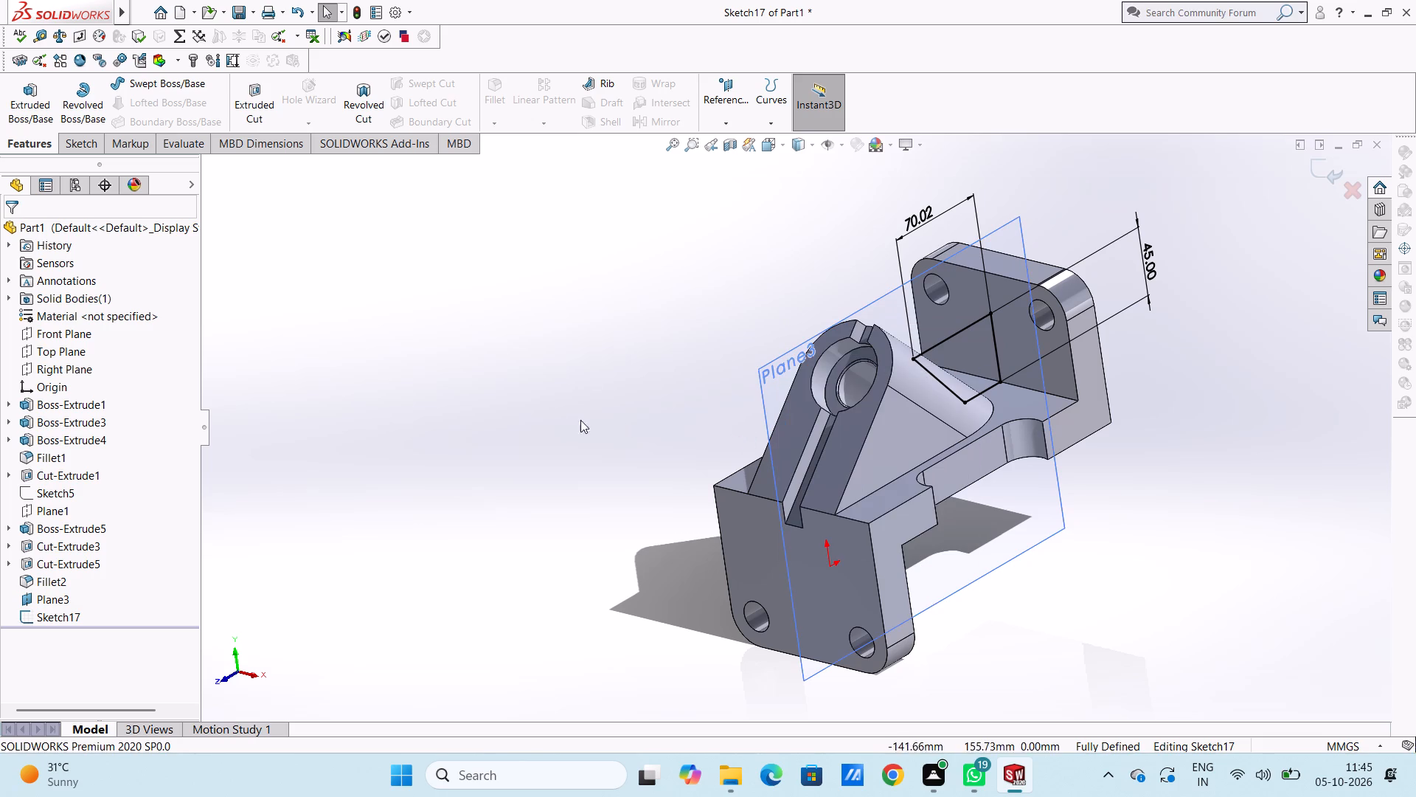
# Delete the vertical, sloped and lower horizontal lines of the profile sketch, keeping only the upper horizontal line.
pyautogui.moveTo(799, 289); pyautogui.dragTo(673, 199, button='middle')
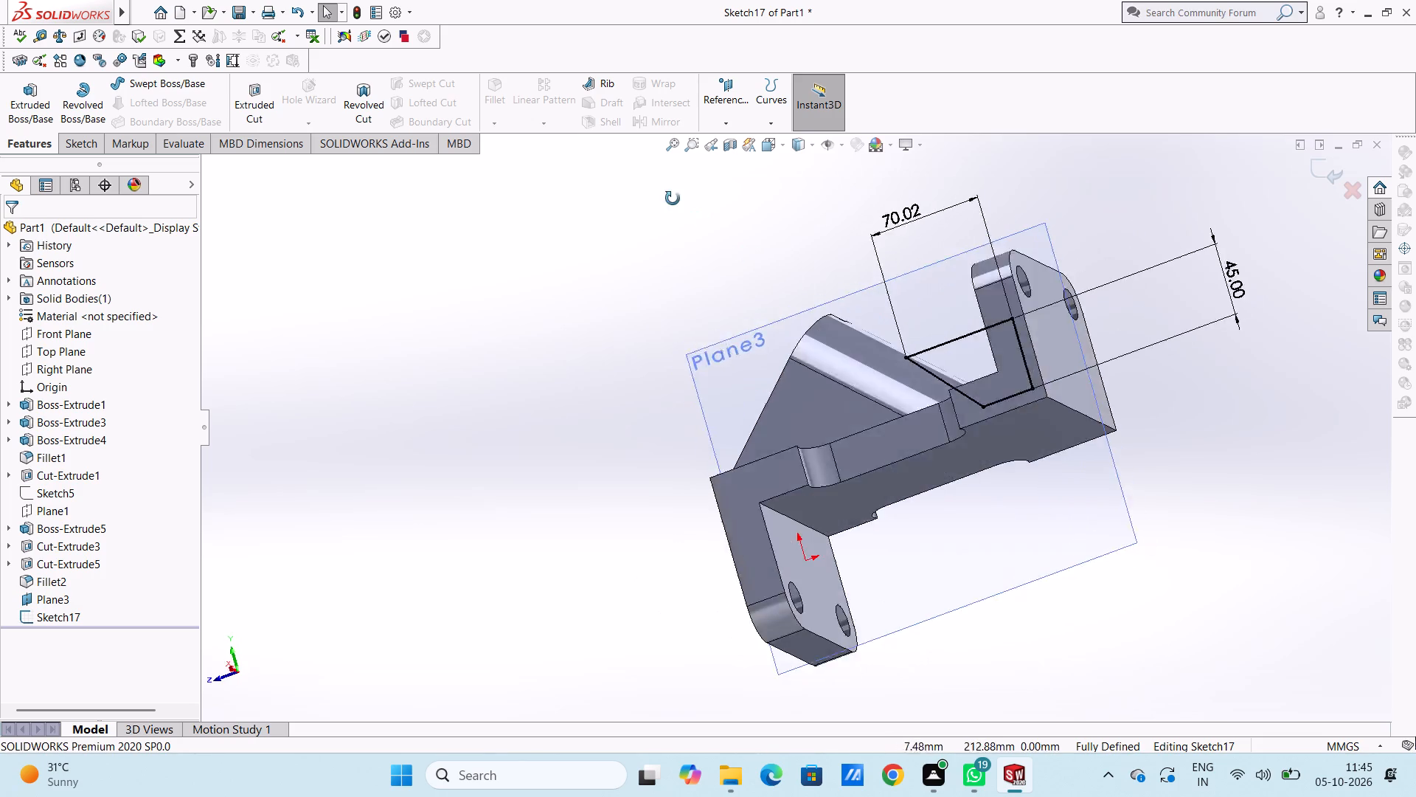
pyautogui.moveTo(673, 199); pyautogui.dragTo(678, 207, button='middle')
pyautogui.scroll(-1, 727, 233)
pyautogui.moveTo(727, 237); pyautogui.dragTo(763, 322, button='middle')
pyautogui.scroll(-4, 848, 366)
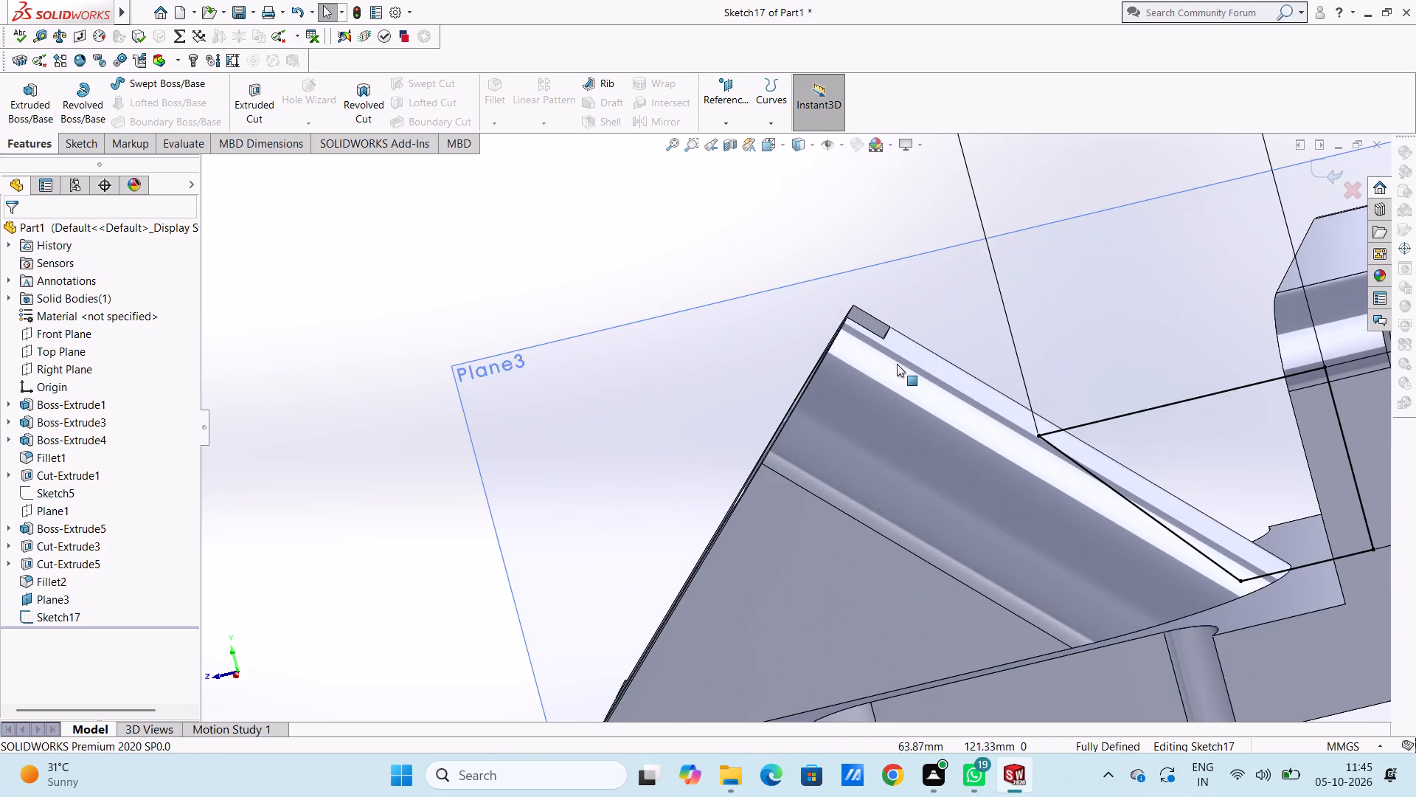
pyautogui.scroll(3, 993, 376)
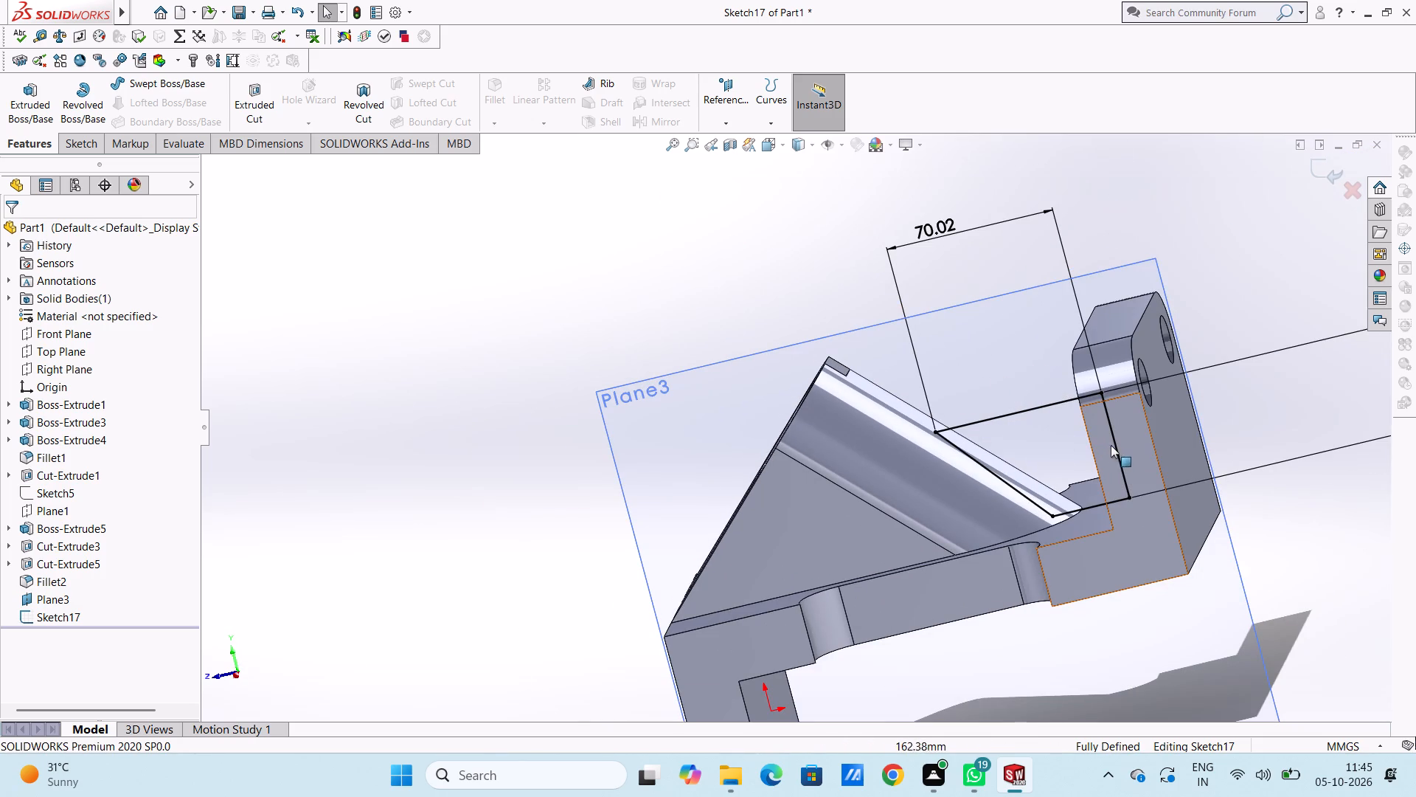
pyautogui.rightClick(1114, 446)
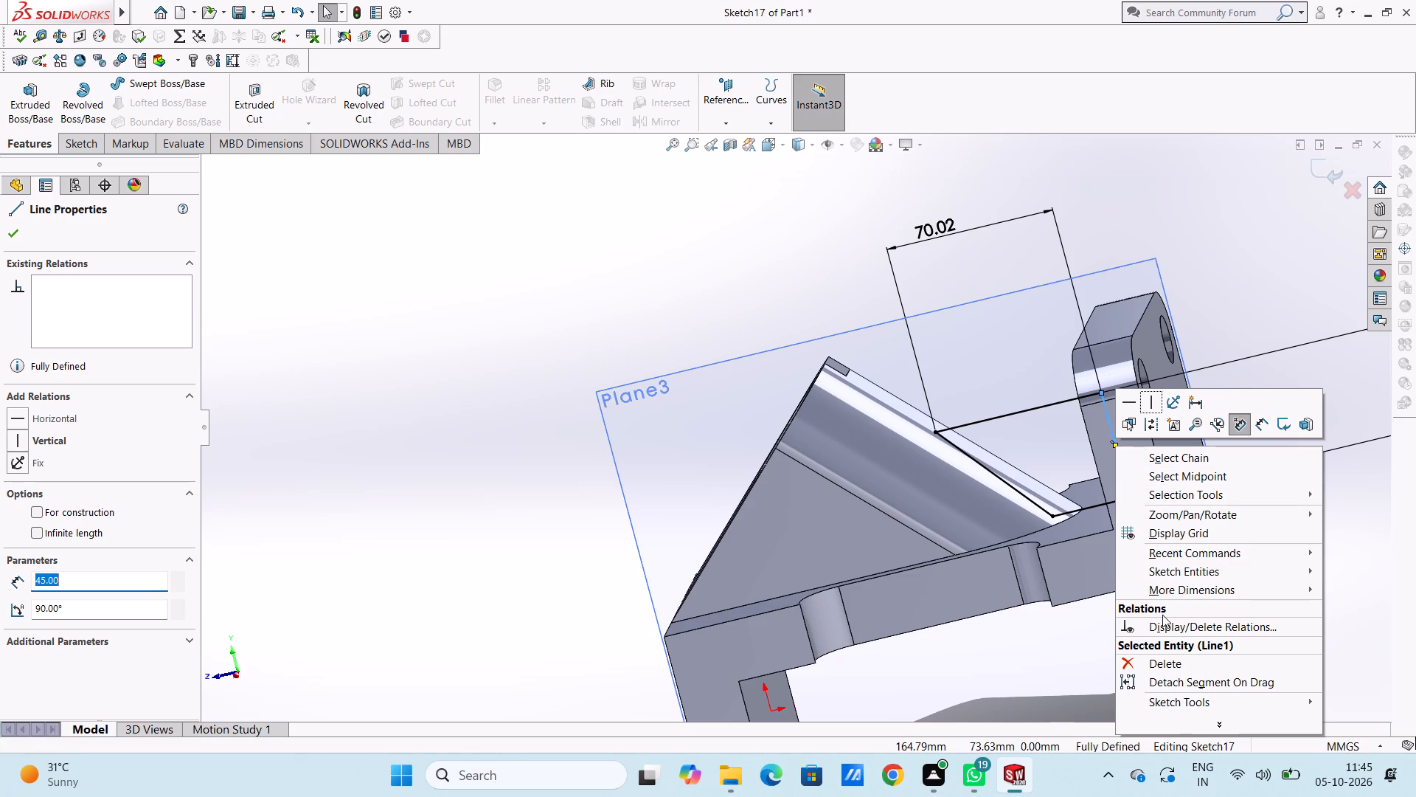
pyautogui.moveTo(1172, 658); pyautogui.dragTo(1162, 648)
pyautogui.click(452, 294)
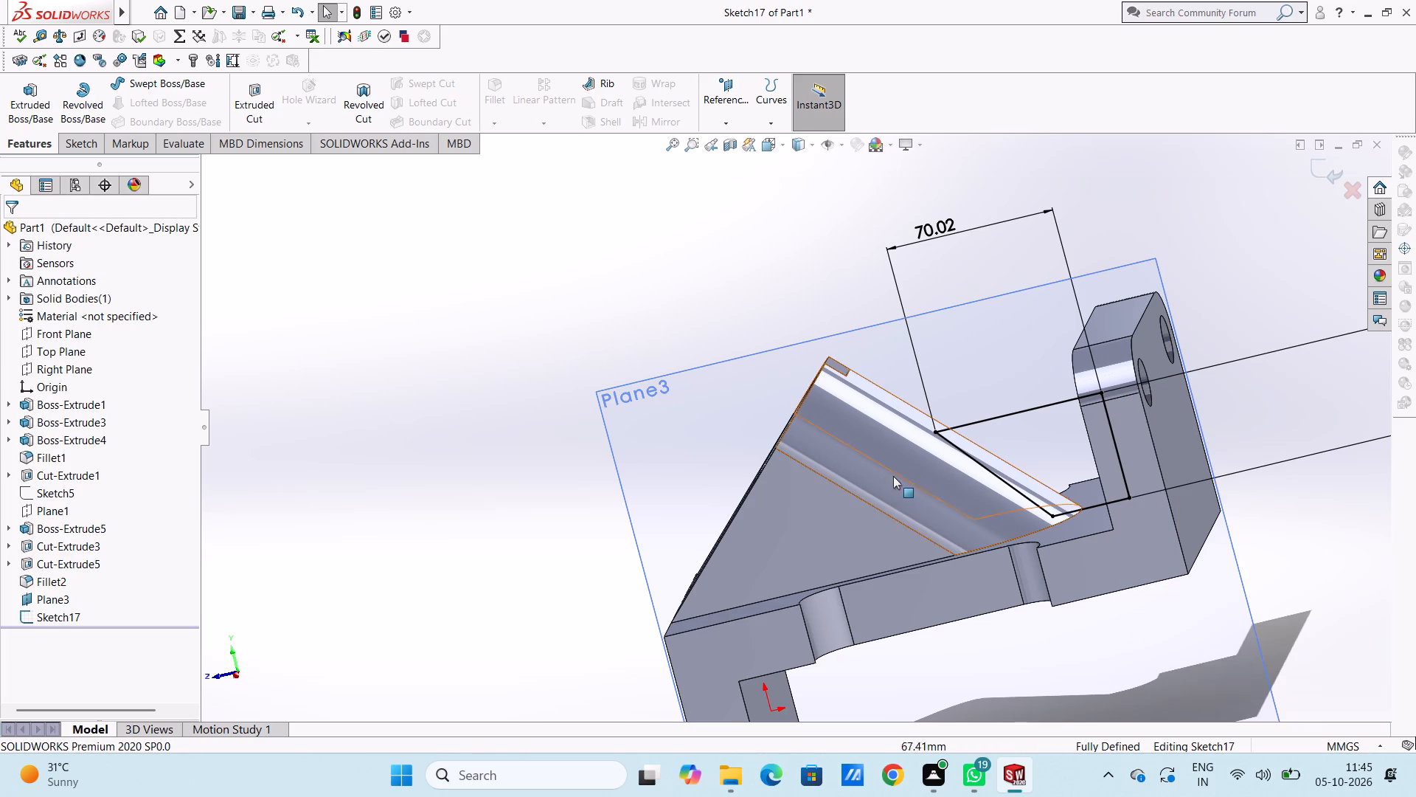
pyautogui.click(1120, 447)
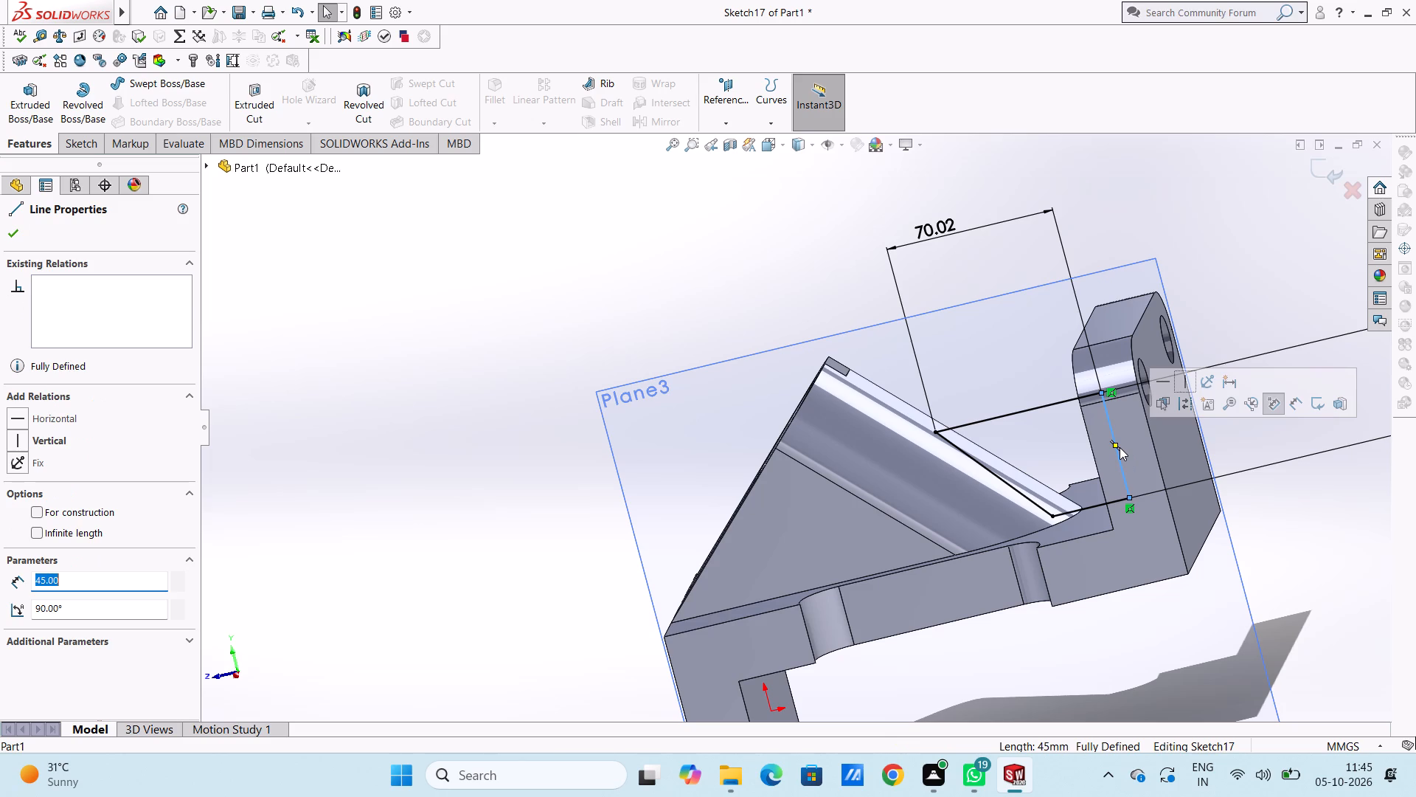
pyautogui.press('Delete')
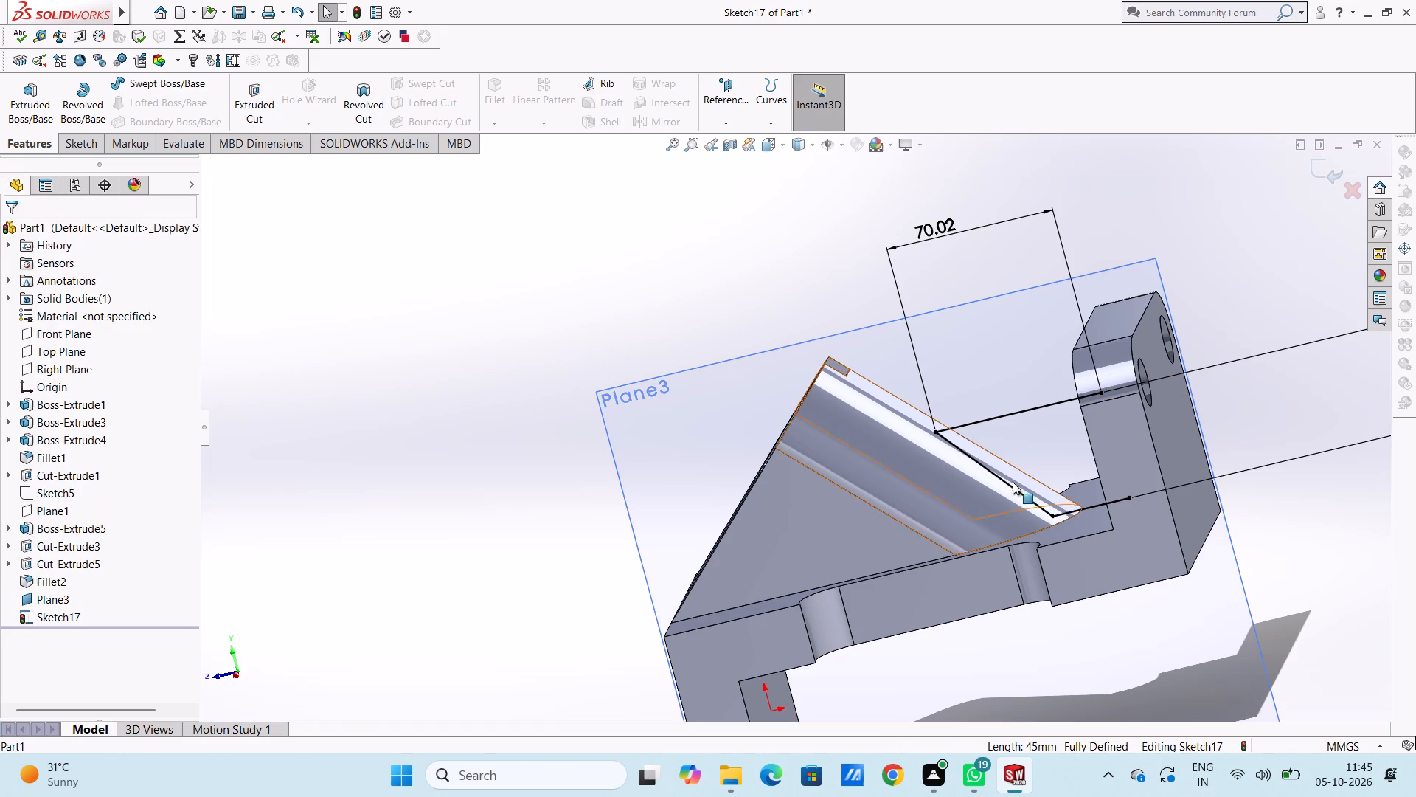
pyautogui.click(1006, 482)
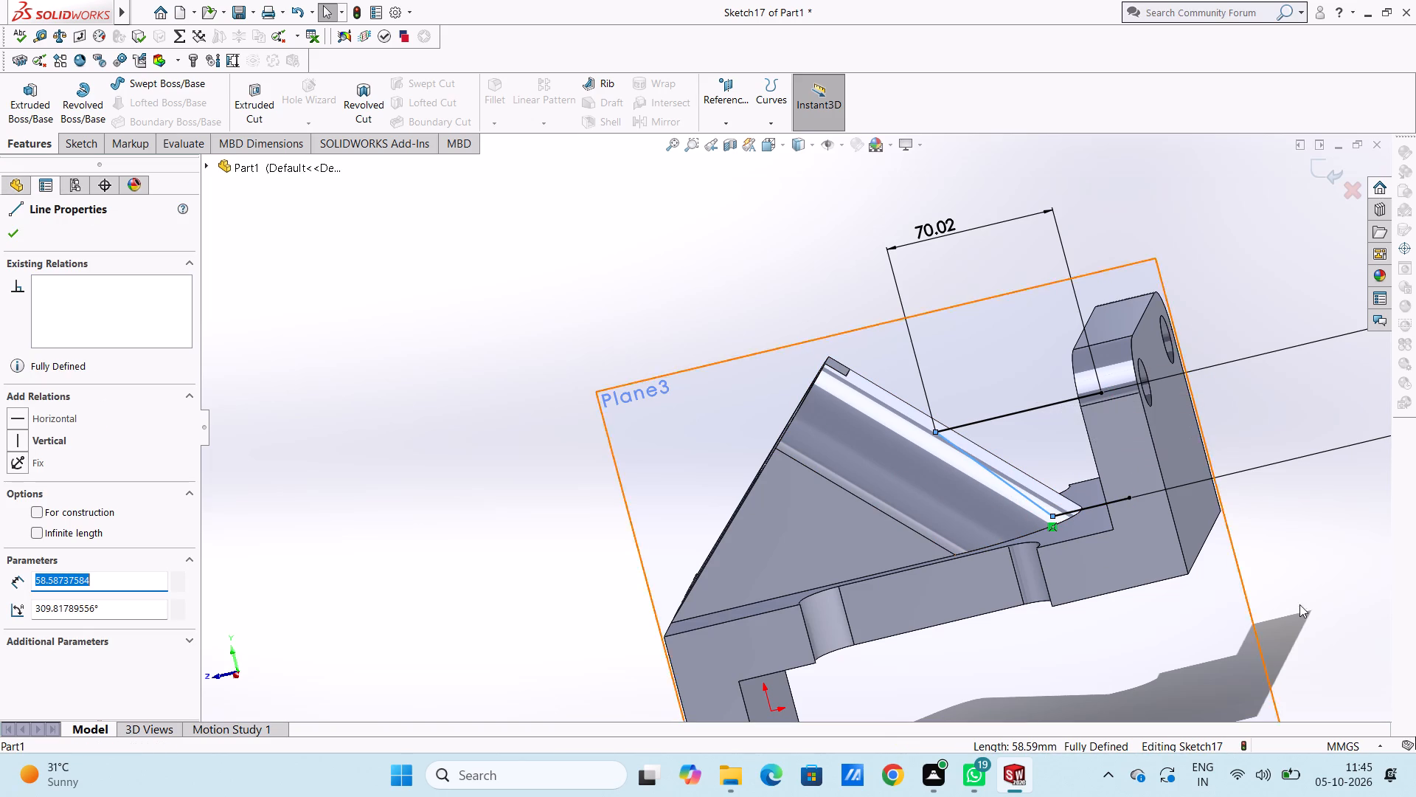
pyautogui.press('Delete')
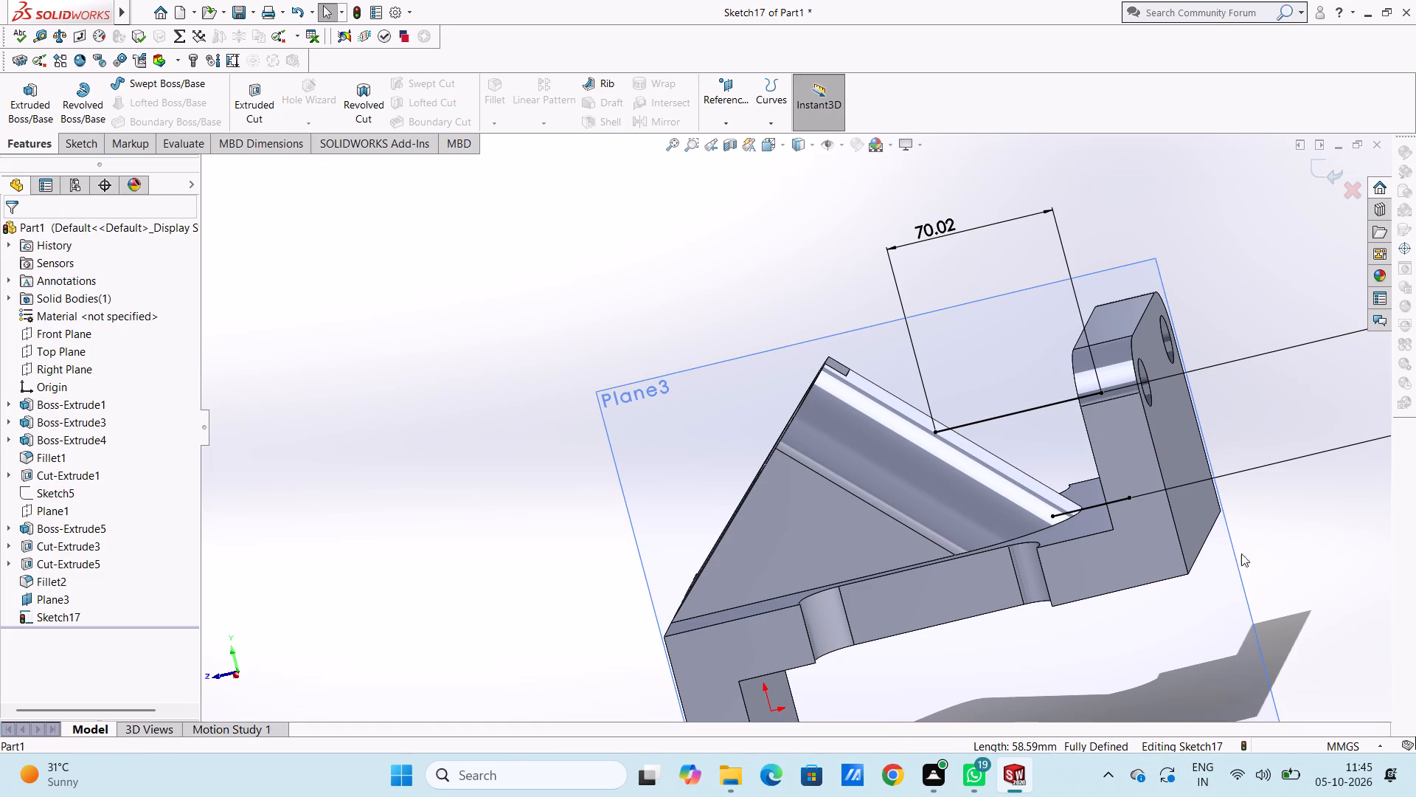
pyautogui.click(1107, 502)
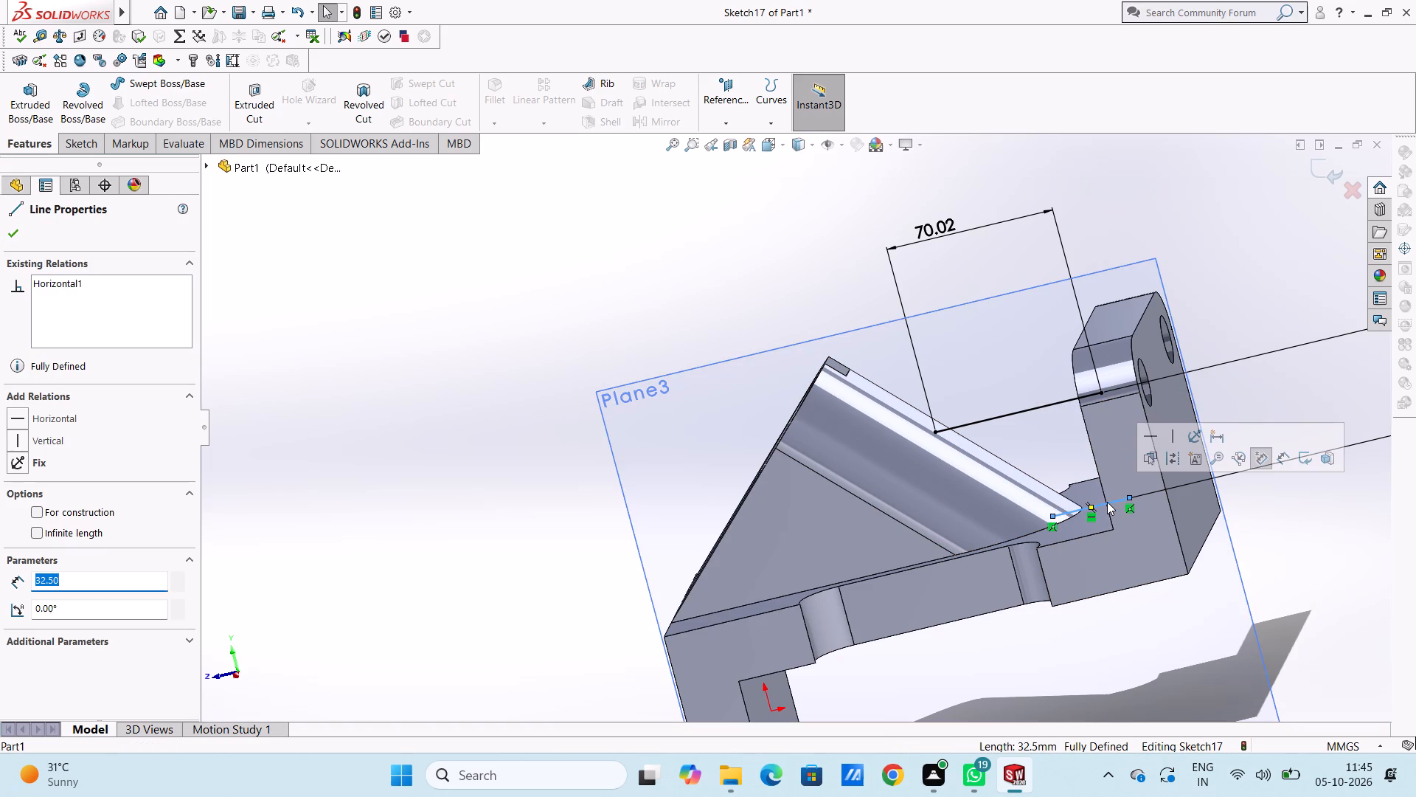
pyautogui.press('Delete')
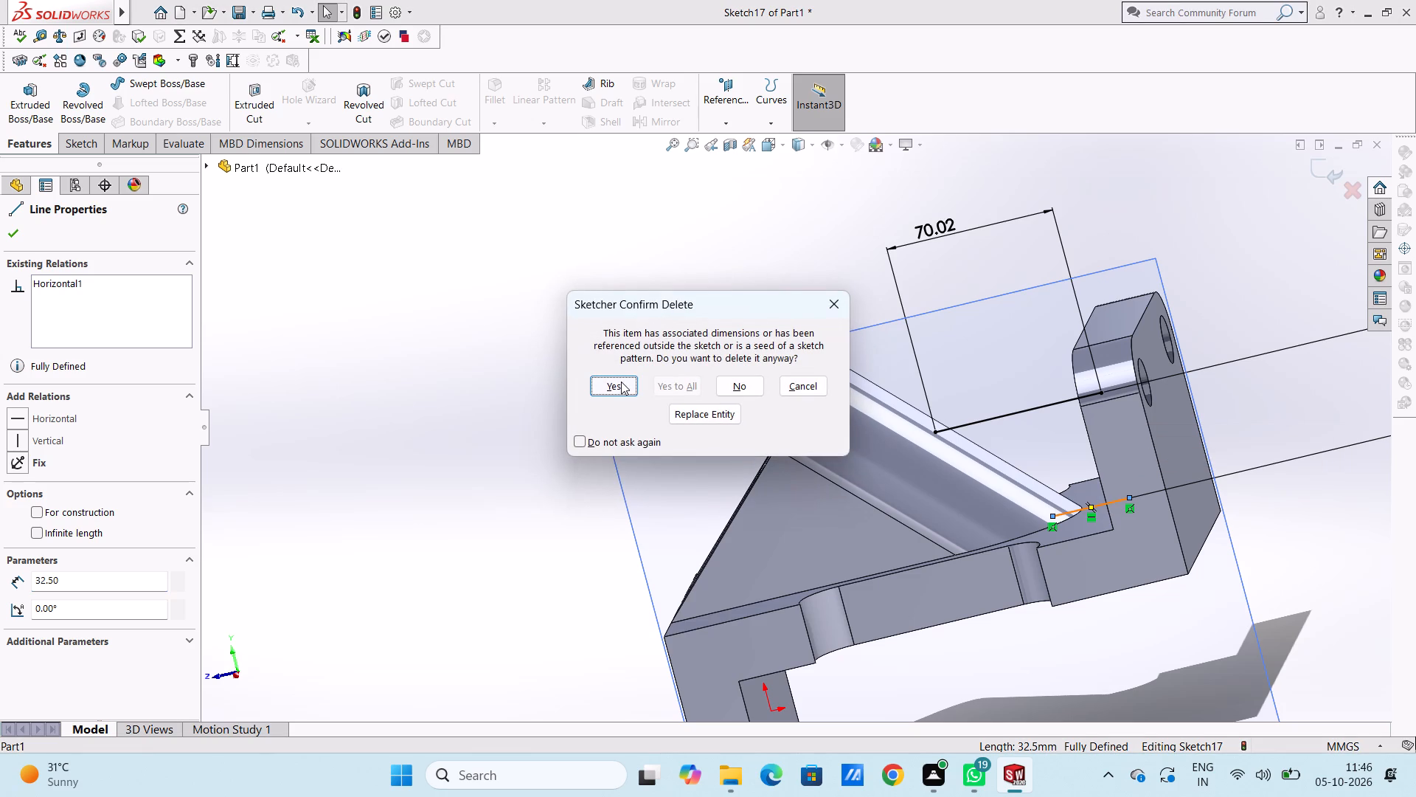
pyautogui.click(621, 382)
# Dimension the remaining horizontal line 45 mm above the base's top edge, viewed from the right side.
pyautogui.moveTo(471, 452); pyautogui.dragTo(454, 353, button='middle')
pyautogui.scroll(1, 455, 353)
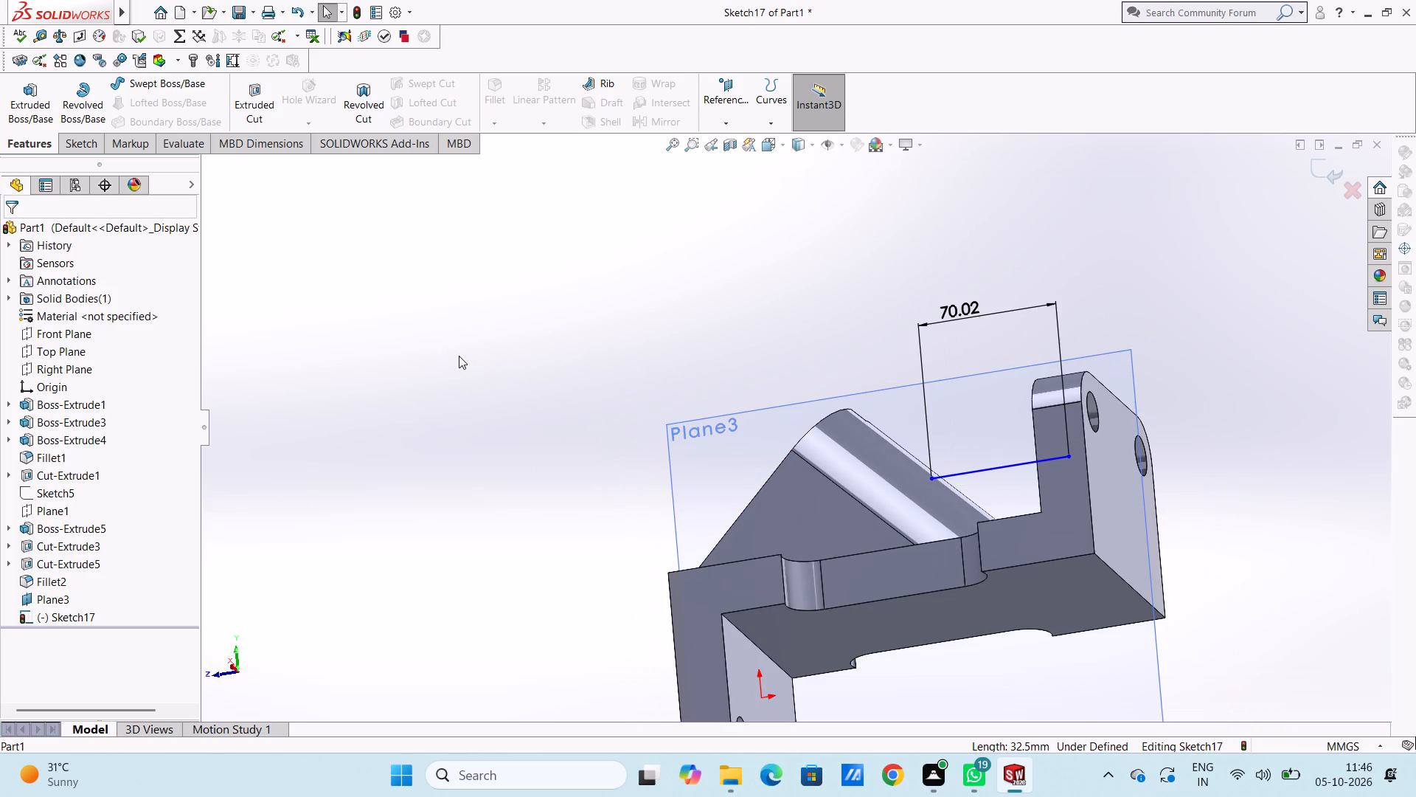
pyautogui.hotkey('ctrl', '4')
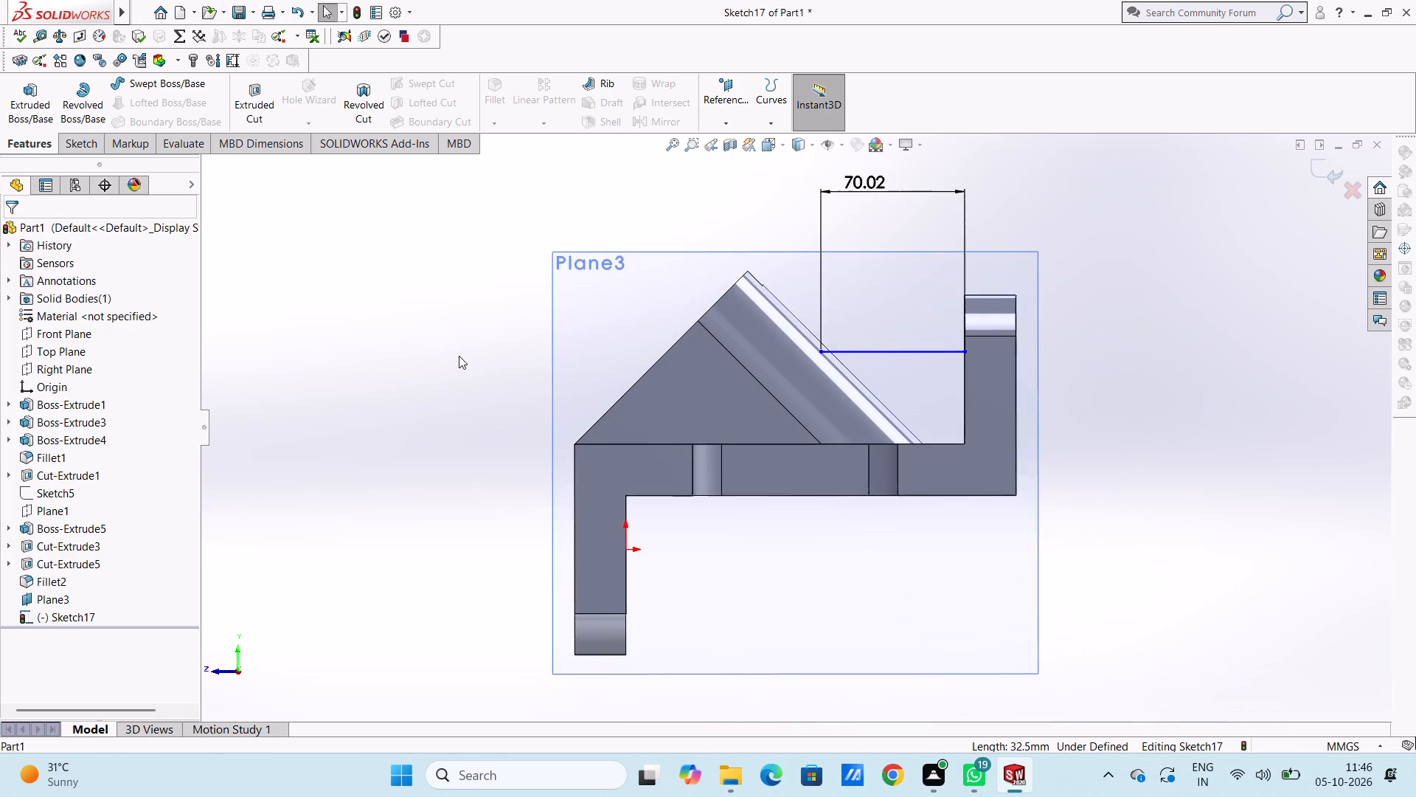
pyautogui.click(86, 145)
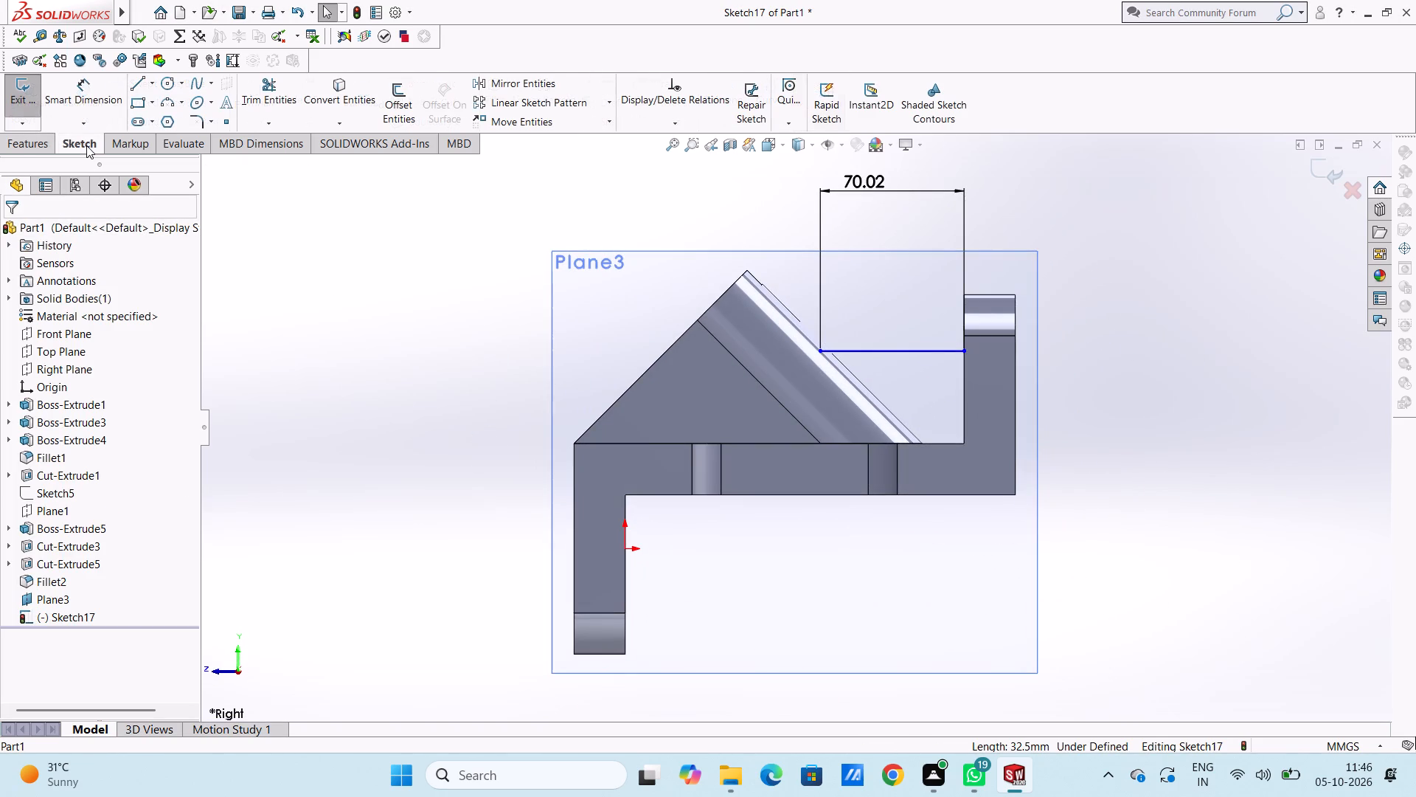
pyautogui.click(85, 77)
pyautogui.click(883, 348)
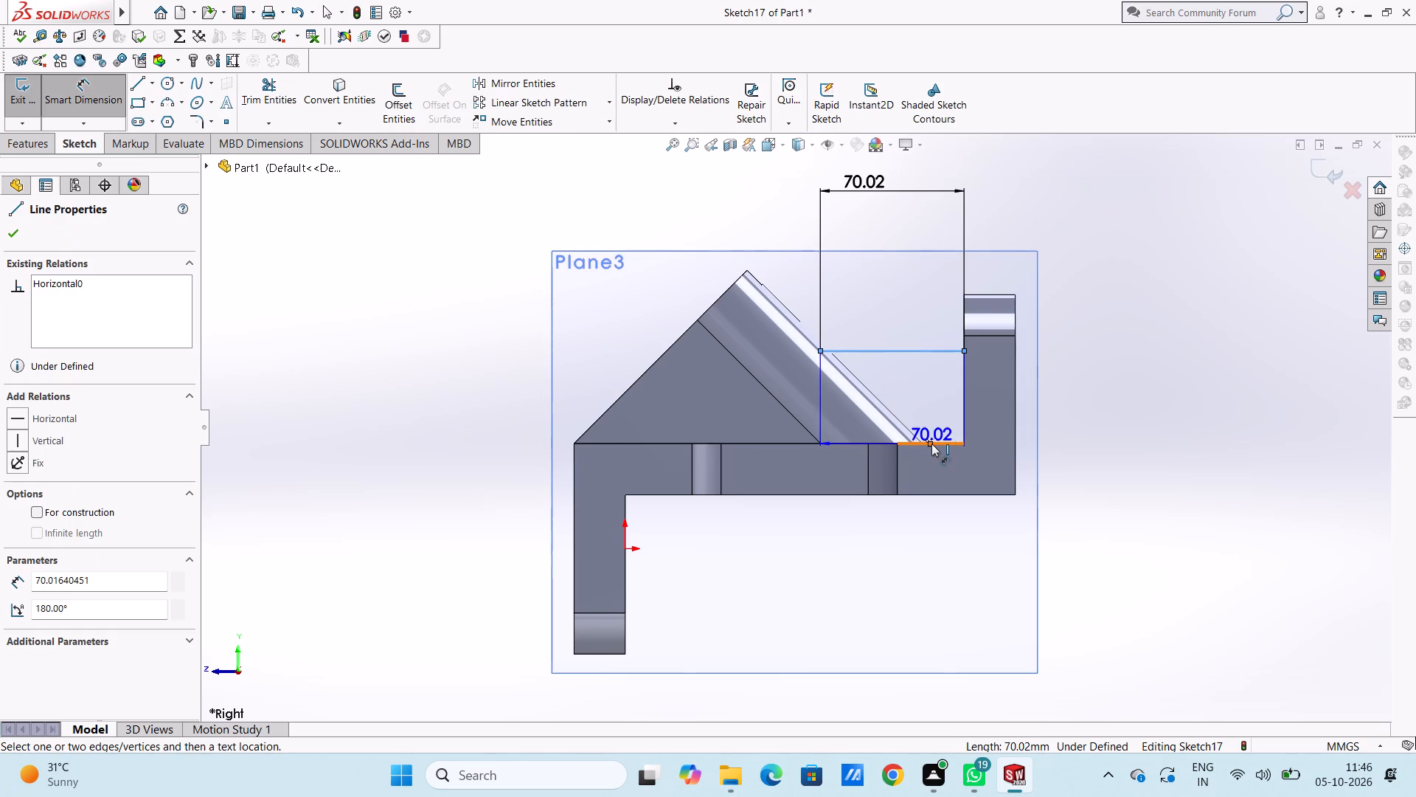
pyautogui.click(945, 443)
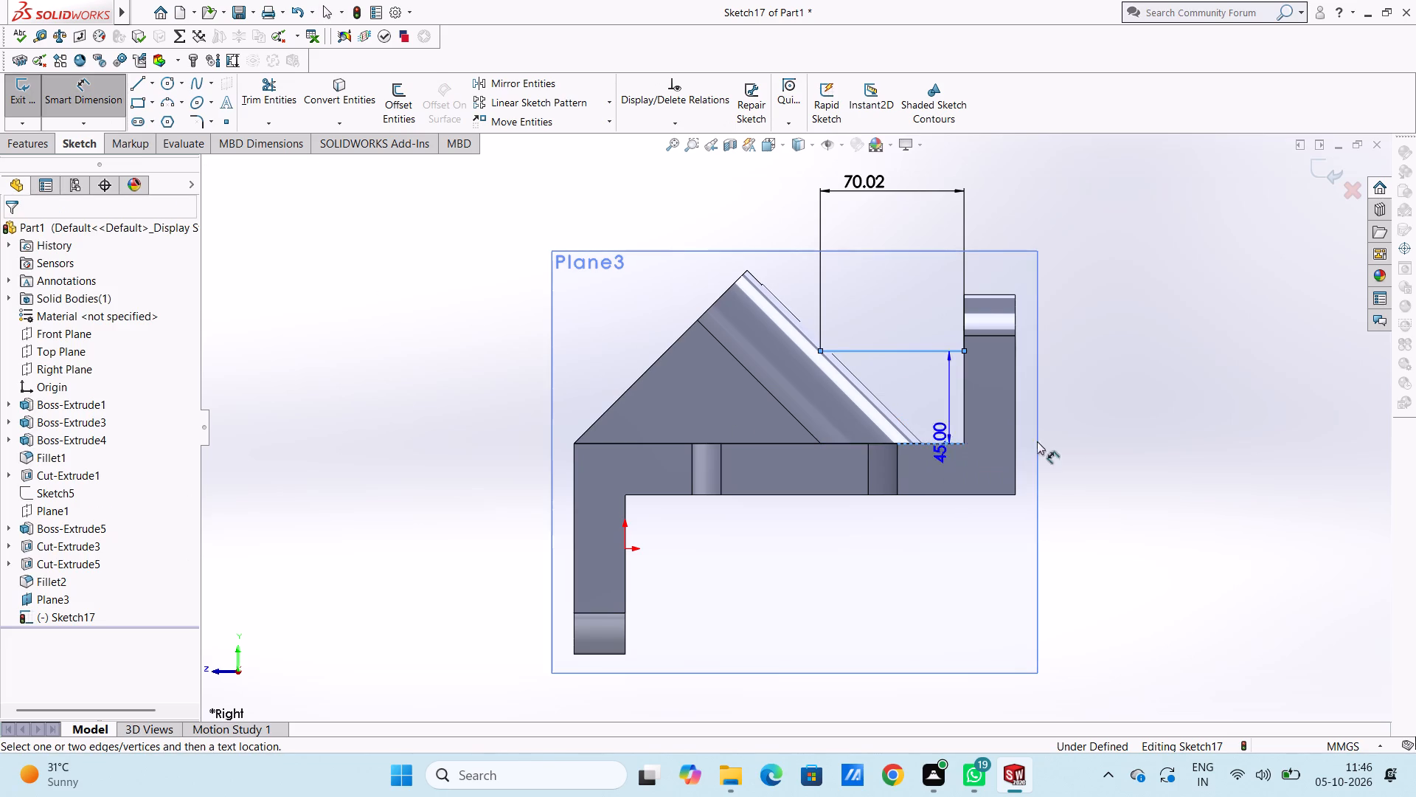
pyautogui.click(1178, 449)
pyautogui.click(1114, 424)
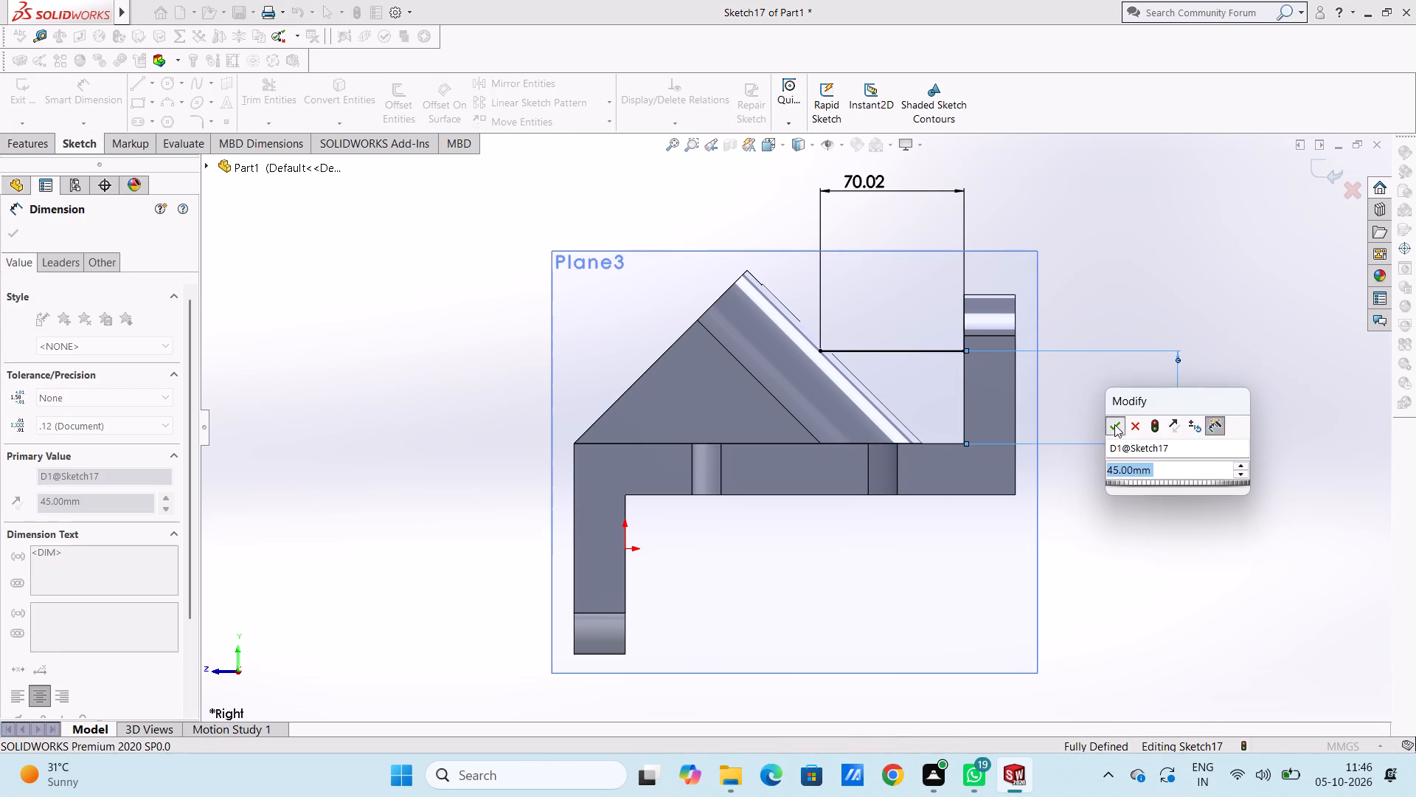
pyautogui.click(1119, 377)
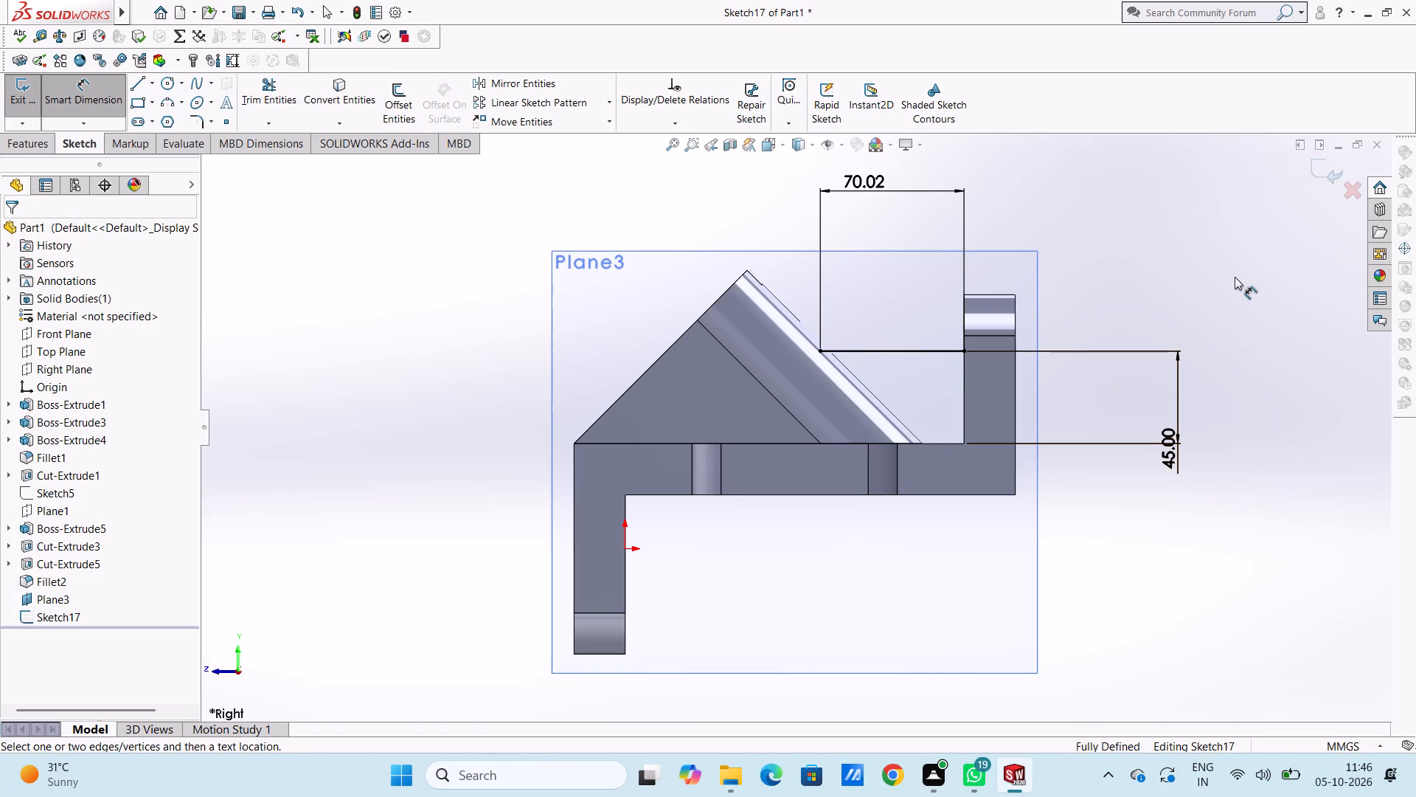
pyautogui.click(1235, 277)
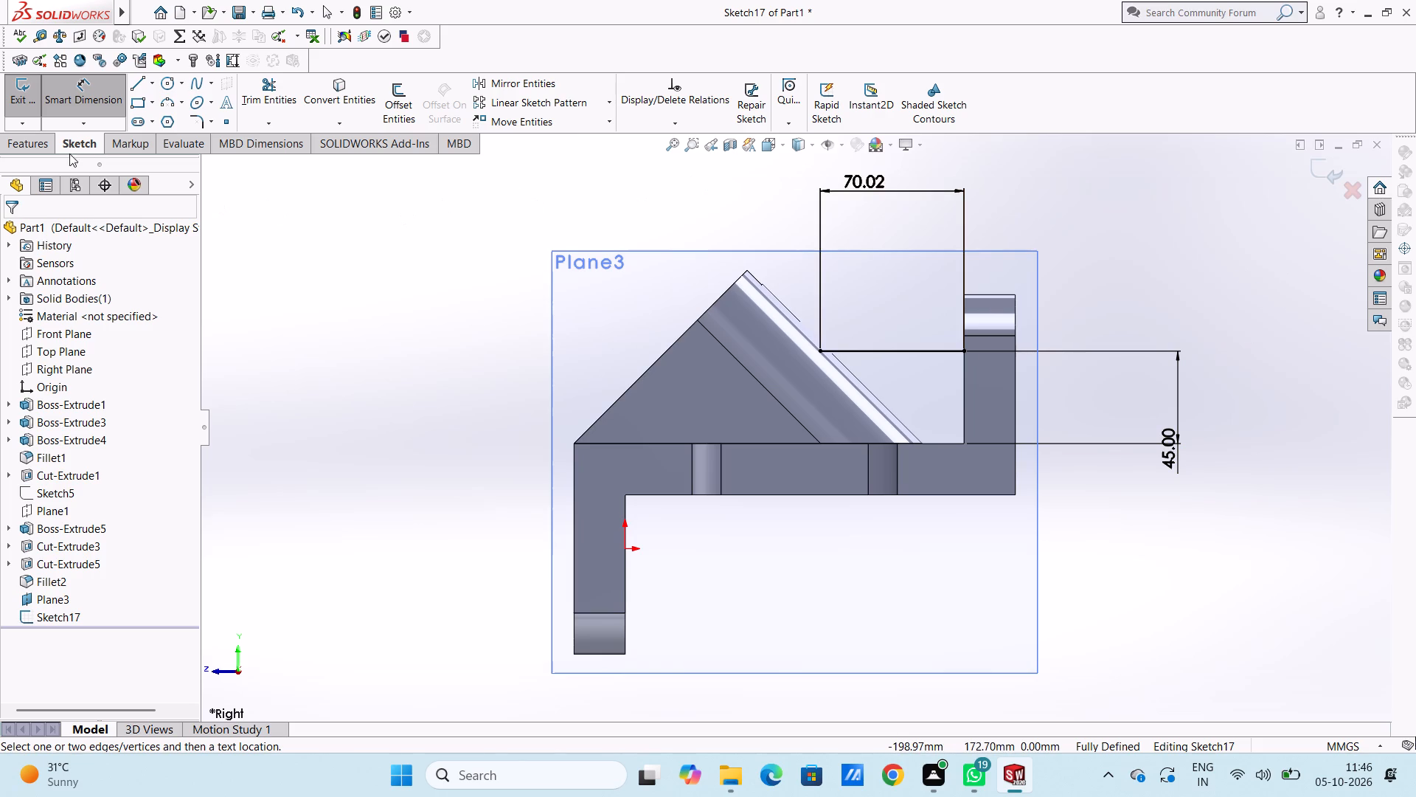
# Sketch a short vertical line downward from the horizontal line's endpoint on the inclined boss.
pyautogui.click(45, 145)
pyautogui.click(45, 145)
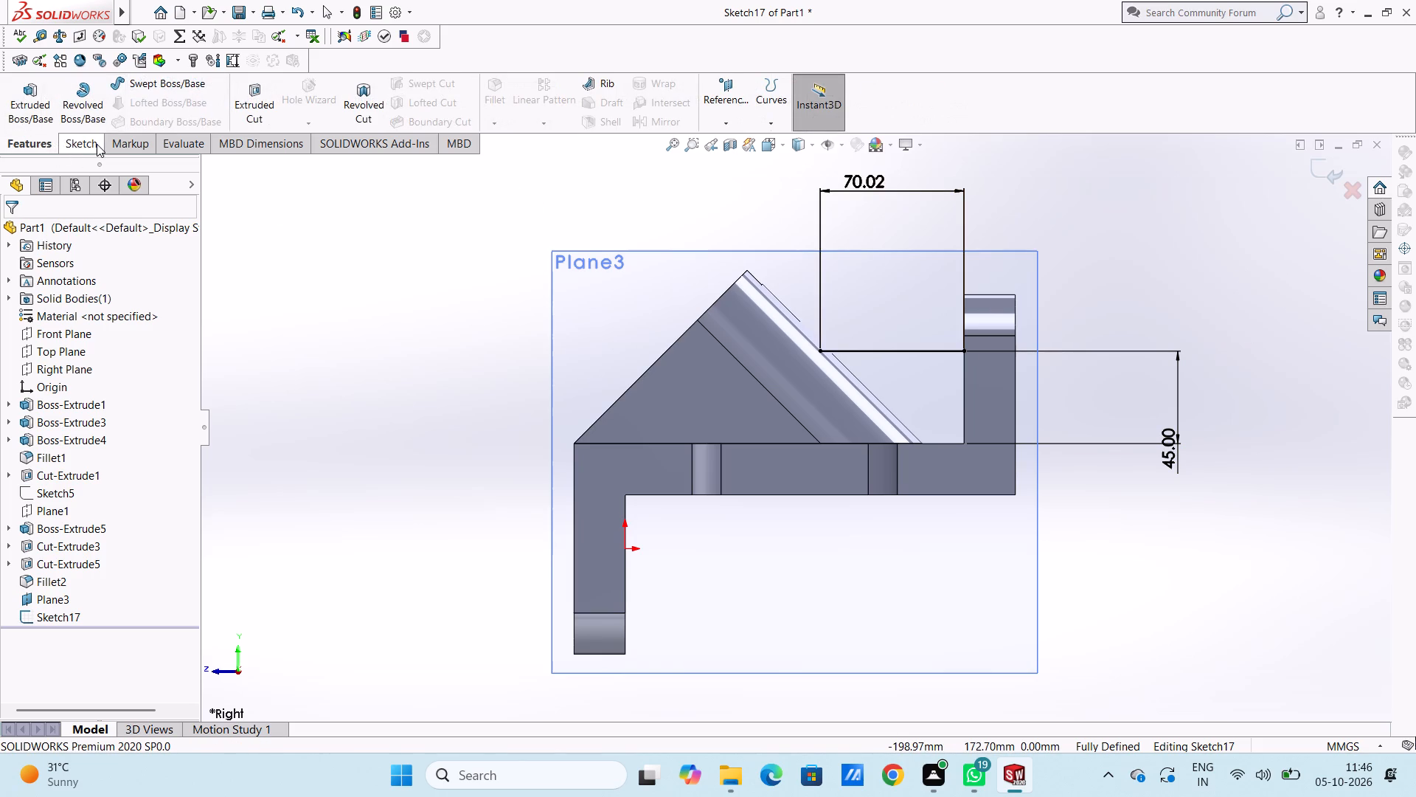
pyautogui.click(97, 144)
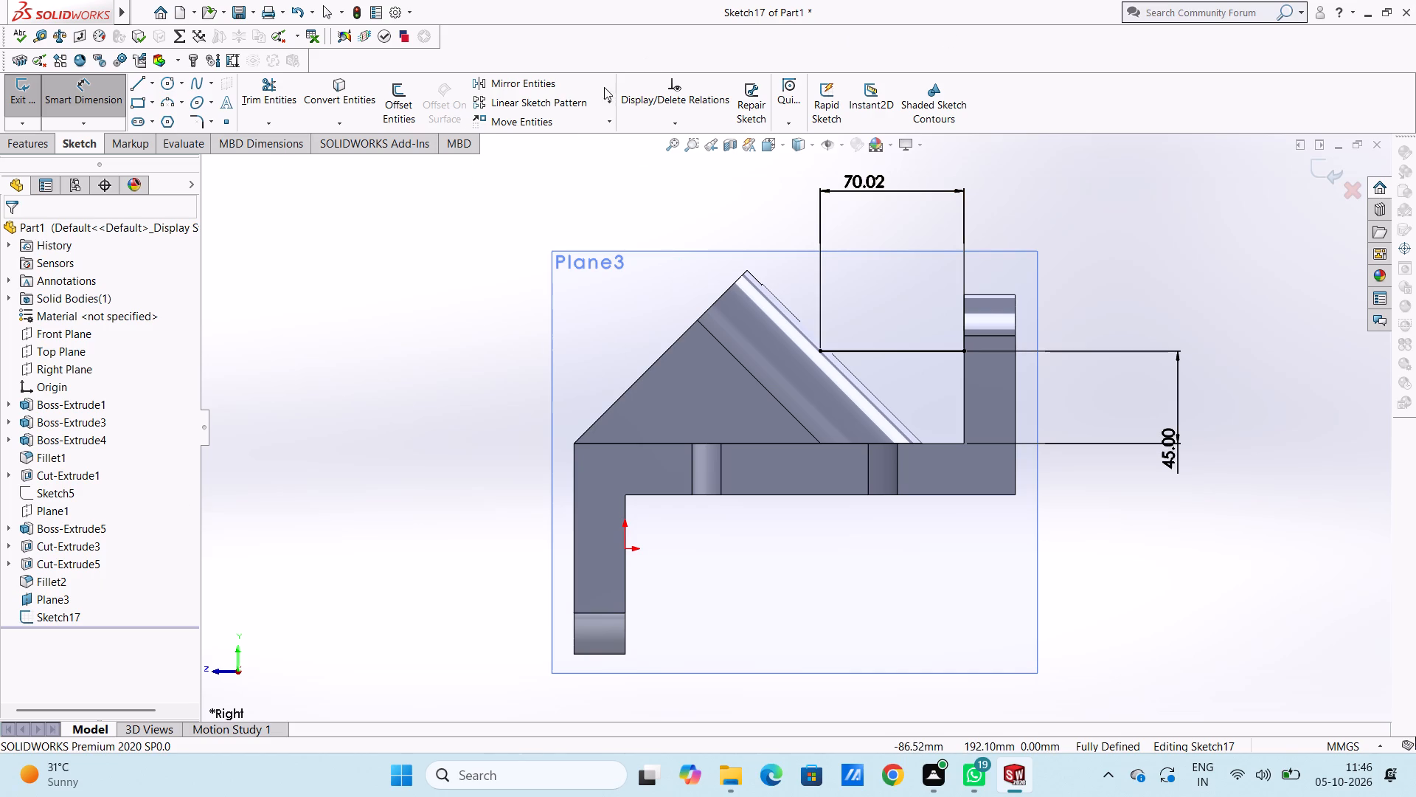
pyautogui.click(131, 86)
pyautogui.click(820, 351)
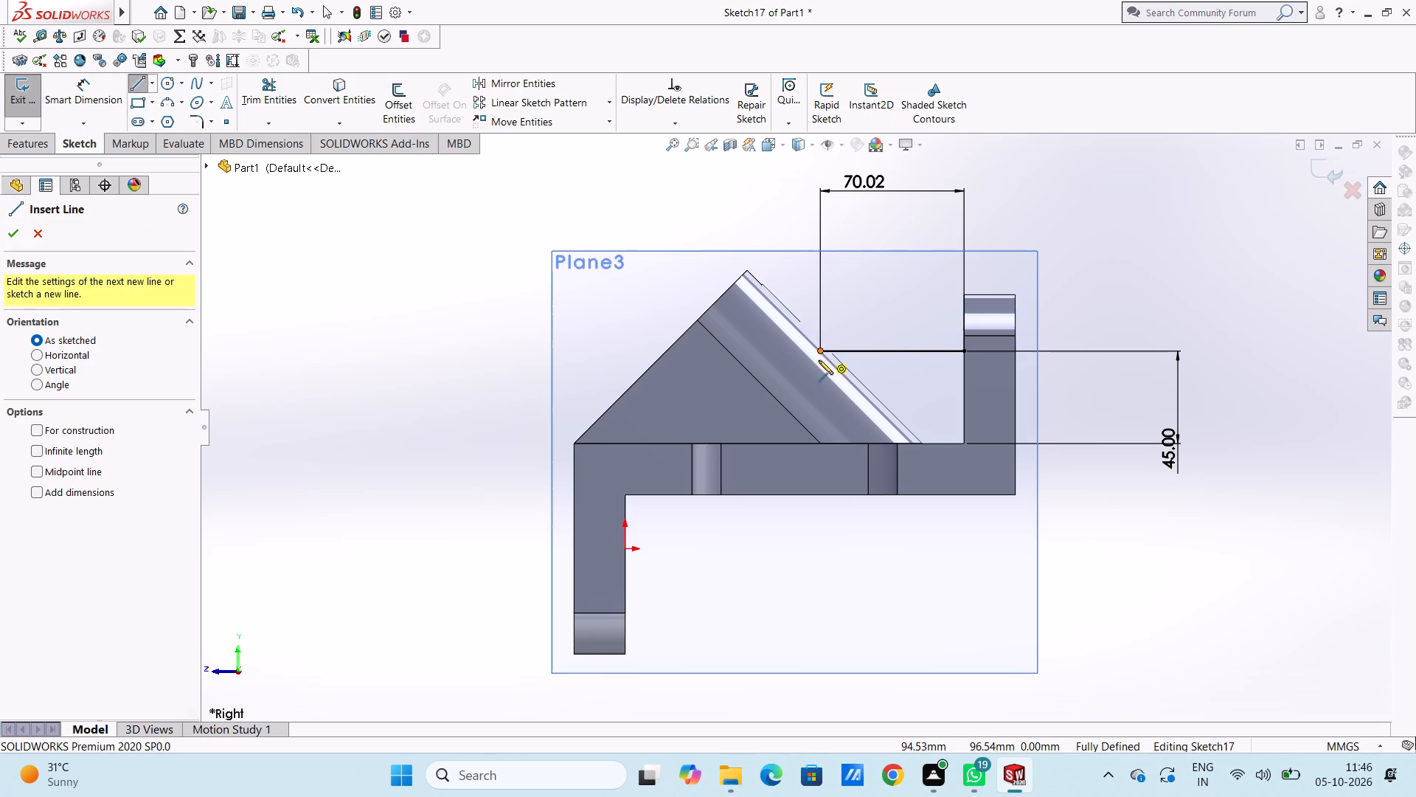
pyautogui.click(819, 365)
pyautogui.rightClick(729, 233)
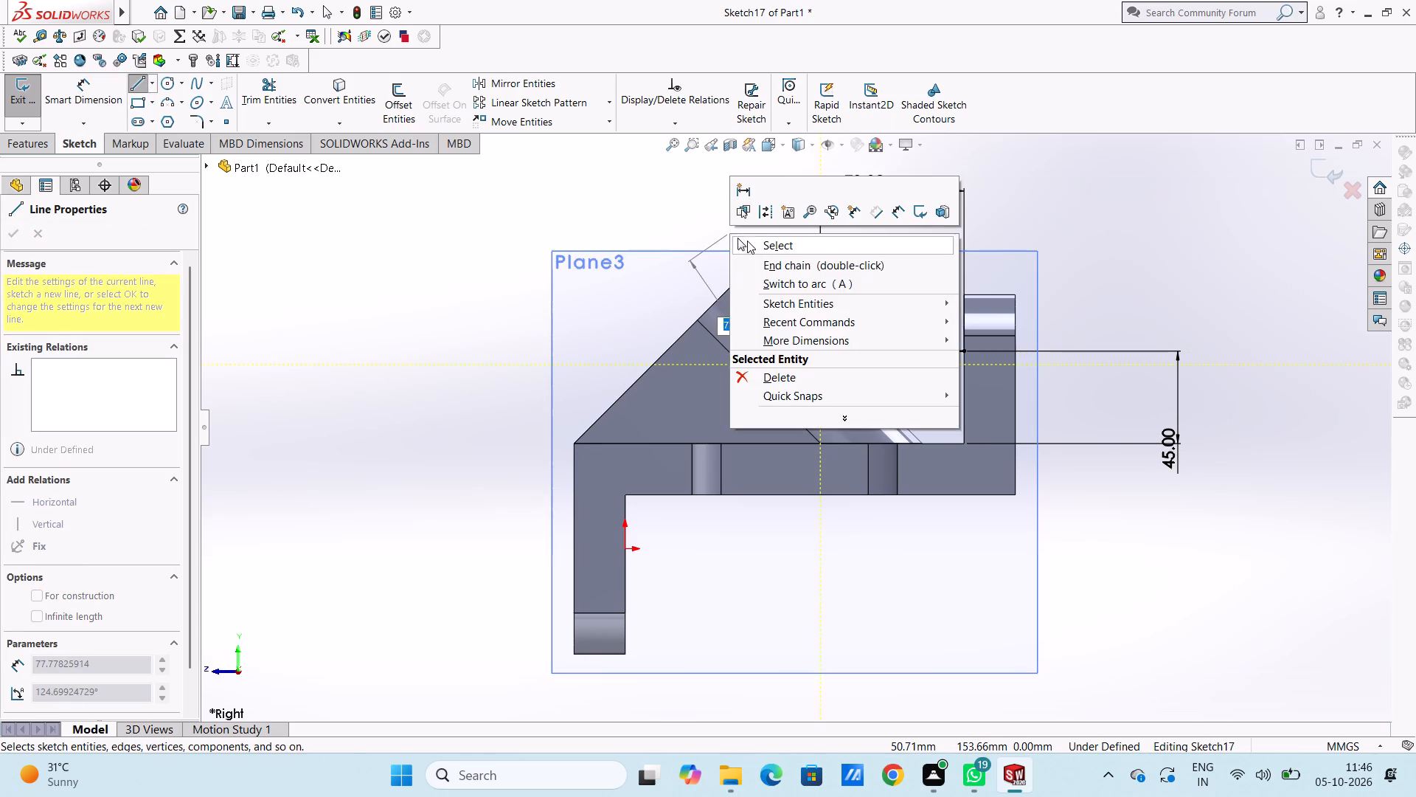
pyautogui.click(752, 248)
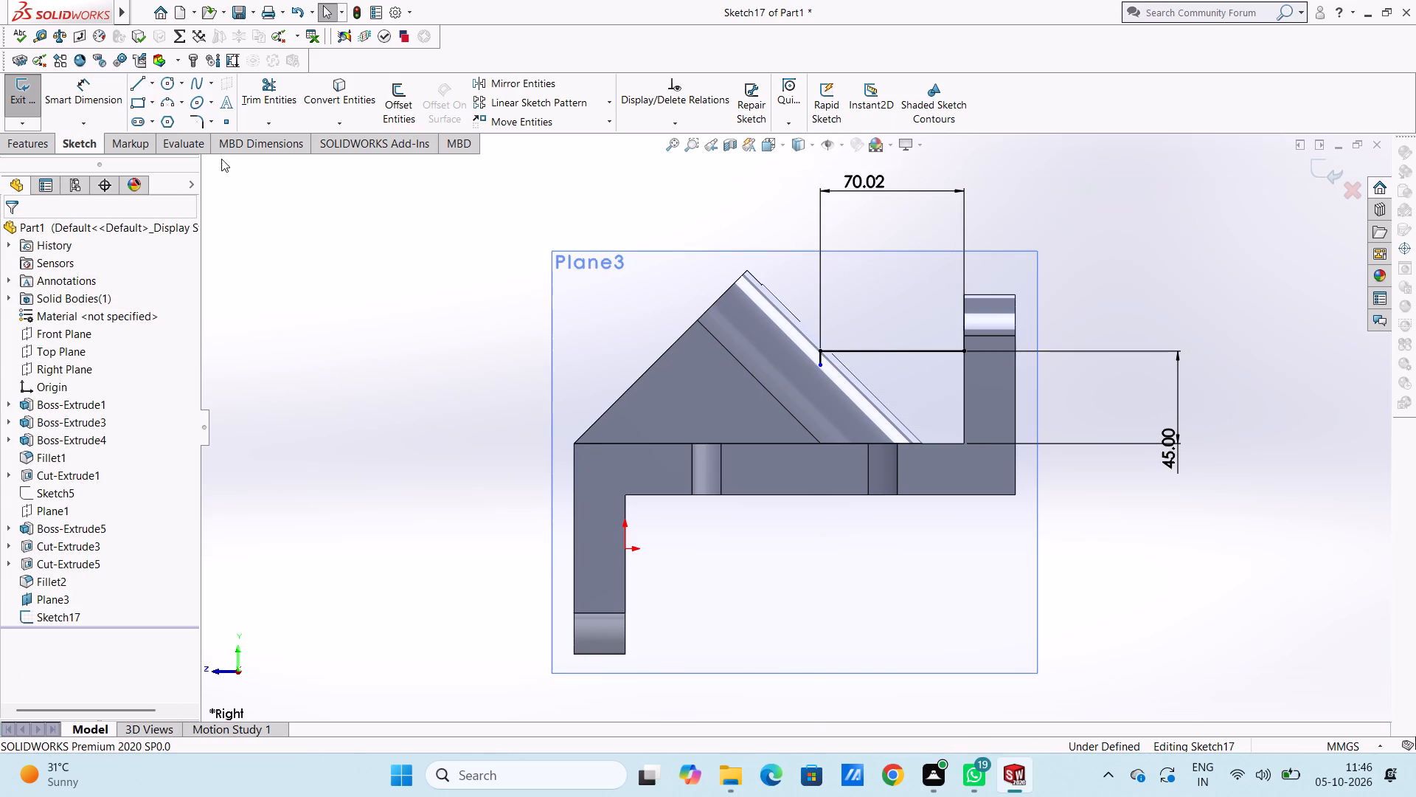
# Create a 15 mm thick rib from the open profile sketch, with the material side flipped toward the base.
pyautogui.click(38, 142)
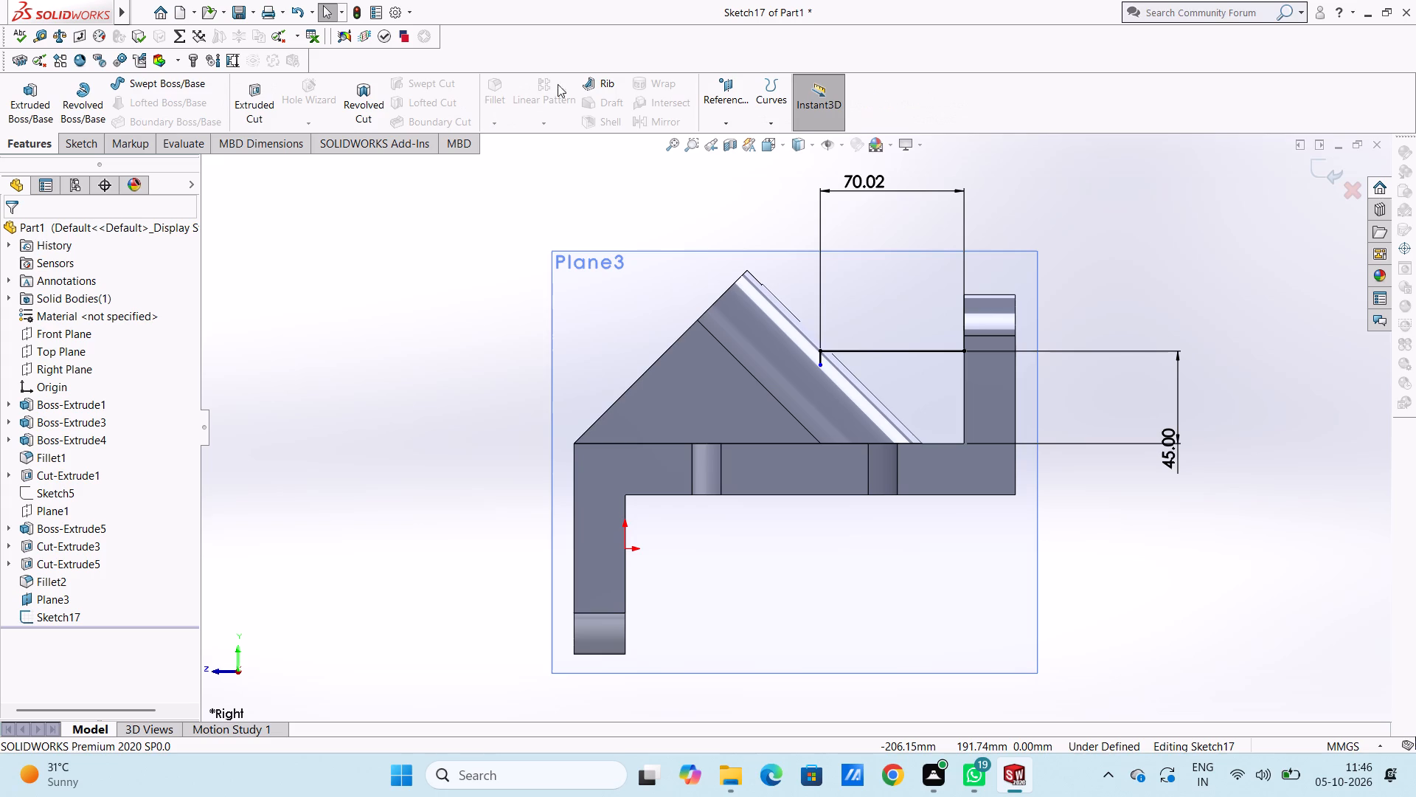
pyautogui.click(582, 86)
pyautogui.moveTo(406, 321); pyautogui.dragTo(433, 427, button='middle')
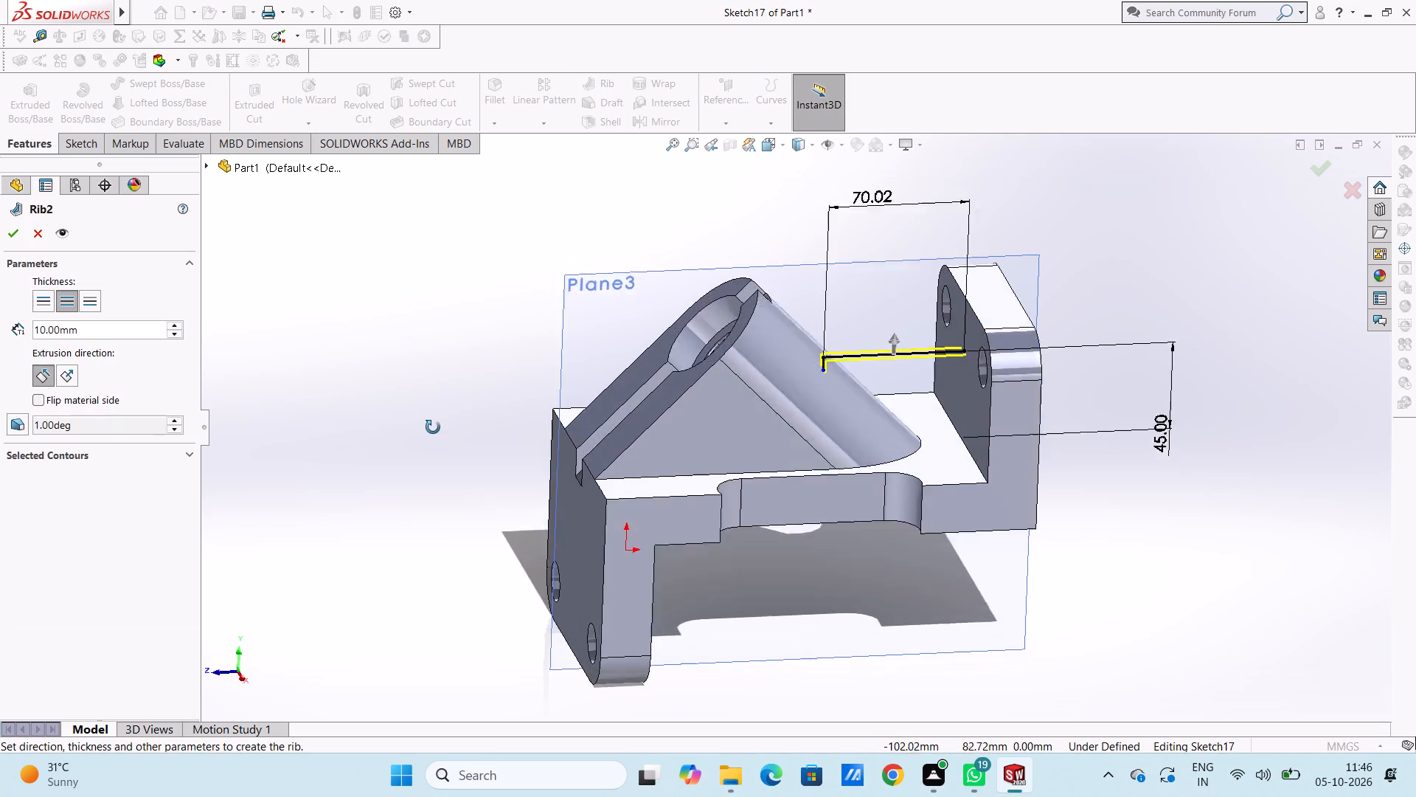
pyautogui.moveTo(433, 427); pyautogui.dragTo(431, 427, button='middle')
pyautogui.click(45, 394)
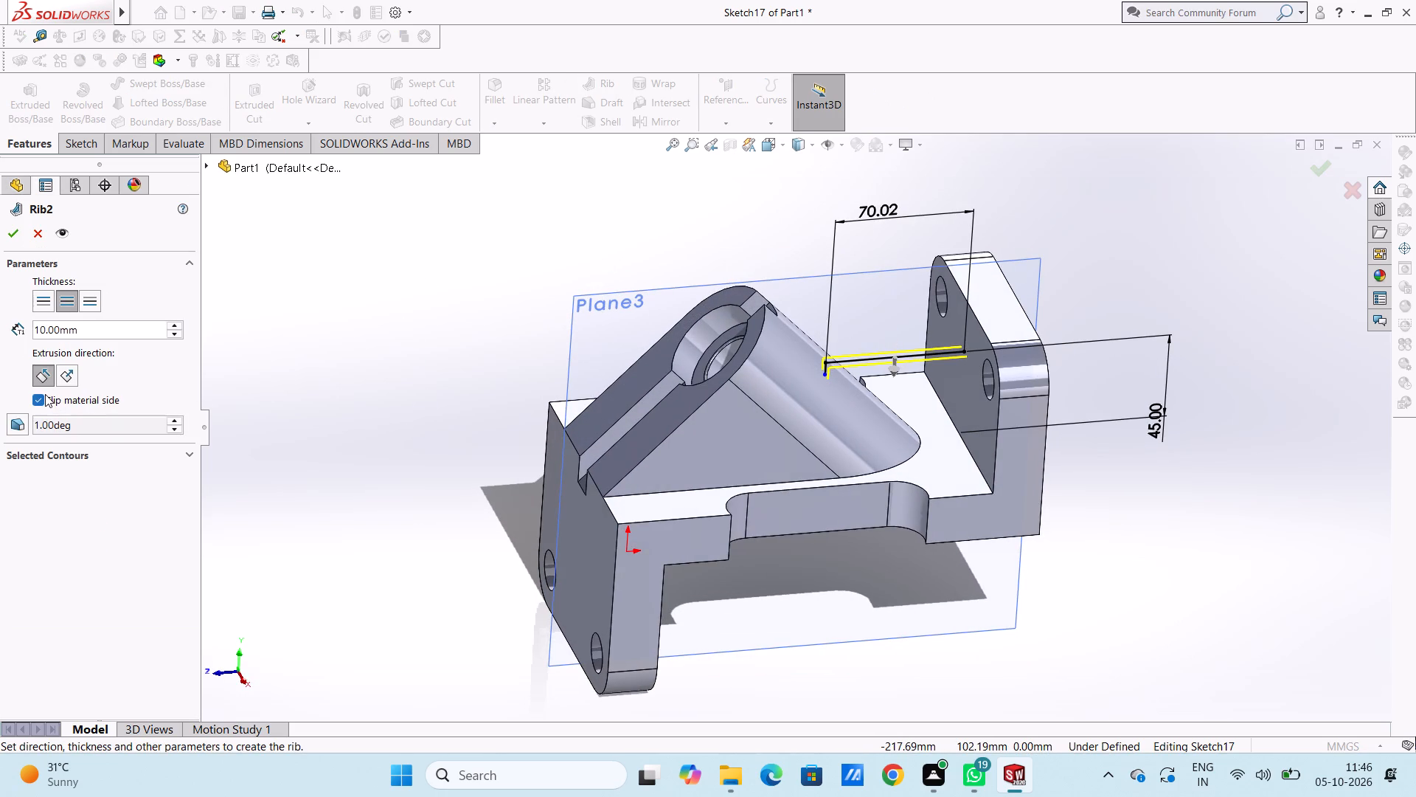
pyautogui.doubleClick(73, 325)
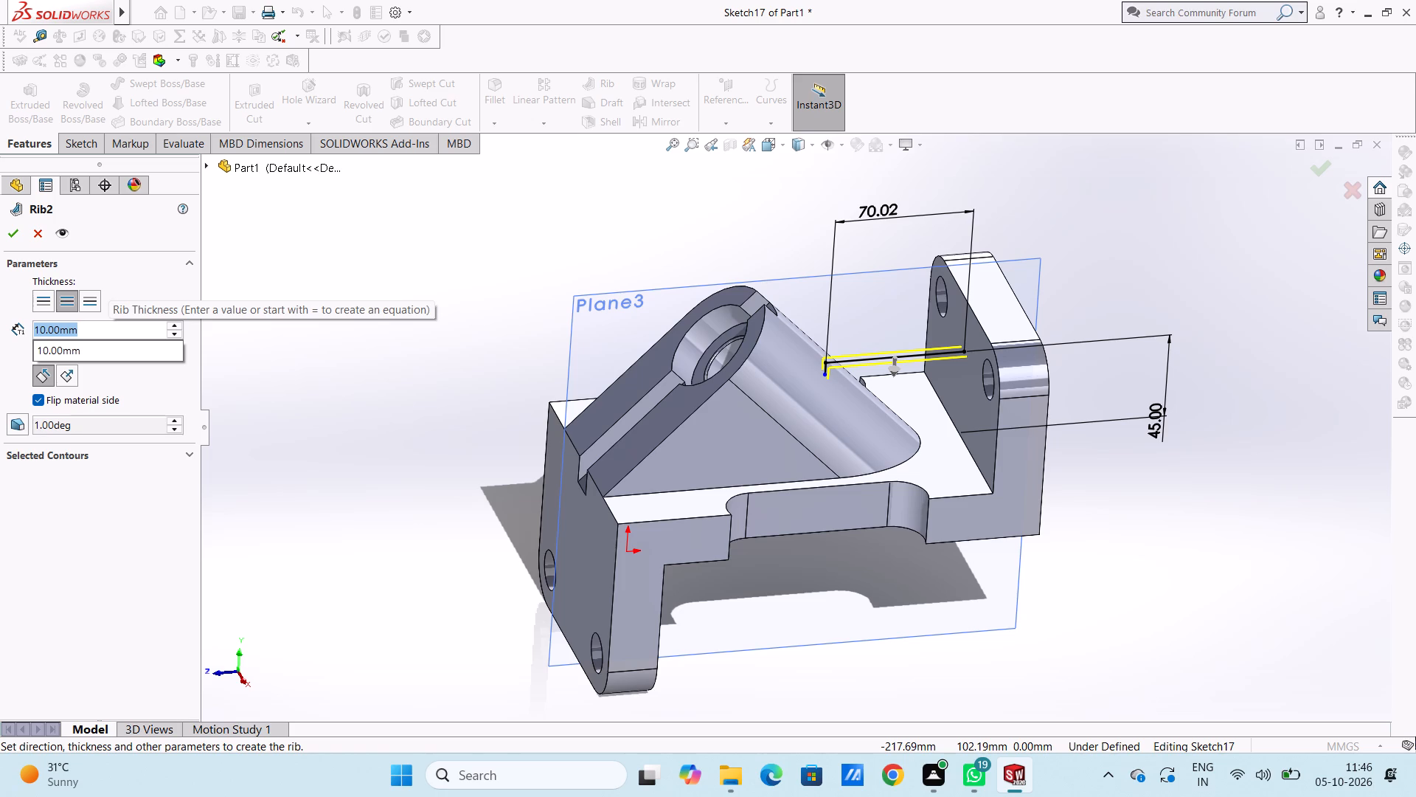
pyautogui.write('15')
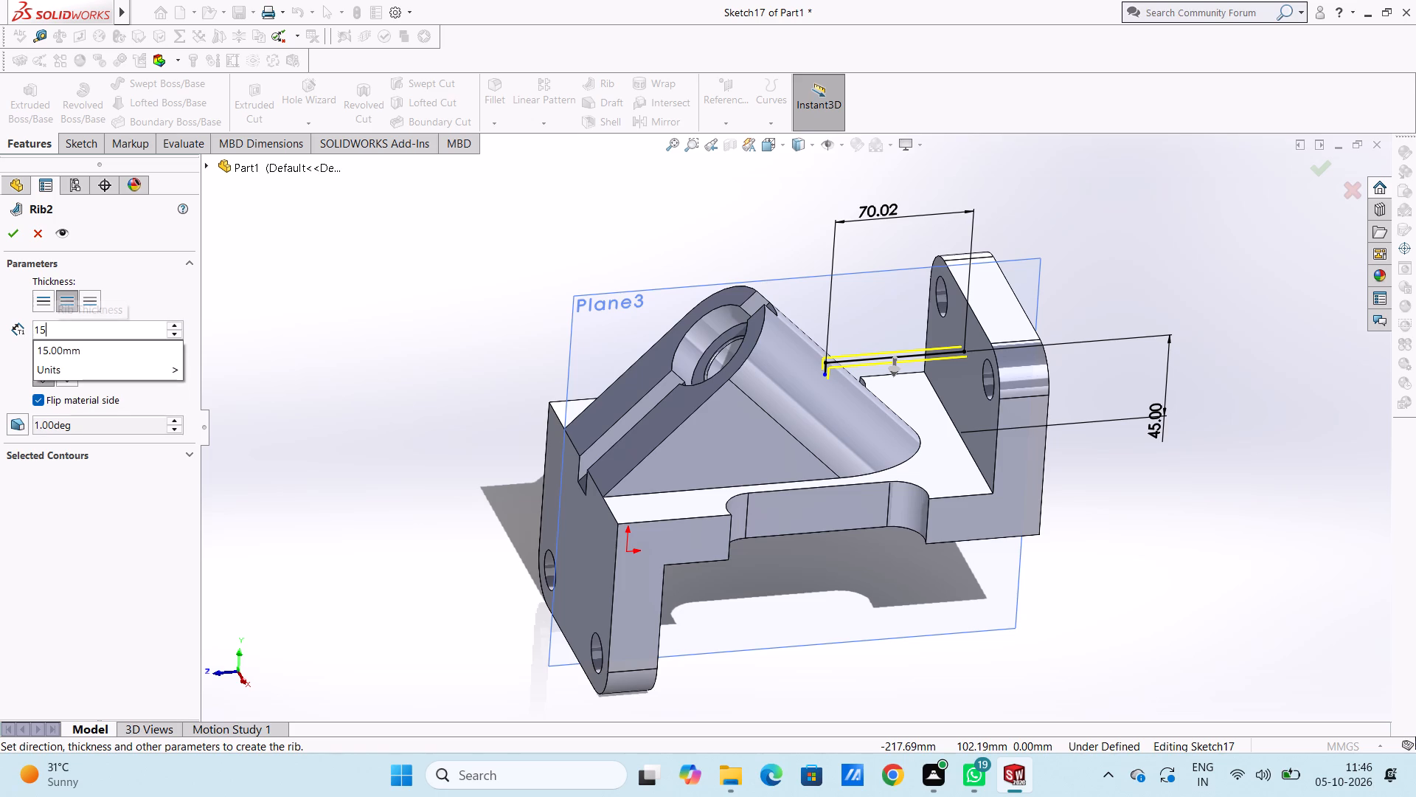
pyautogui.press('Return')
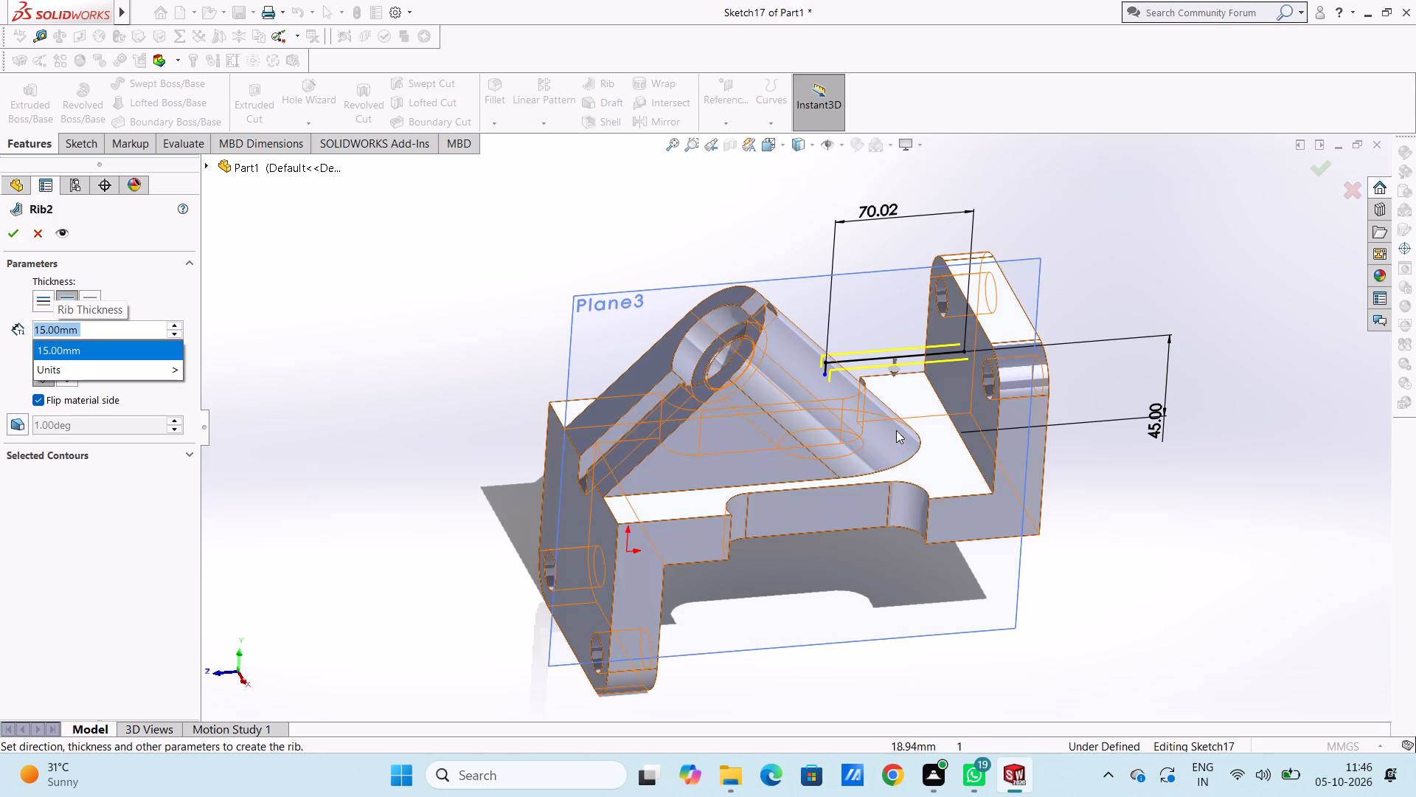
pyautogui.click(8, 224)
pyautogui.click(13, 229)
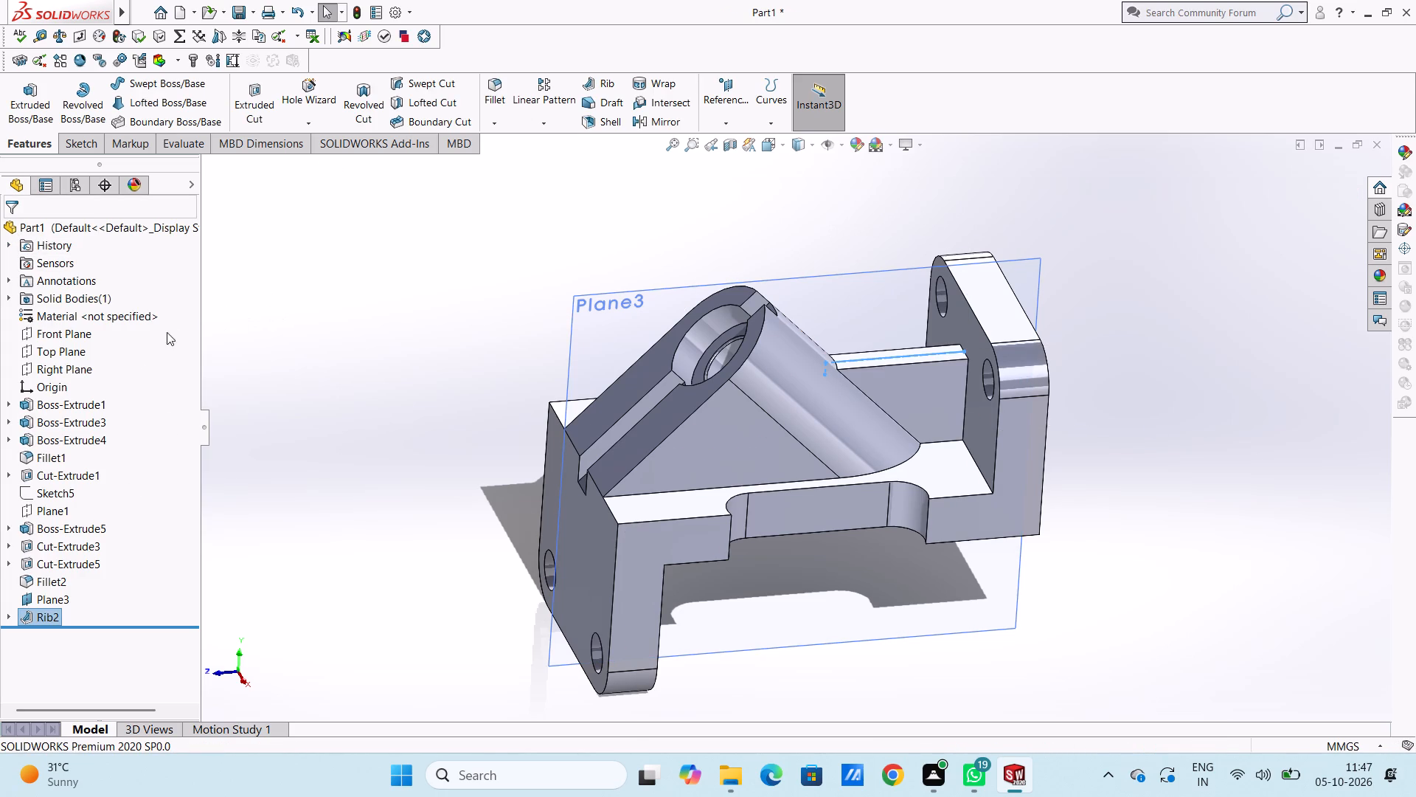
# Edit the rib feature to add a 10 degree draft at the sketch plane, with outward draft turned off.
pyautogui.rightClick(49, 613)
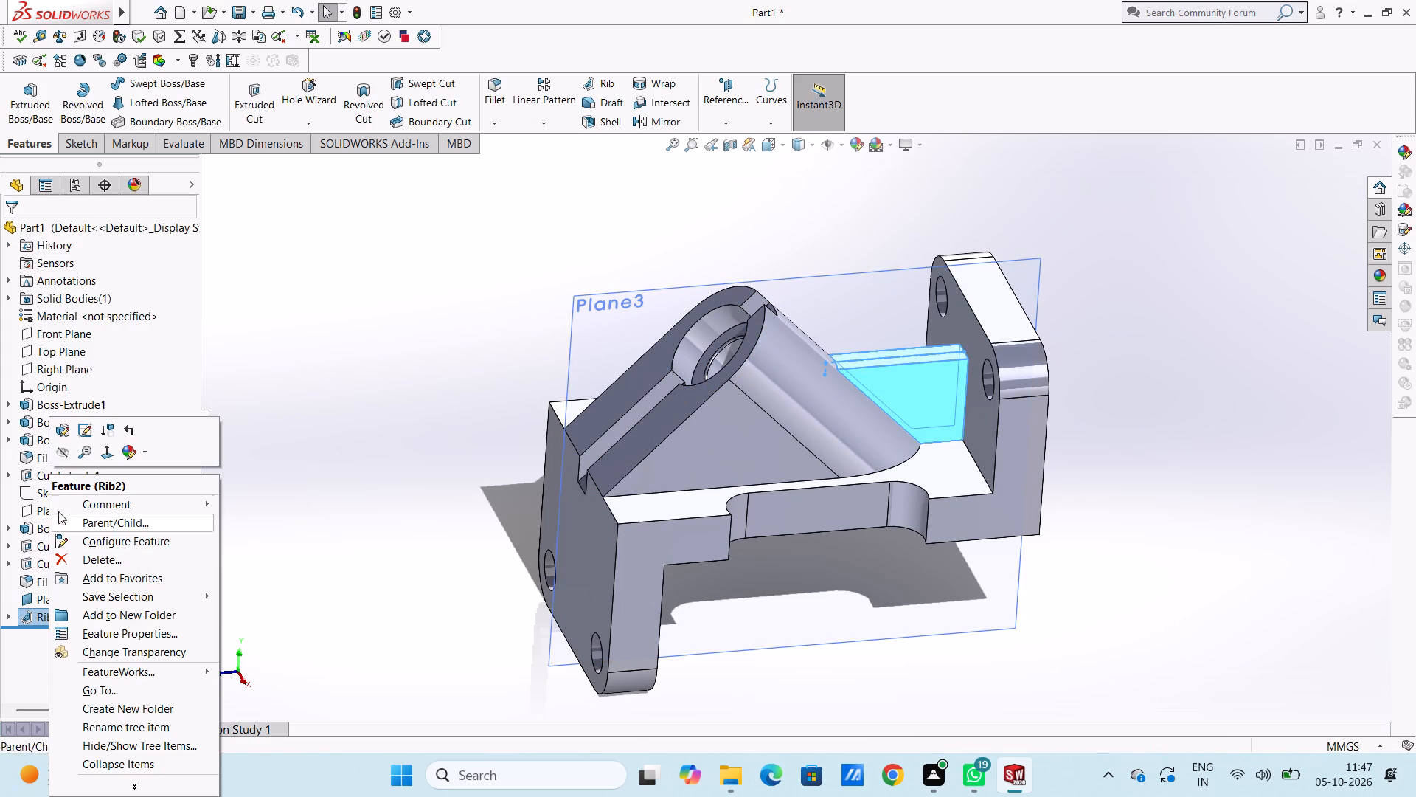
pyautogui.click(60, 425)
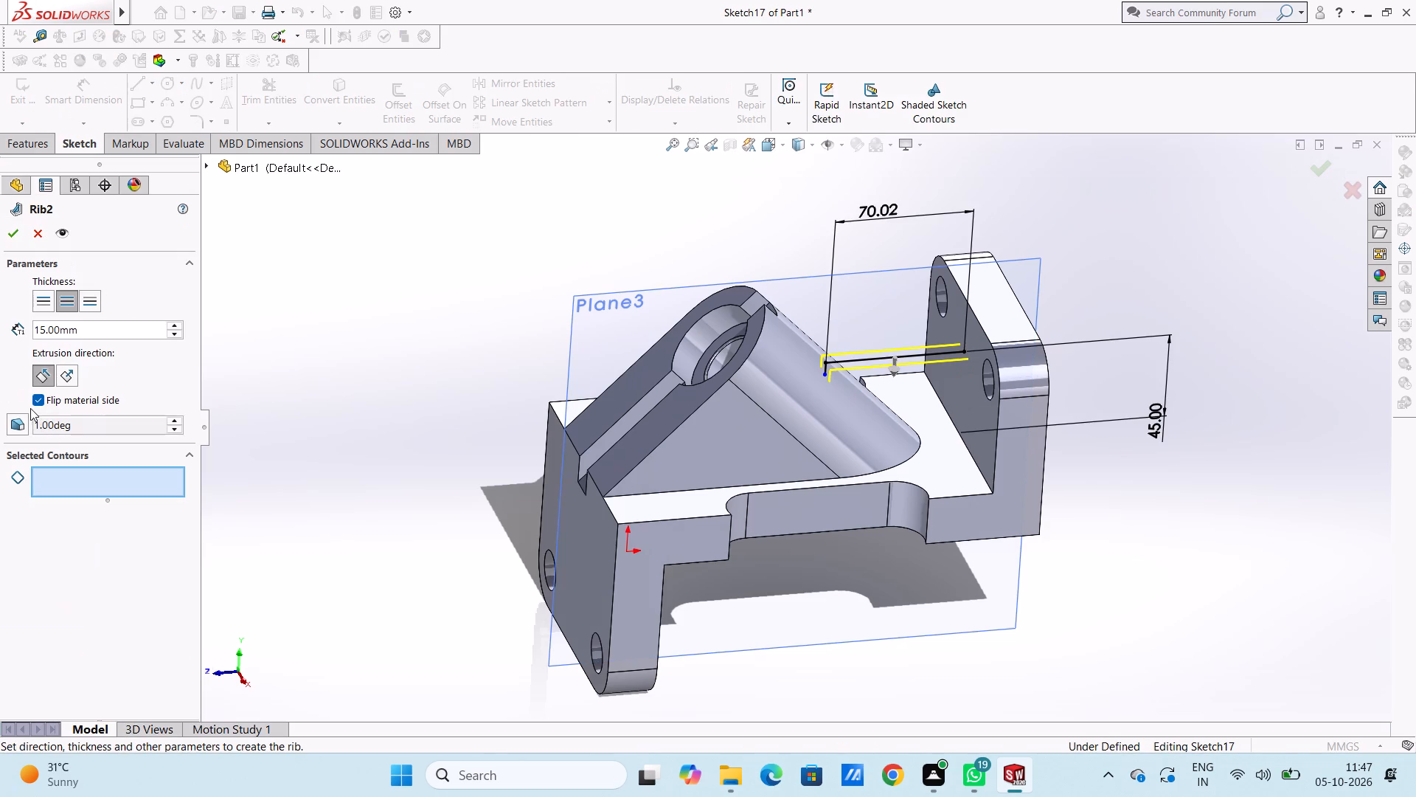
pyautogui.click(21, 422)
pyautogui.doubleClick(74, 466)
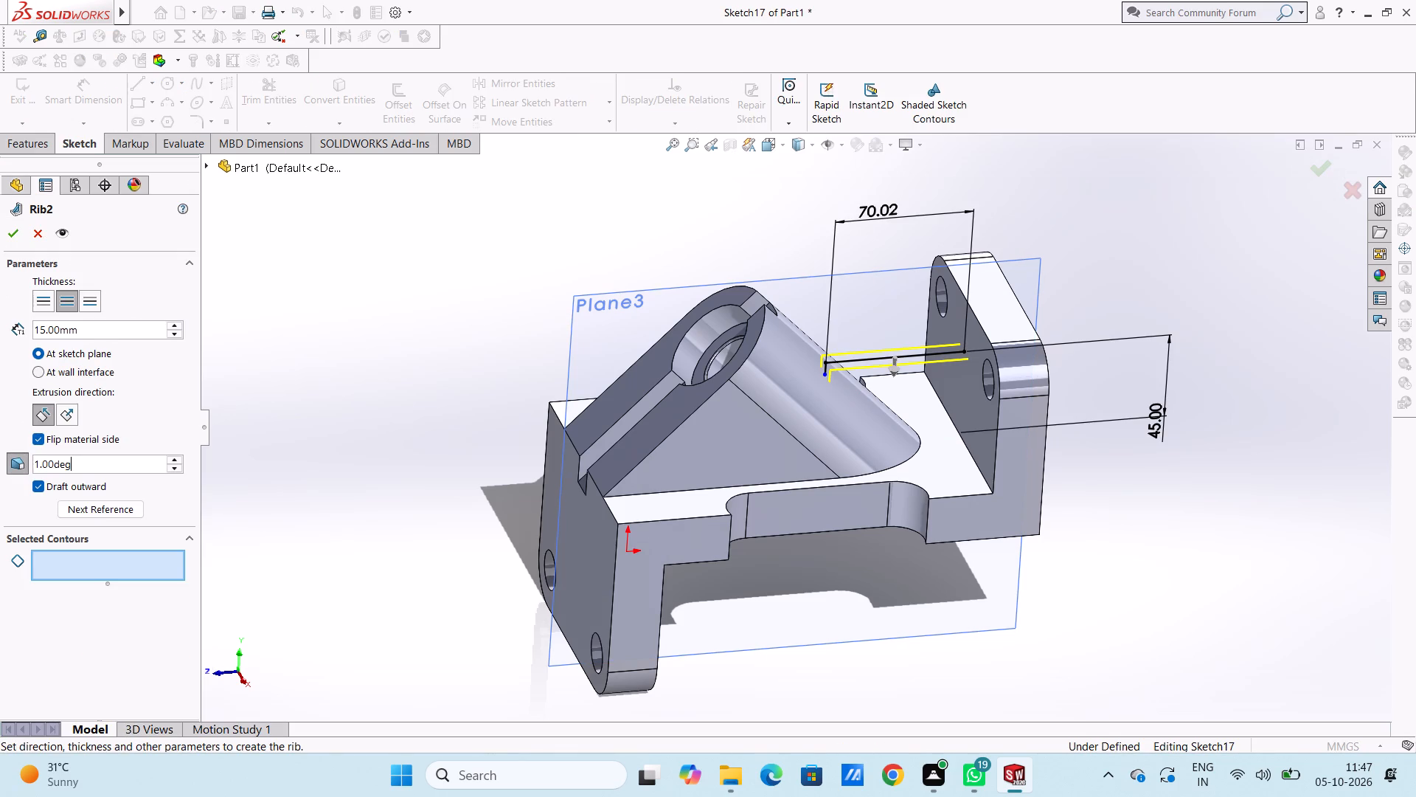
pyautogui.write('10')
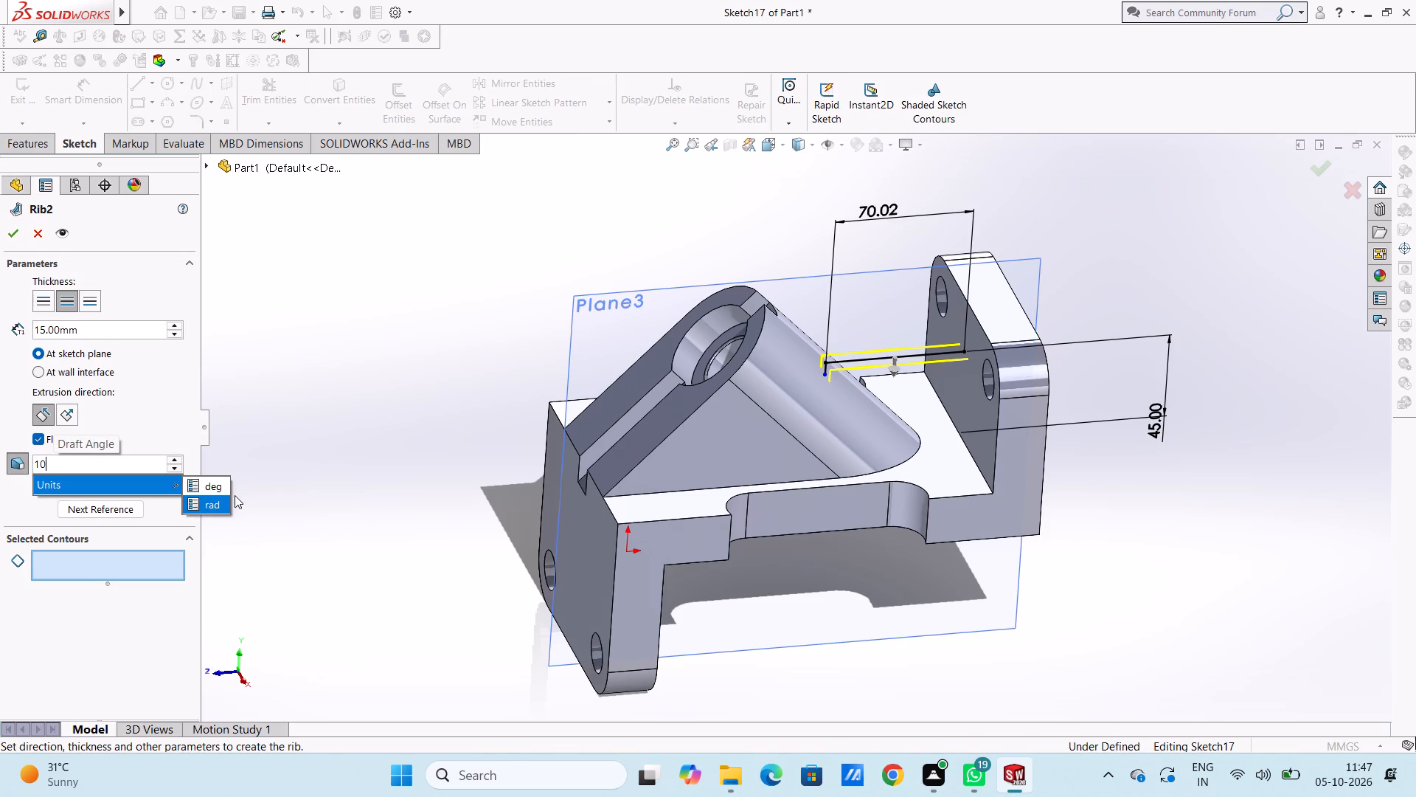
pyautogui.click(264, 461)
pyautogui.click(99, 483)
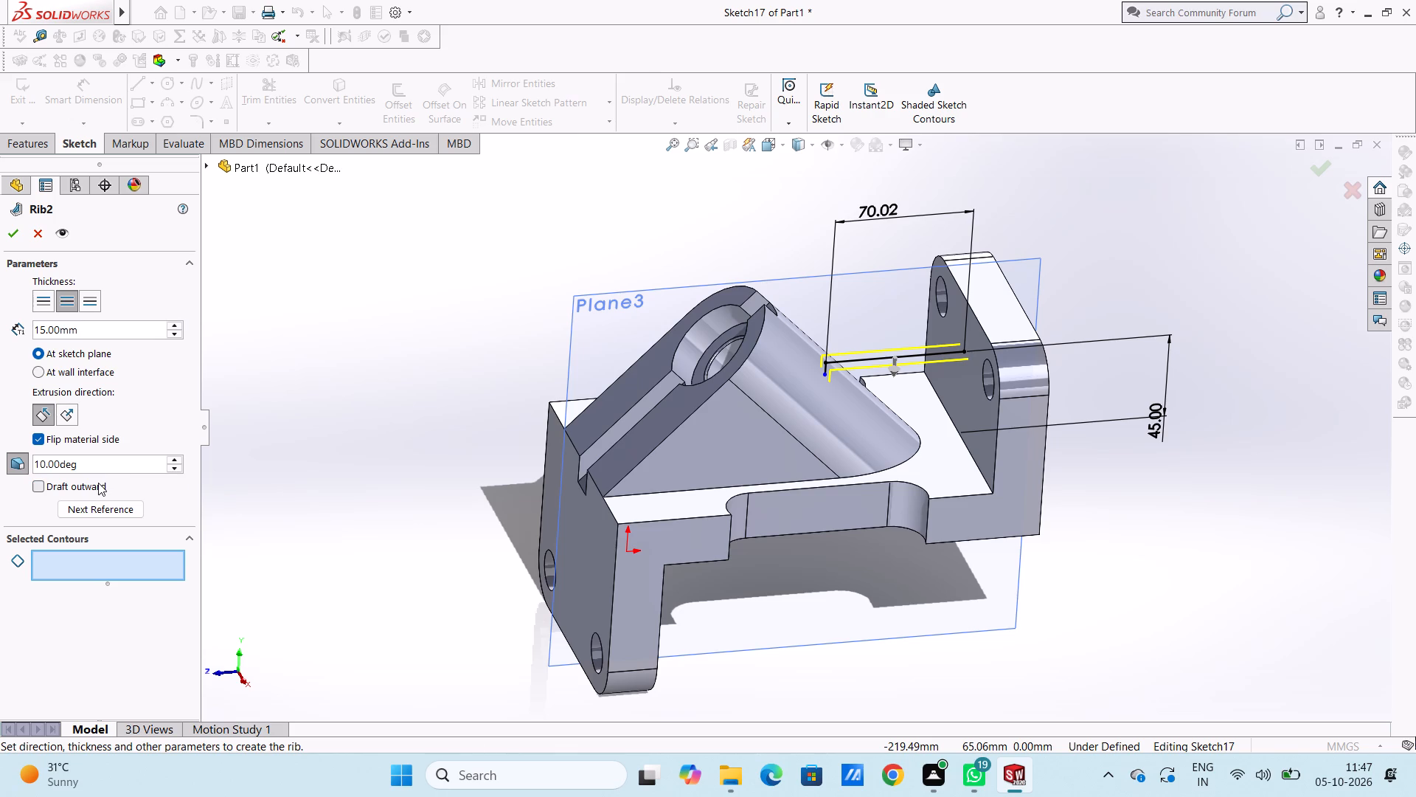
pyautogui.click(15, 237)
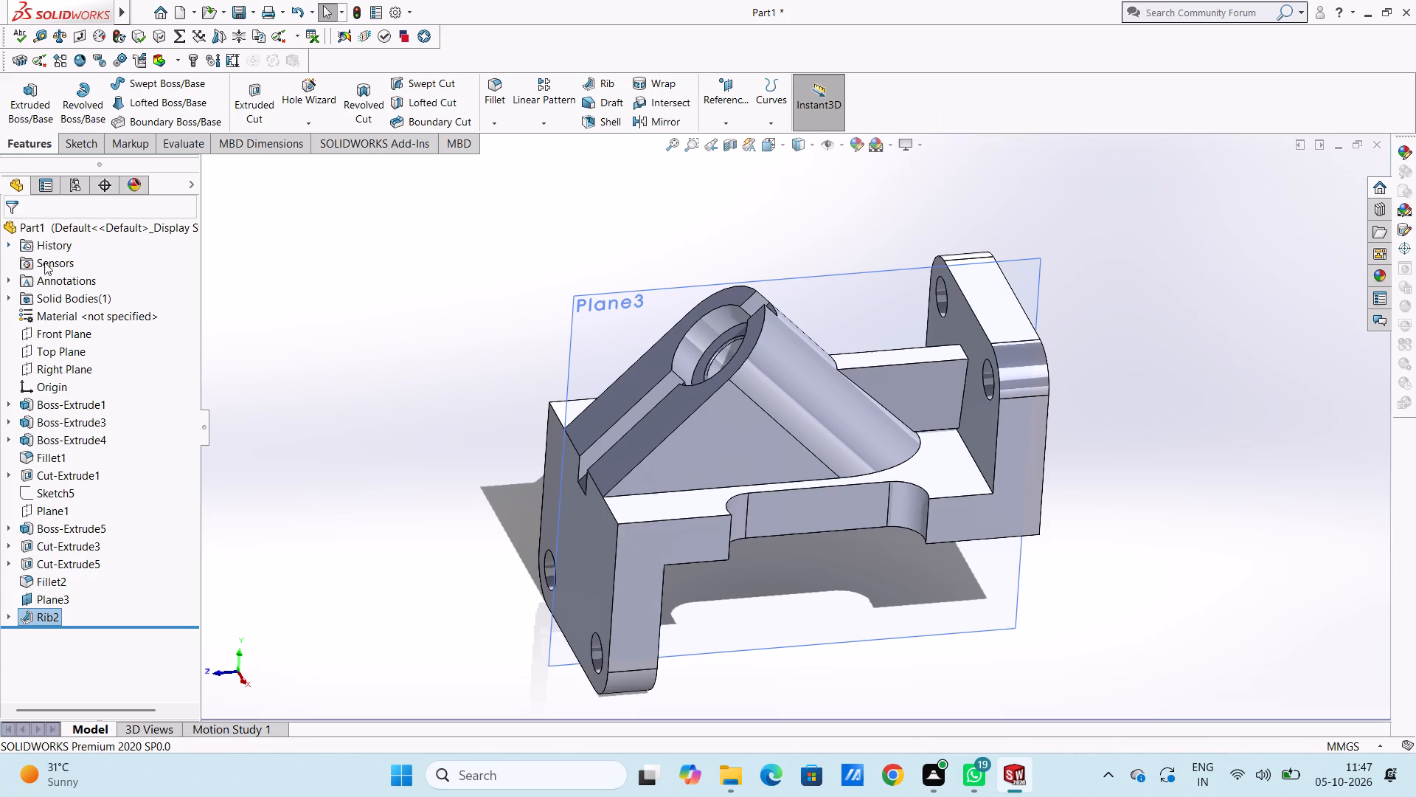
# Set the rib's draft angle to 50 degrees.
pyautogui.moveTo(262, 464); pyautogui.dragTo(274, 409, button='middle')
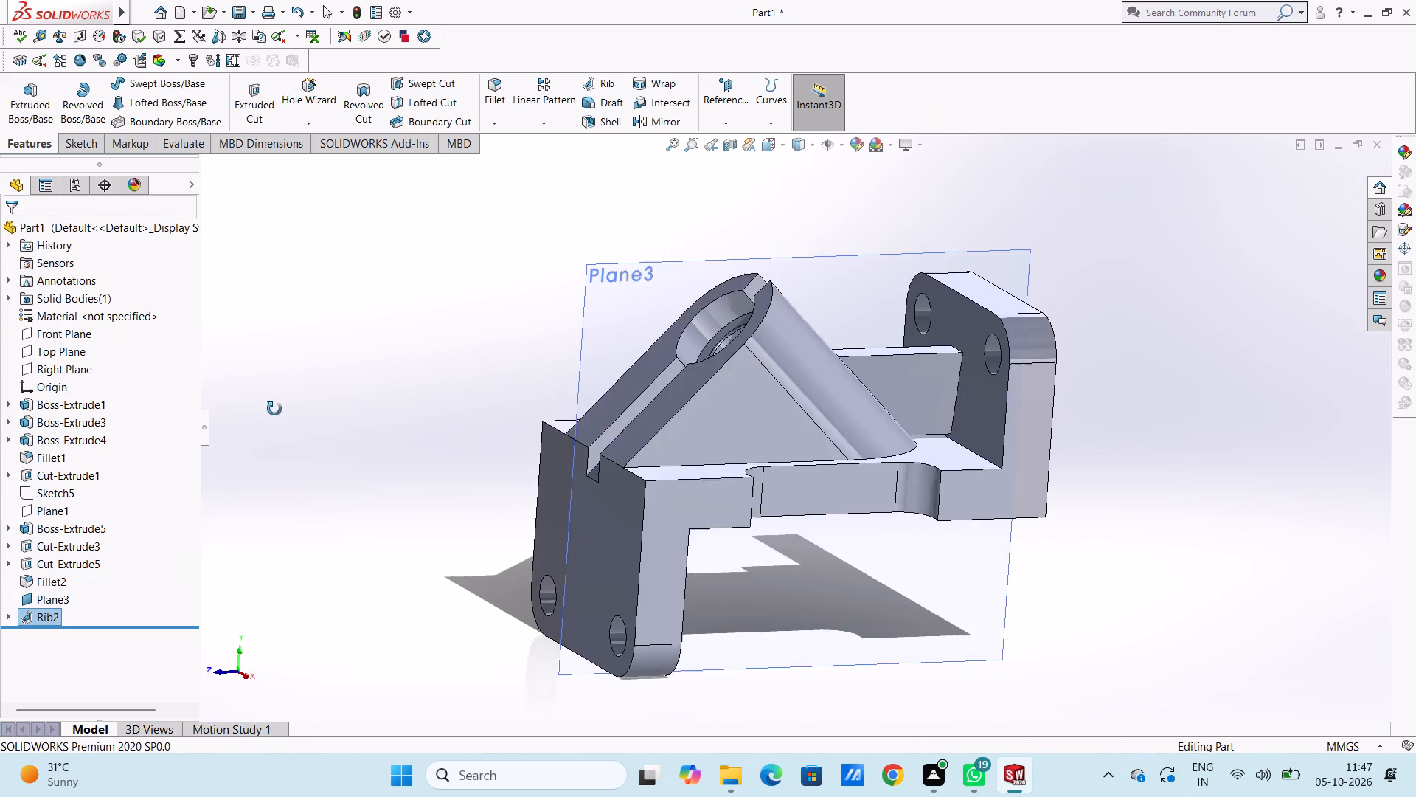
pyautogui.moveTo(274, 409); pyautogui.dragTo(274, 428, button='middle')
pyautogui.rightClick(49, 618)
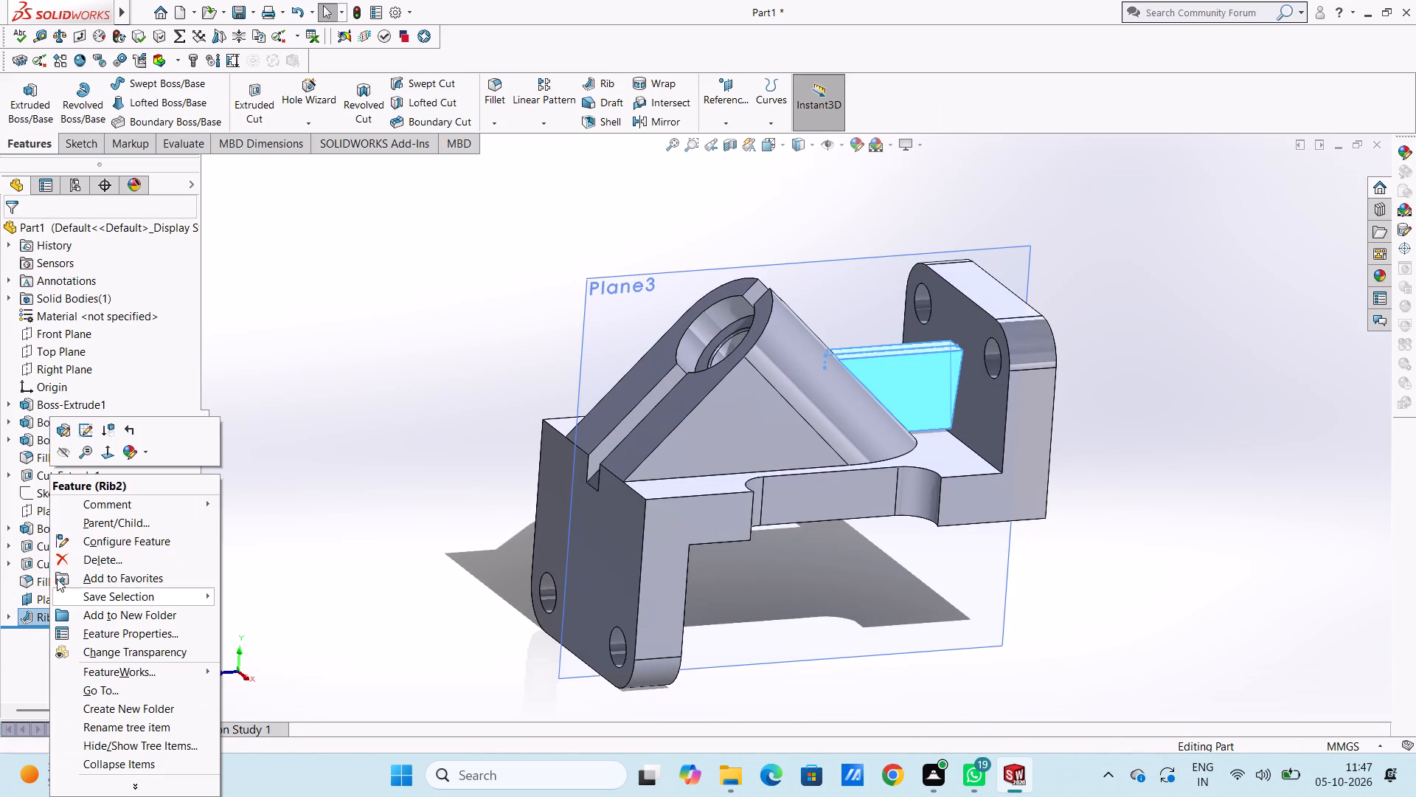
pyautogui.click(60, 429)
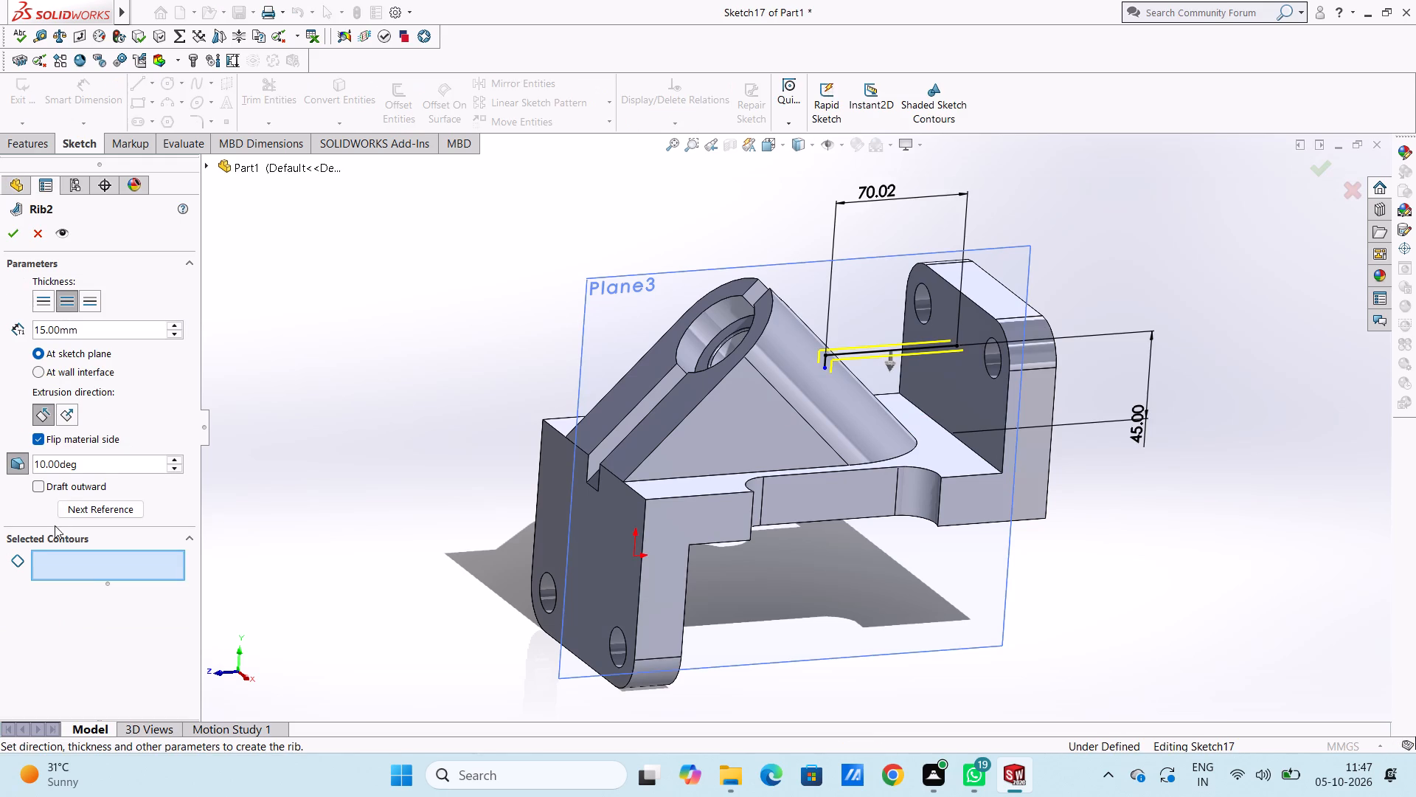
pyautogui.doubleClick(86, 466)
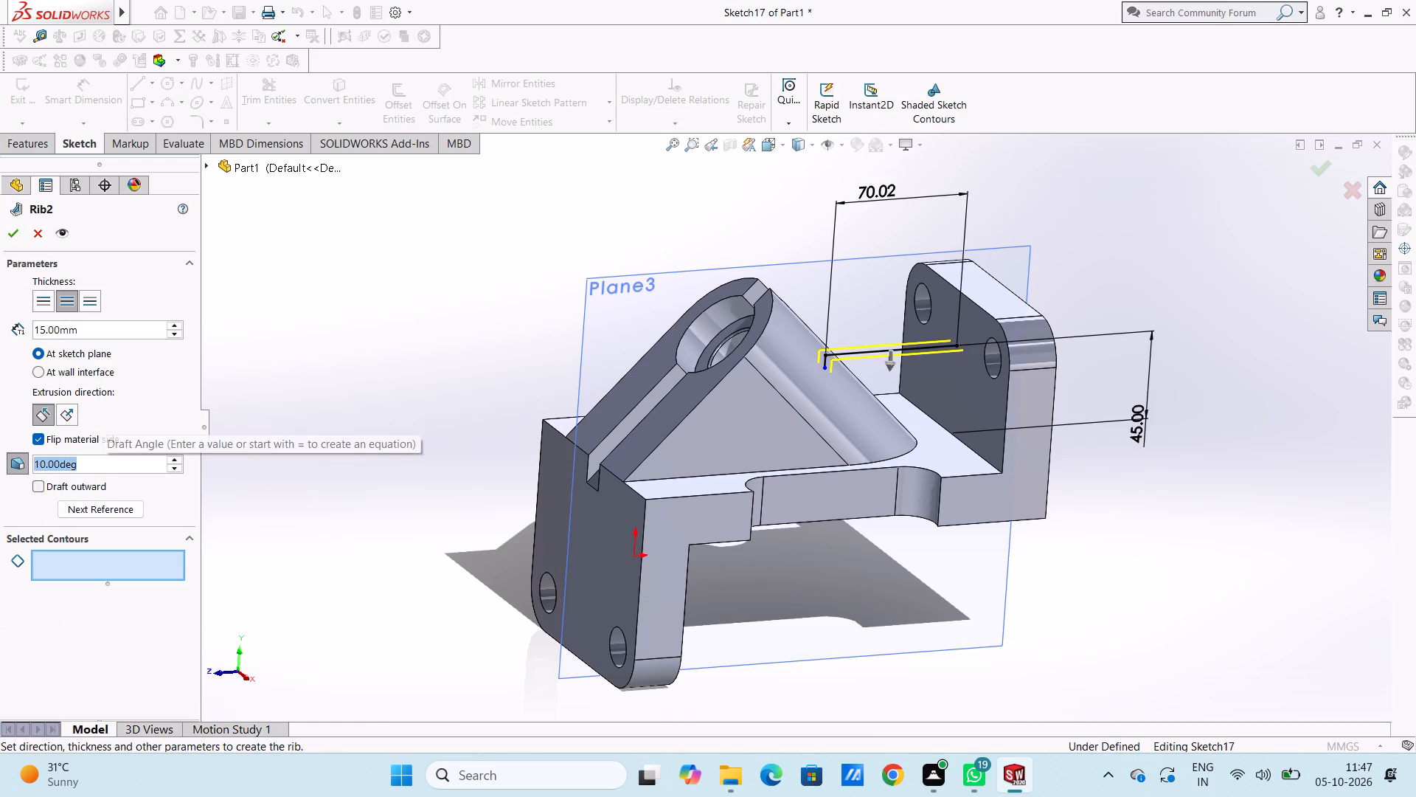
pyautogui.write('50')
pyautogui.press('Return')
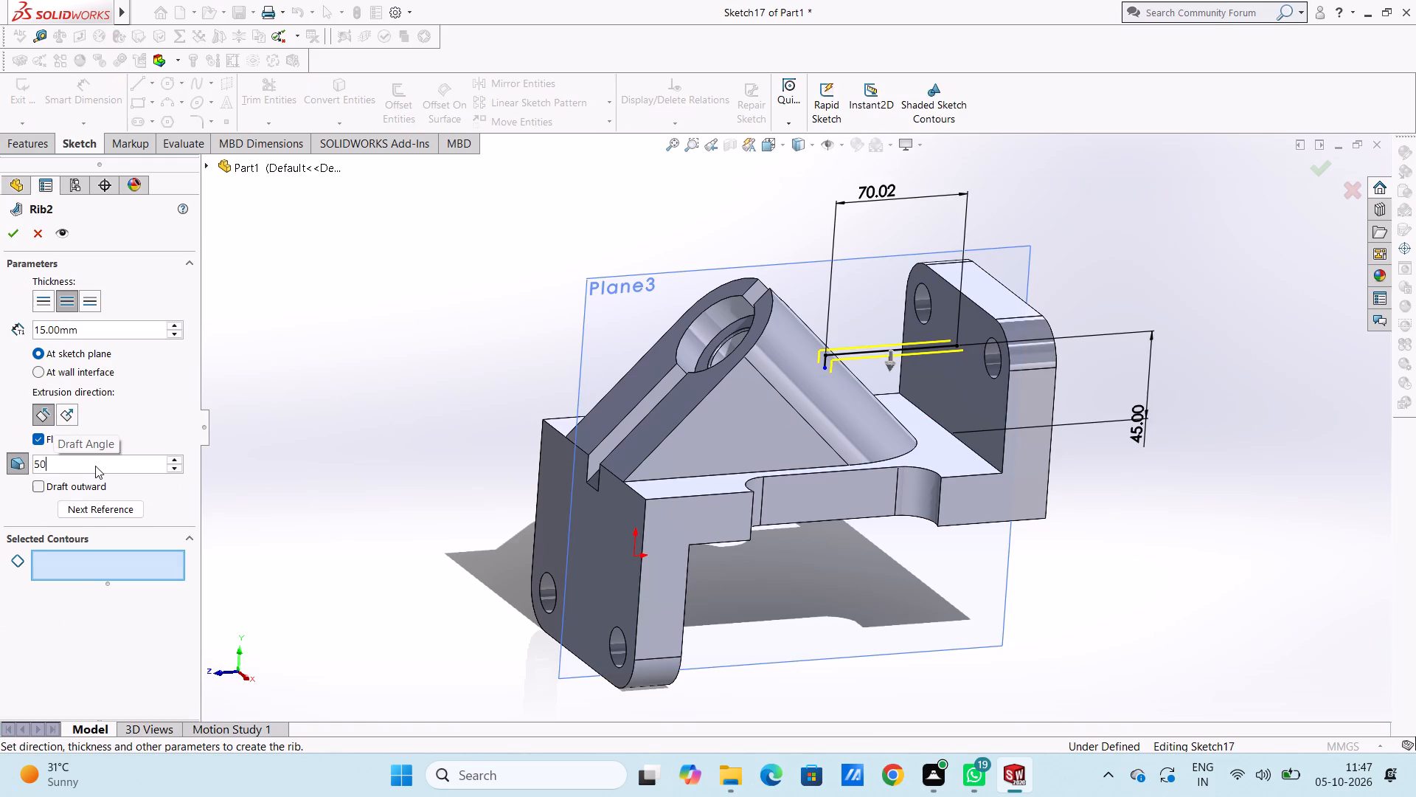
pyautogui.click(12, 232)
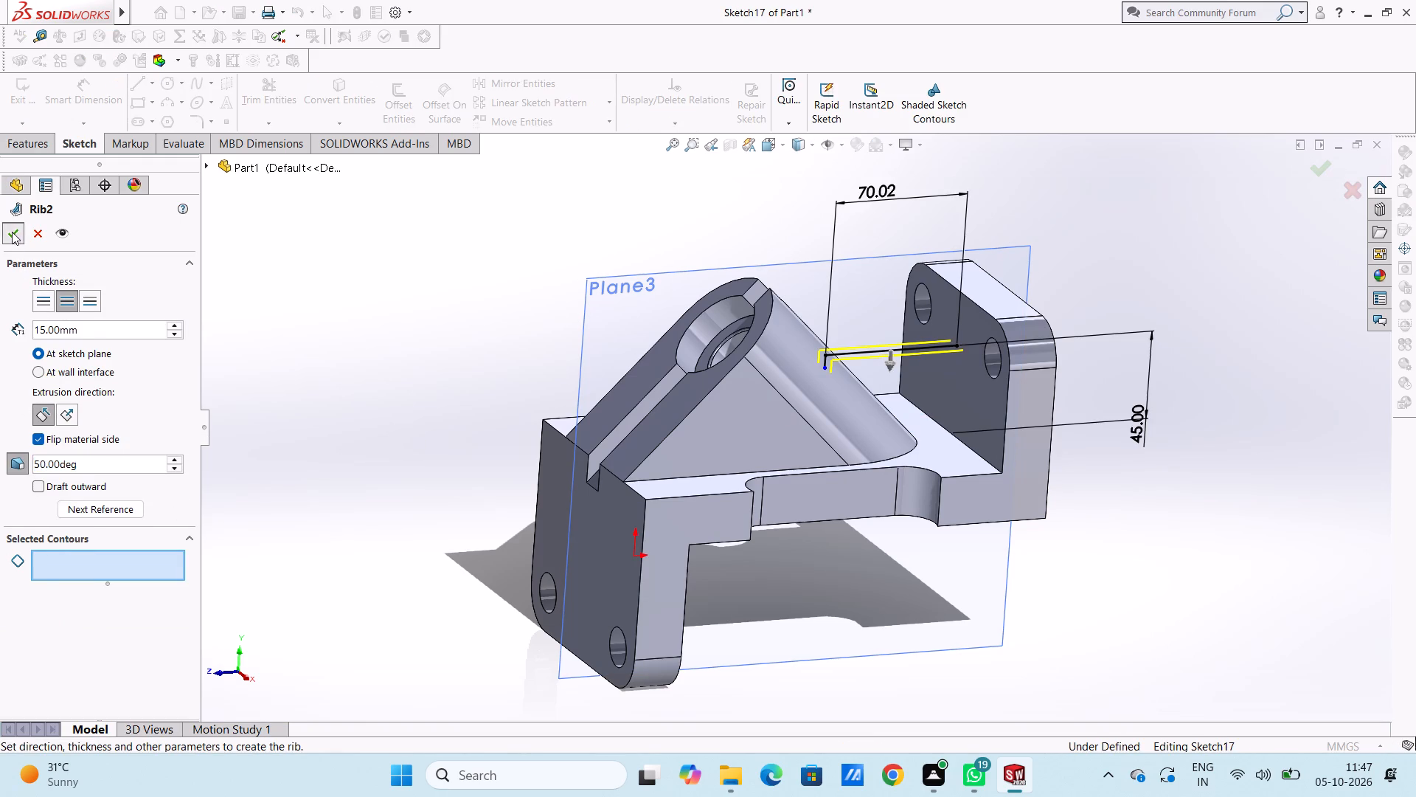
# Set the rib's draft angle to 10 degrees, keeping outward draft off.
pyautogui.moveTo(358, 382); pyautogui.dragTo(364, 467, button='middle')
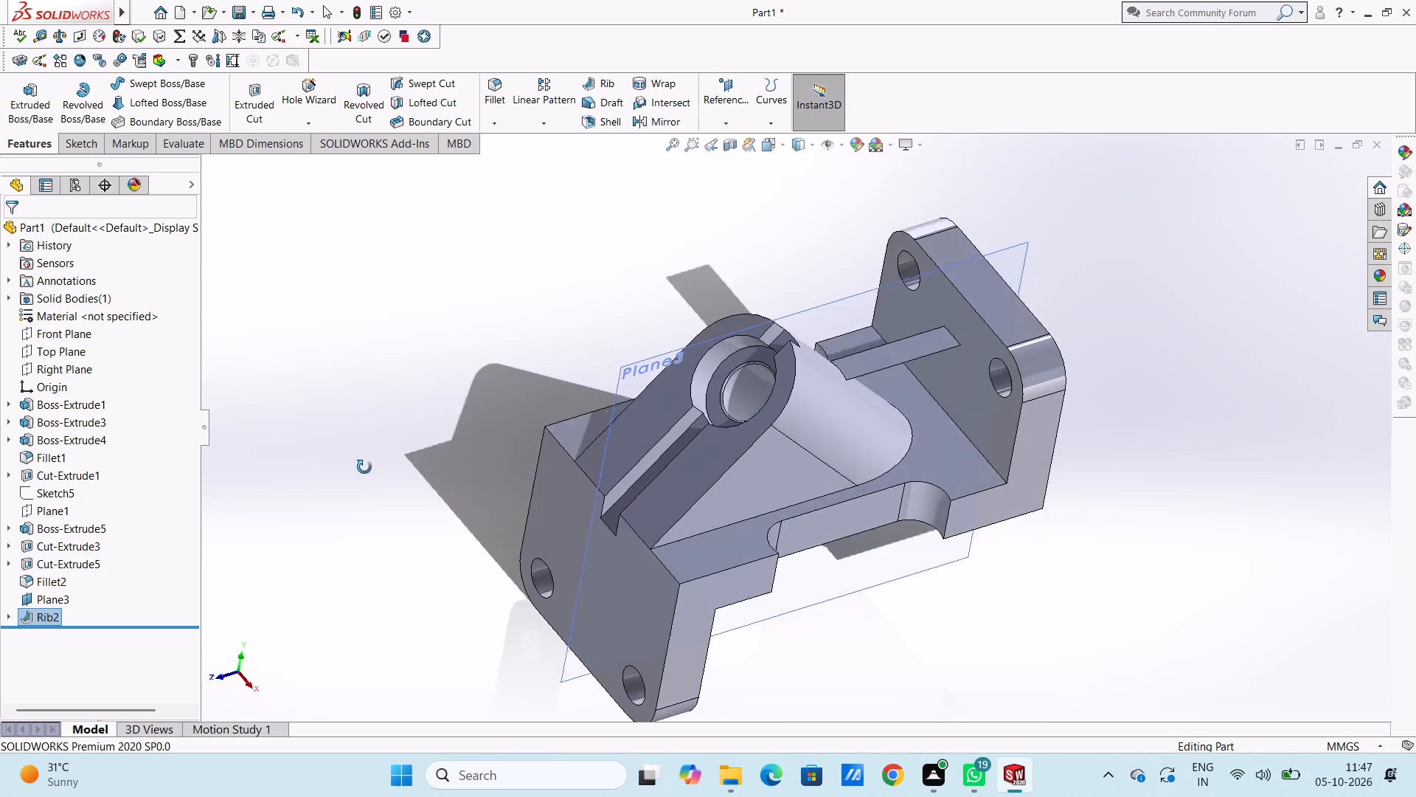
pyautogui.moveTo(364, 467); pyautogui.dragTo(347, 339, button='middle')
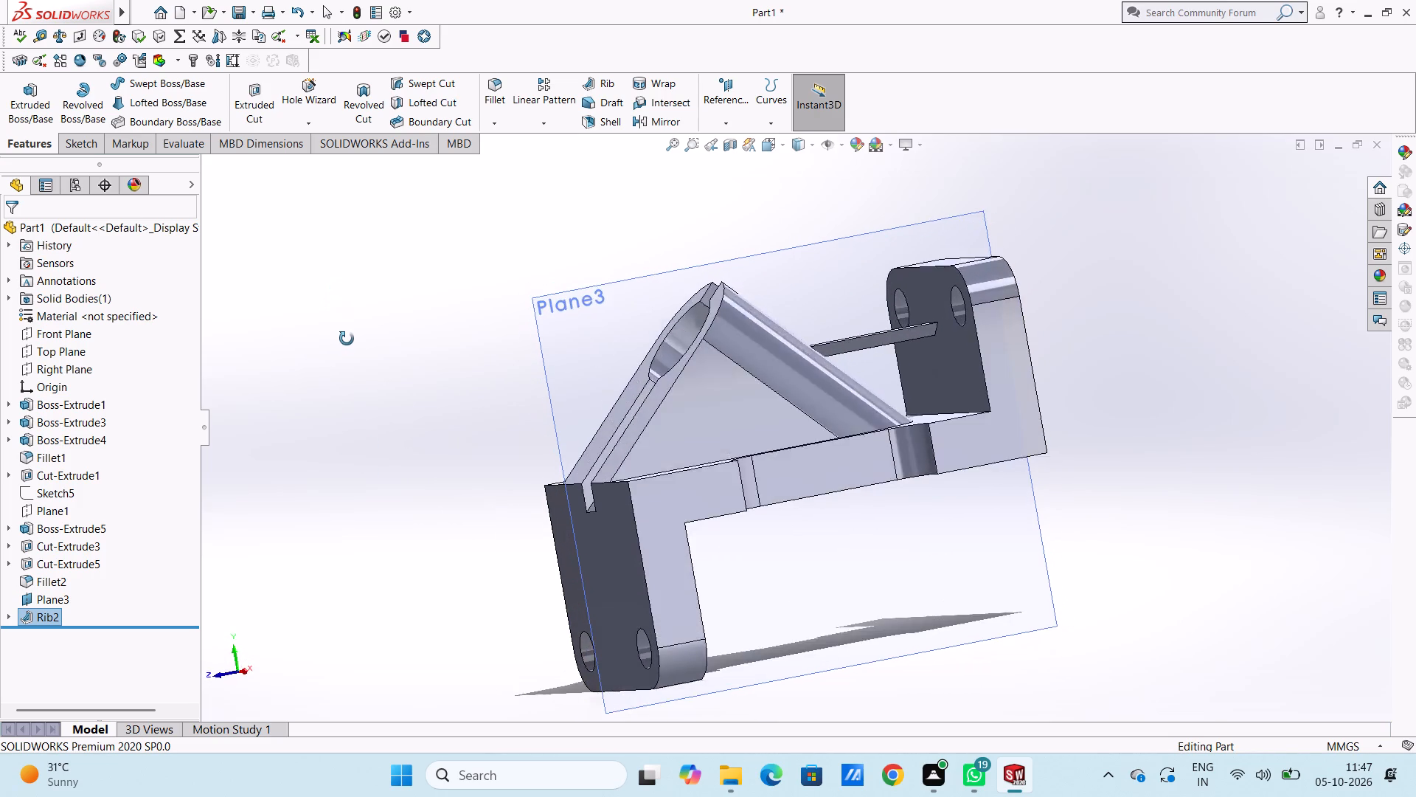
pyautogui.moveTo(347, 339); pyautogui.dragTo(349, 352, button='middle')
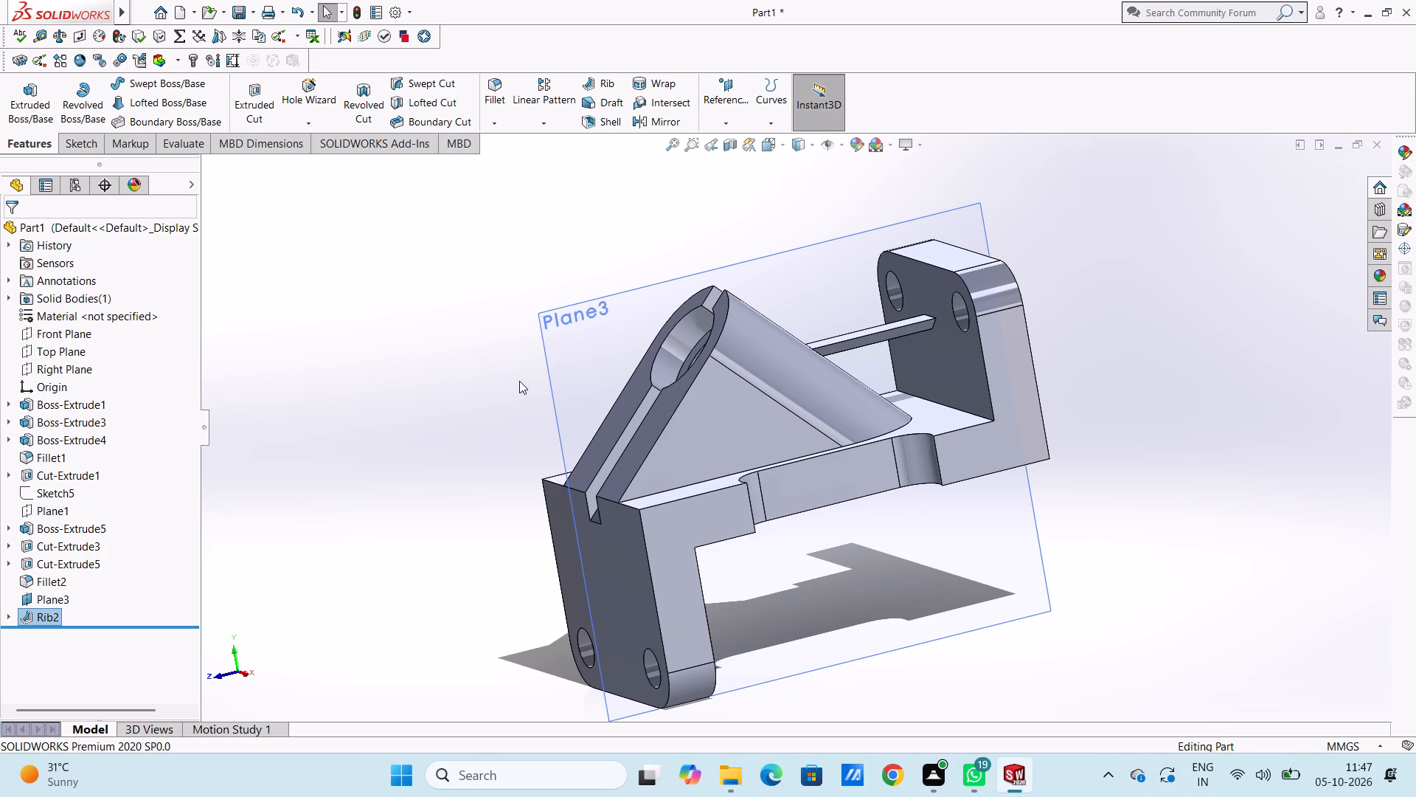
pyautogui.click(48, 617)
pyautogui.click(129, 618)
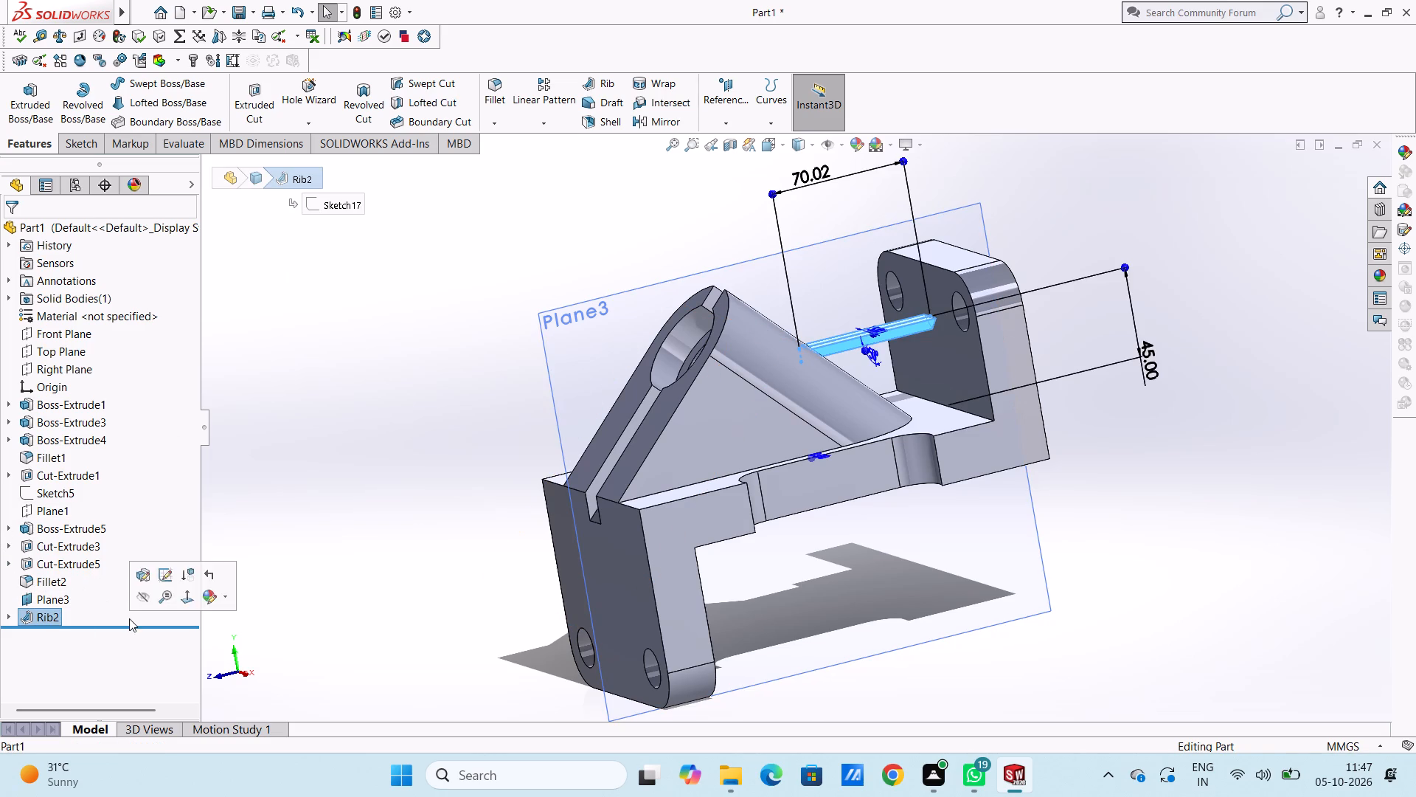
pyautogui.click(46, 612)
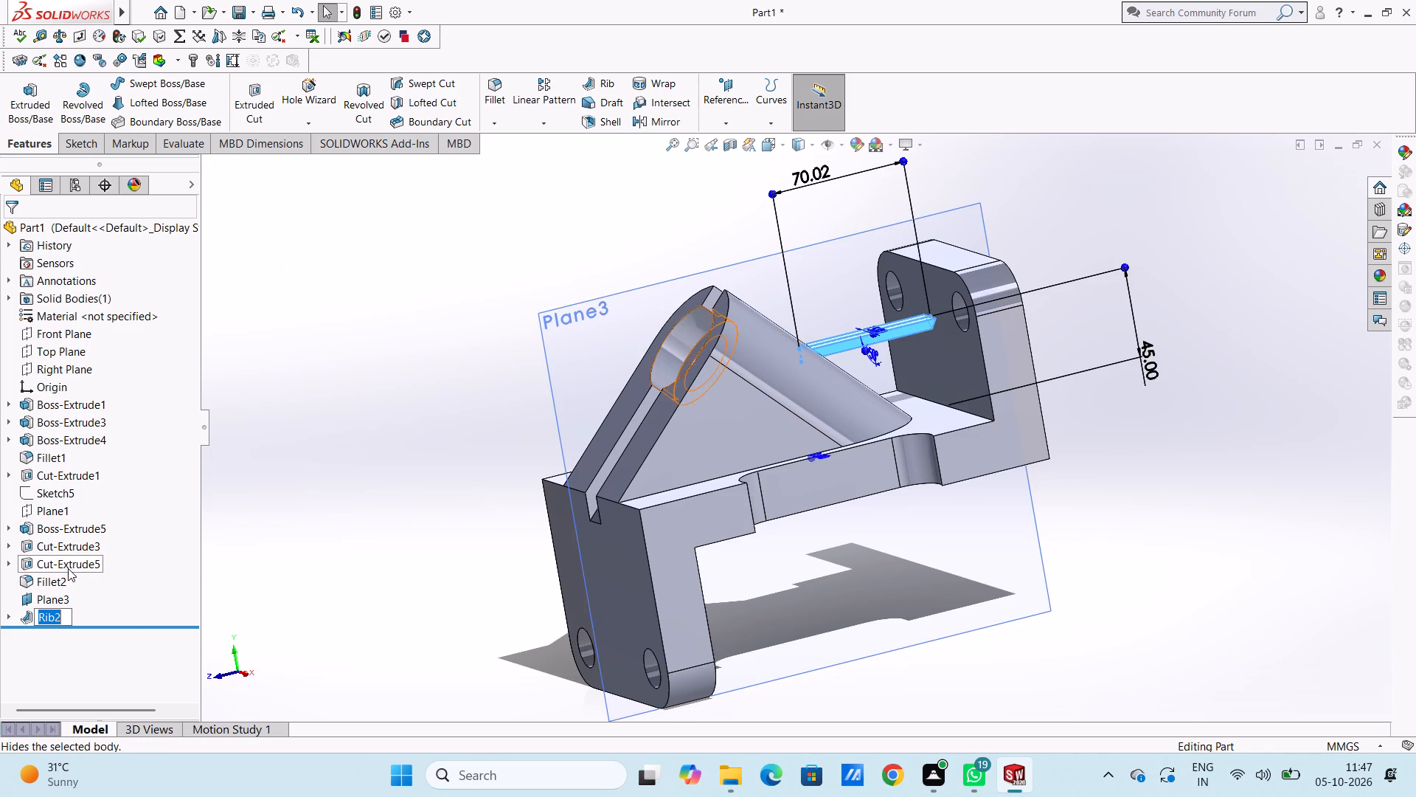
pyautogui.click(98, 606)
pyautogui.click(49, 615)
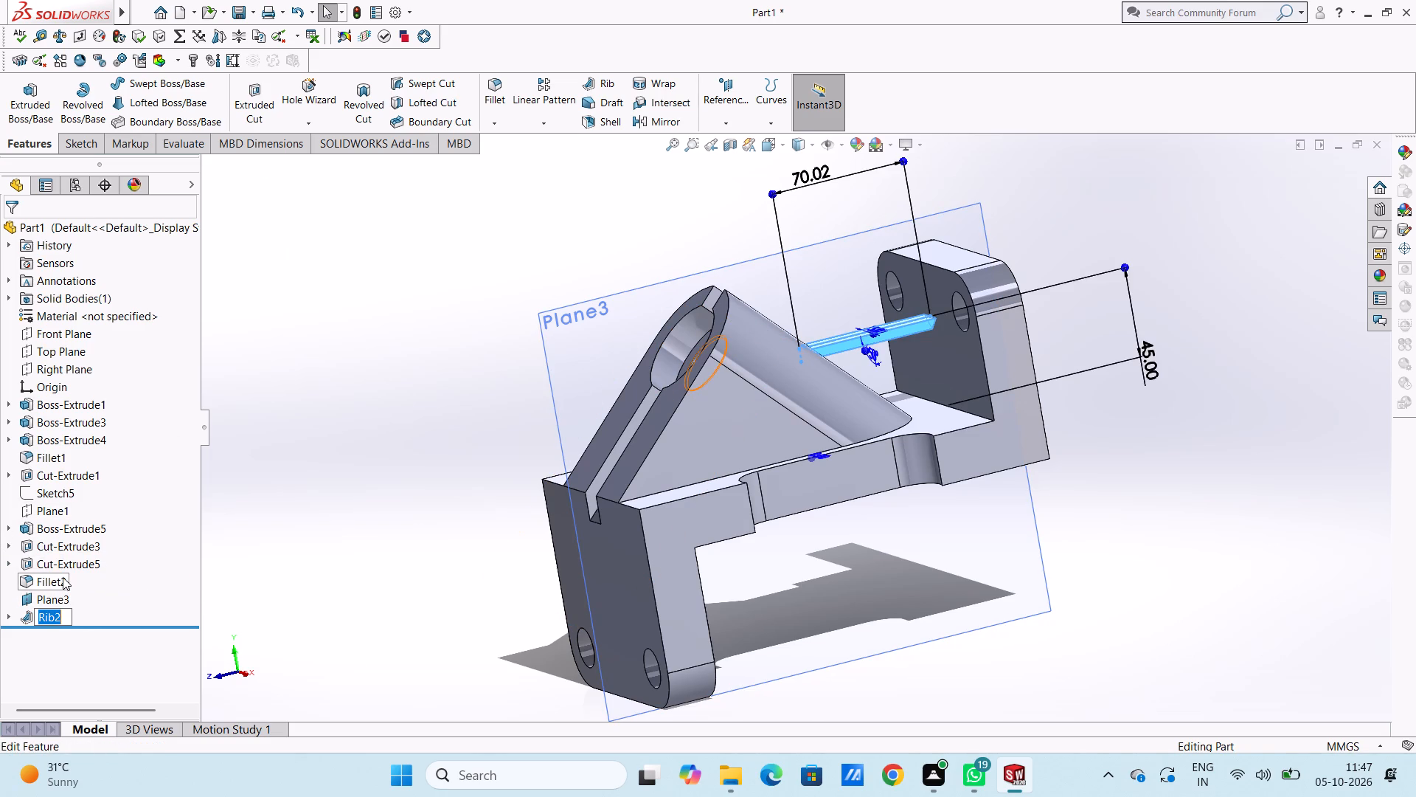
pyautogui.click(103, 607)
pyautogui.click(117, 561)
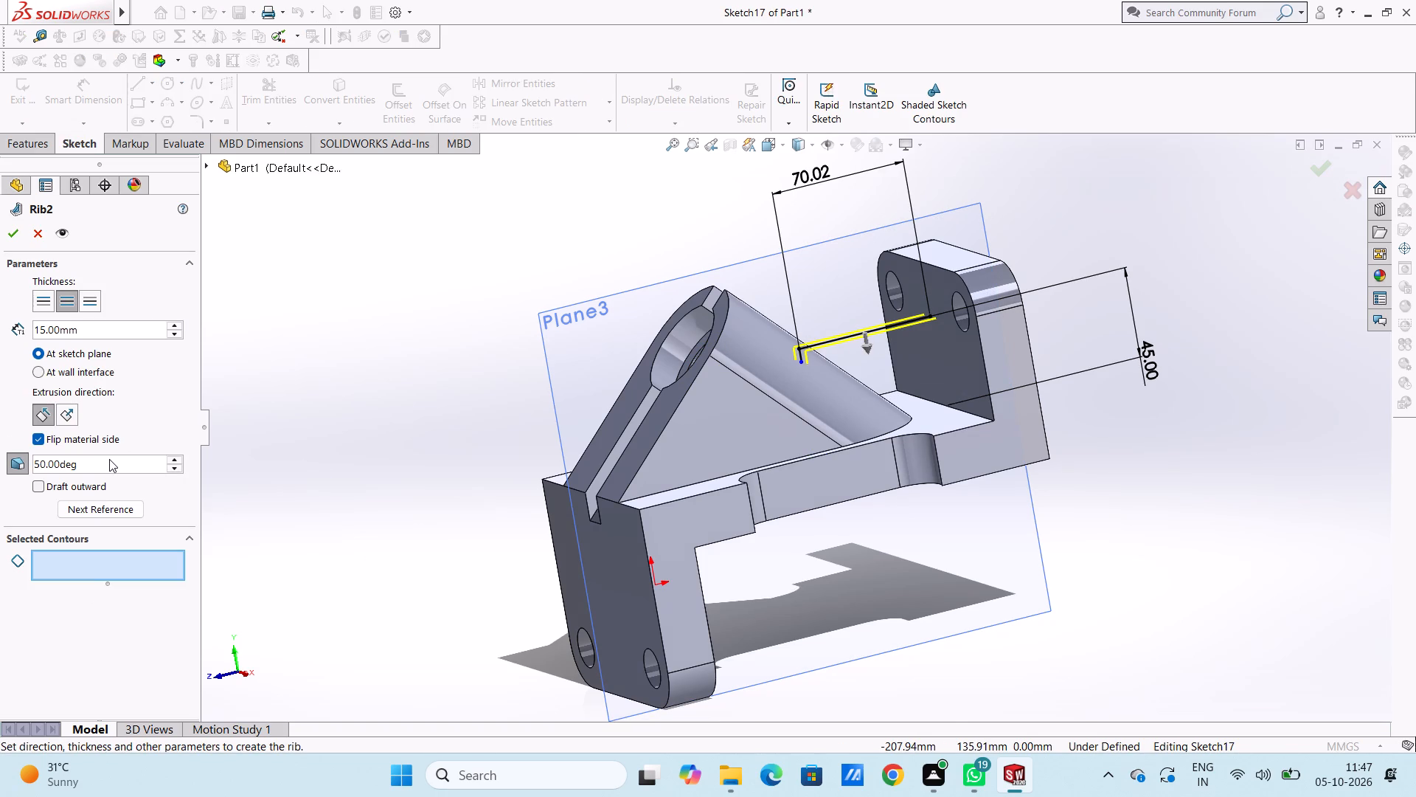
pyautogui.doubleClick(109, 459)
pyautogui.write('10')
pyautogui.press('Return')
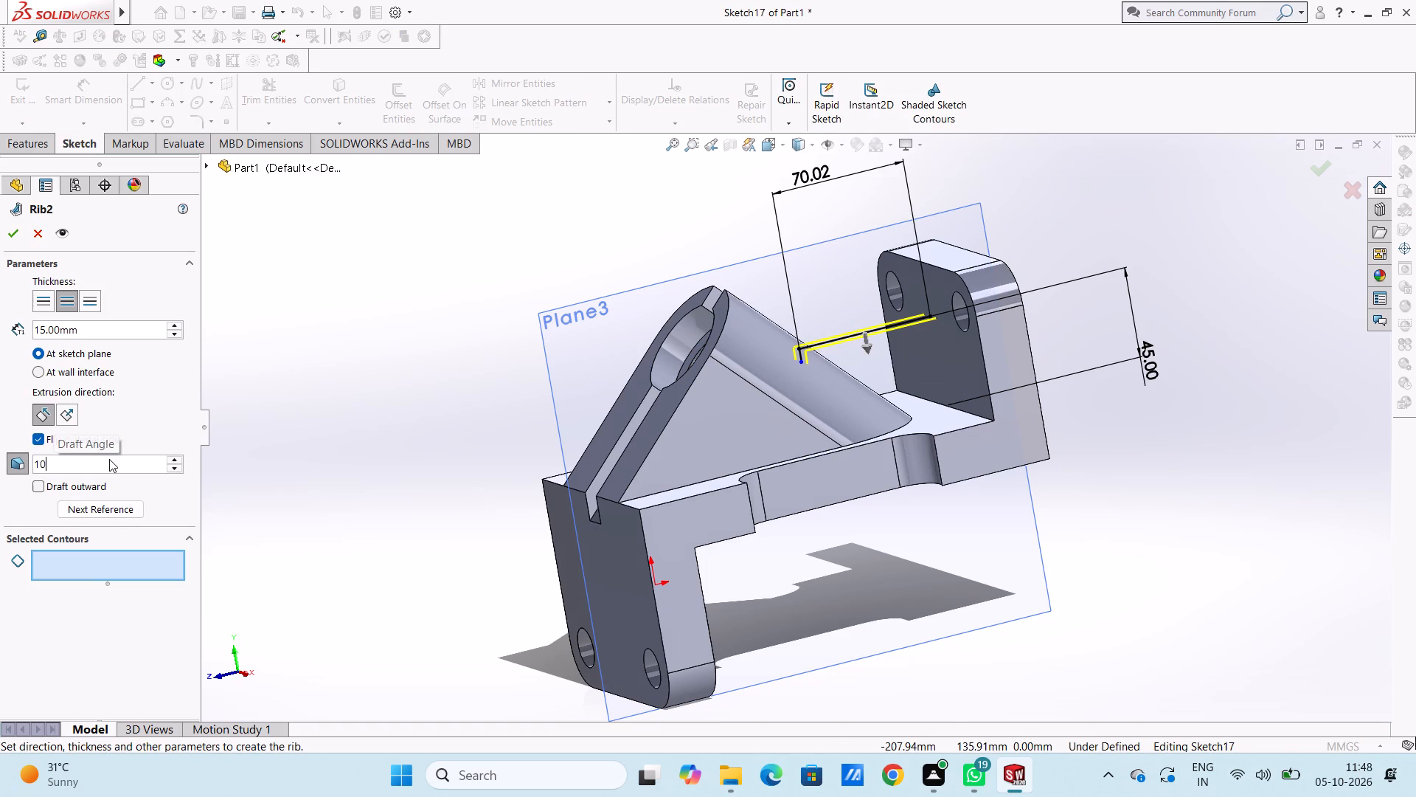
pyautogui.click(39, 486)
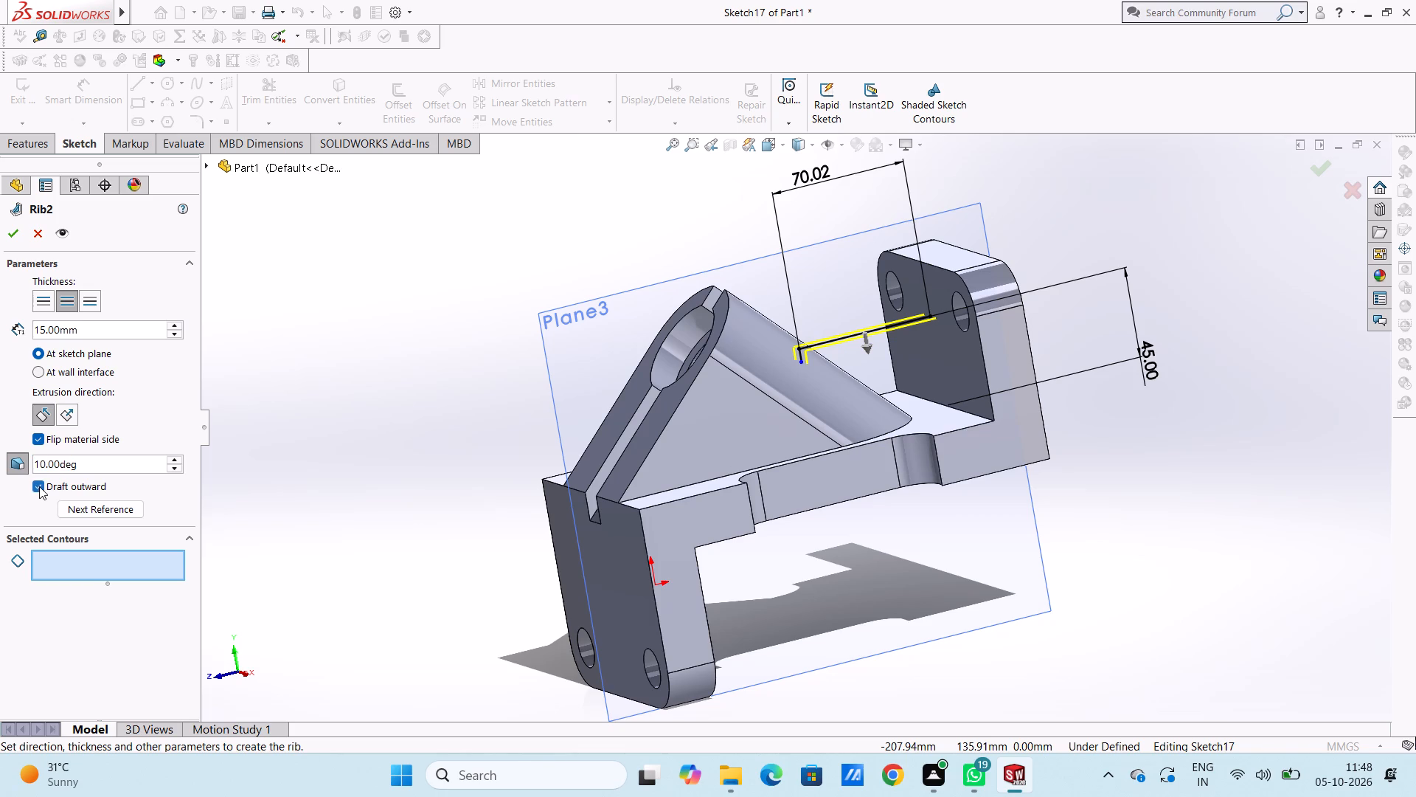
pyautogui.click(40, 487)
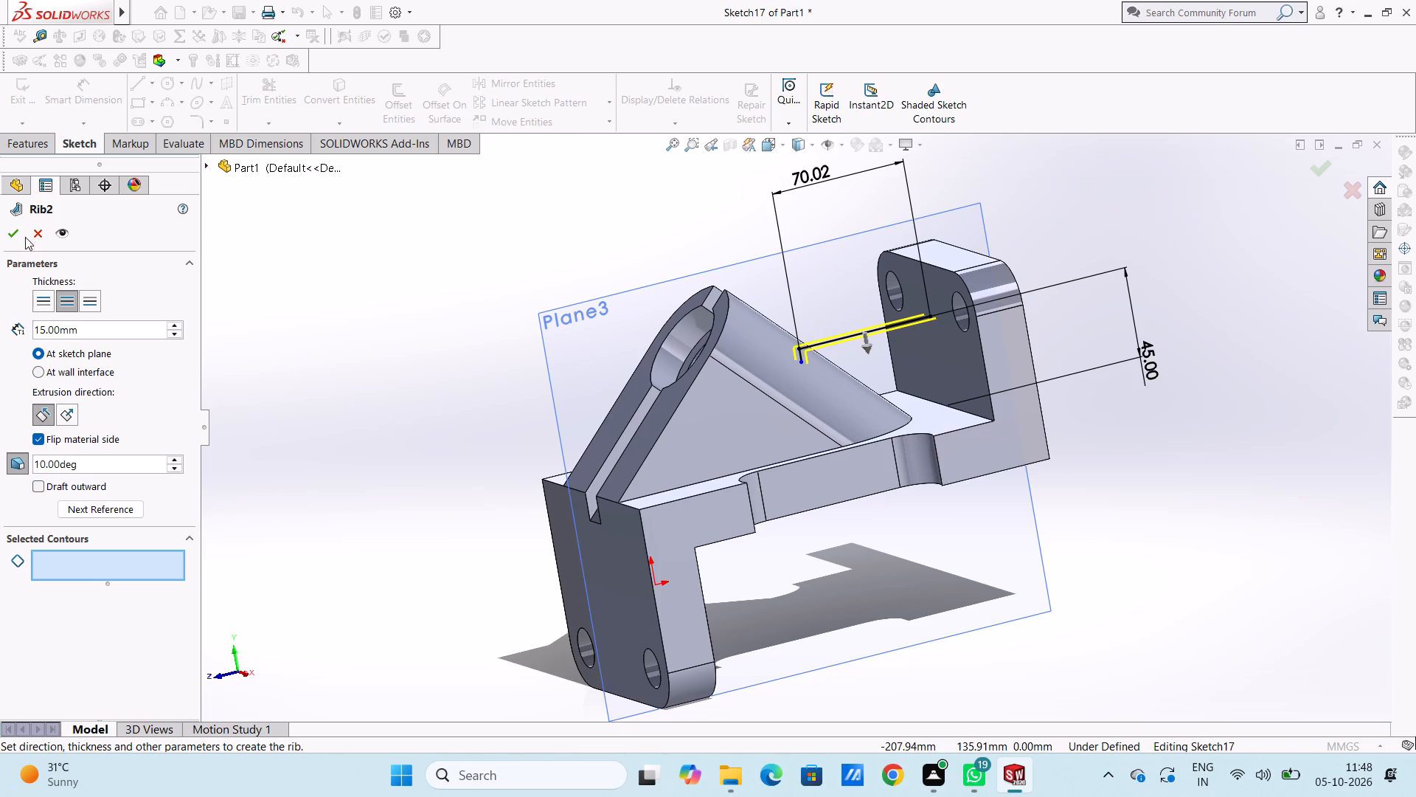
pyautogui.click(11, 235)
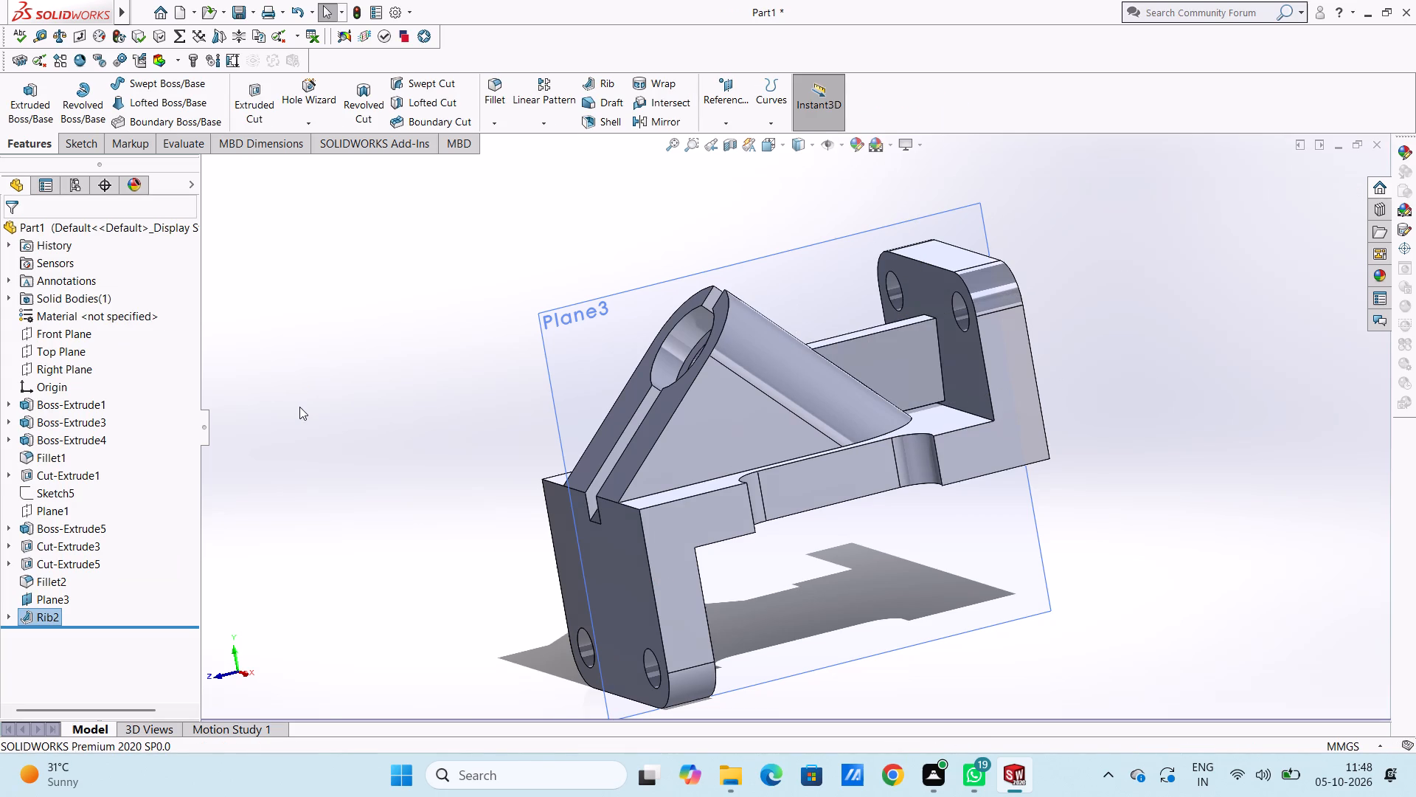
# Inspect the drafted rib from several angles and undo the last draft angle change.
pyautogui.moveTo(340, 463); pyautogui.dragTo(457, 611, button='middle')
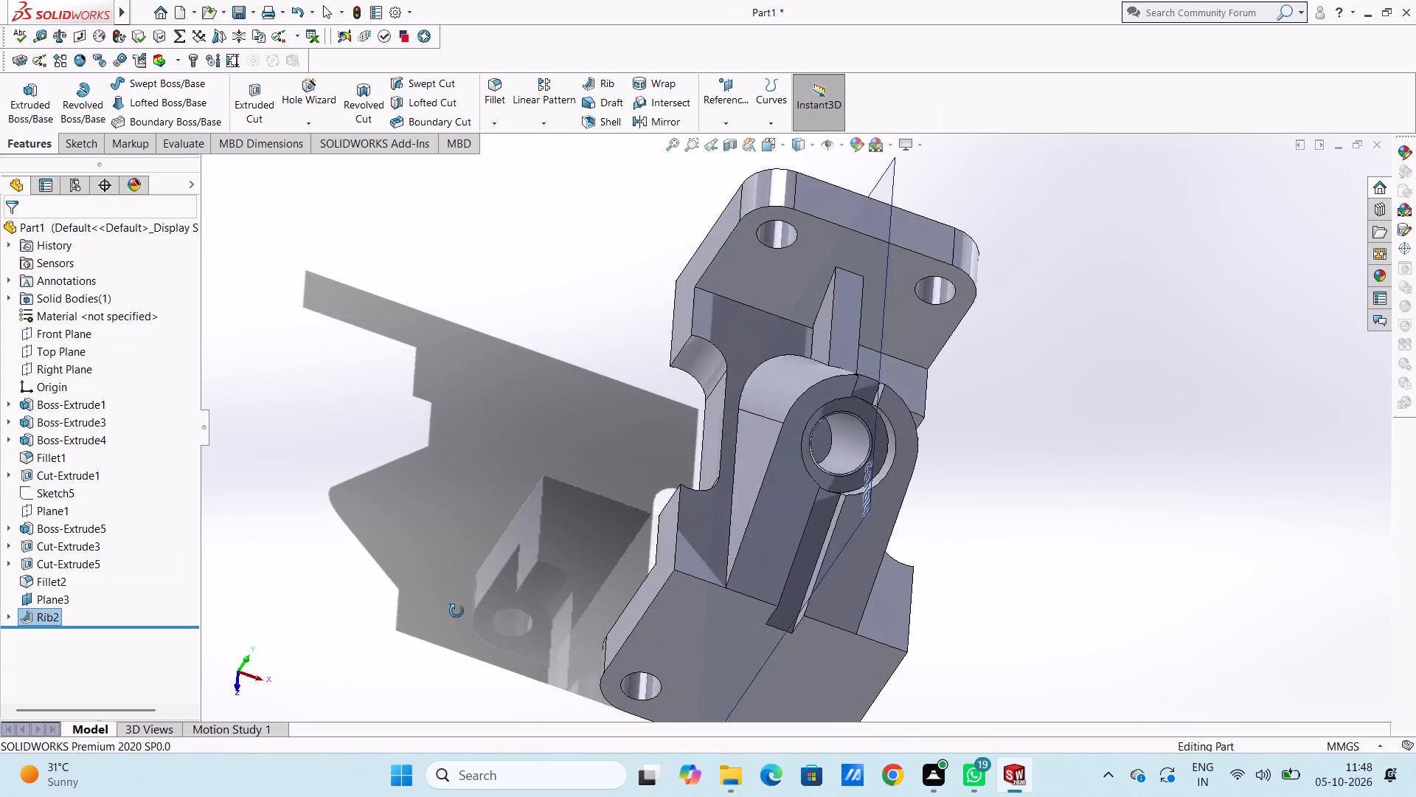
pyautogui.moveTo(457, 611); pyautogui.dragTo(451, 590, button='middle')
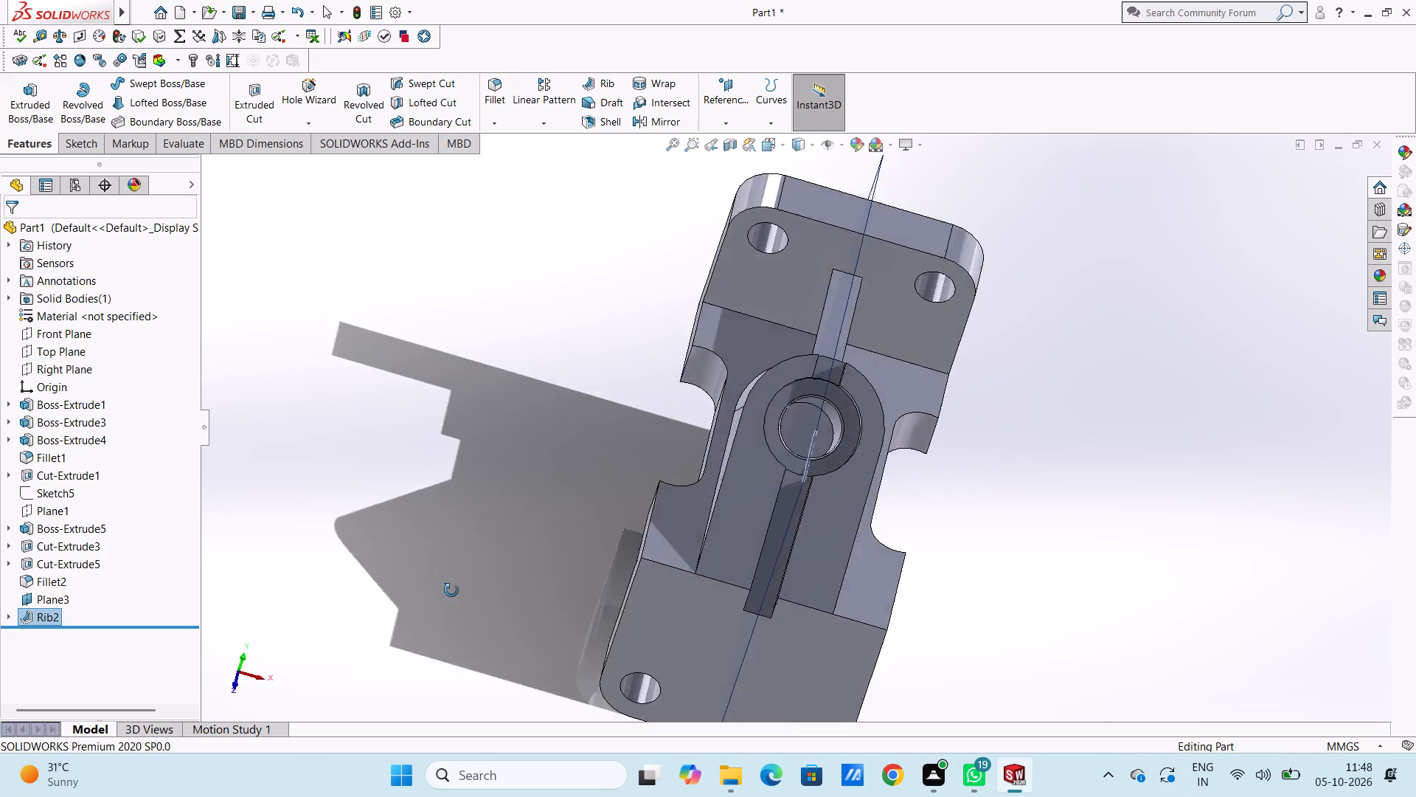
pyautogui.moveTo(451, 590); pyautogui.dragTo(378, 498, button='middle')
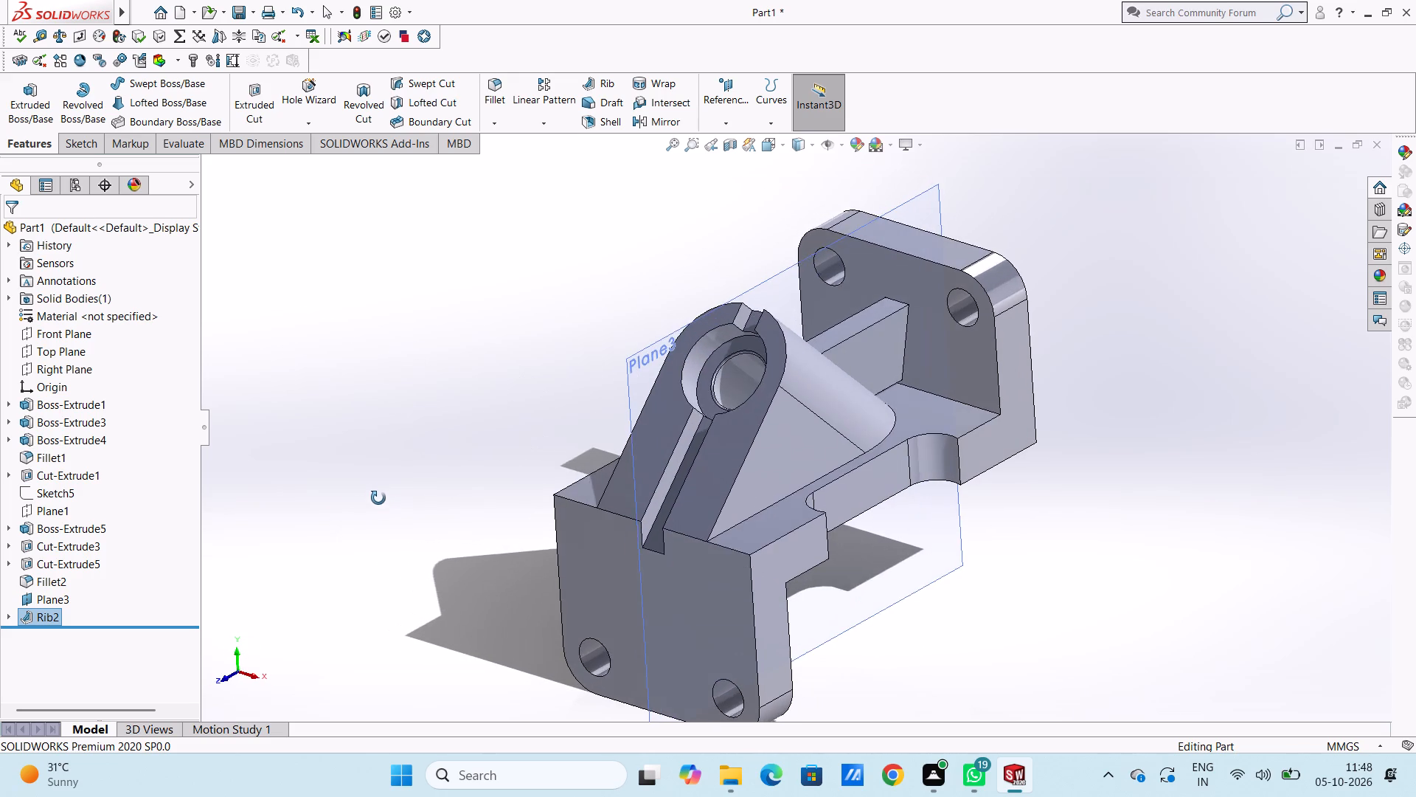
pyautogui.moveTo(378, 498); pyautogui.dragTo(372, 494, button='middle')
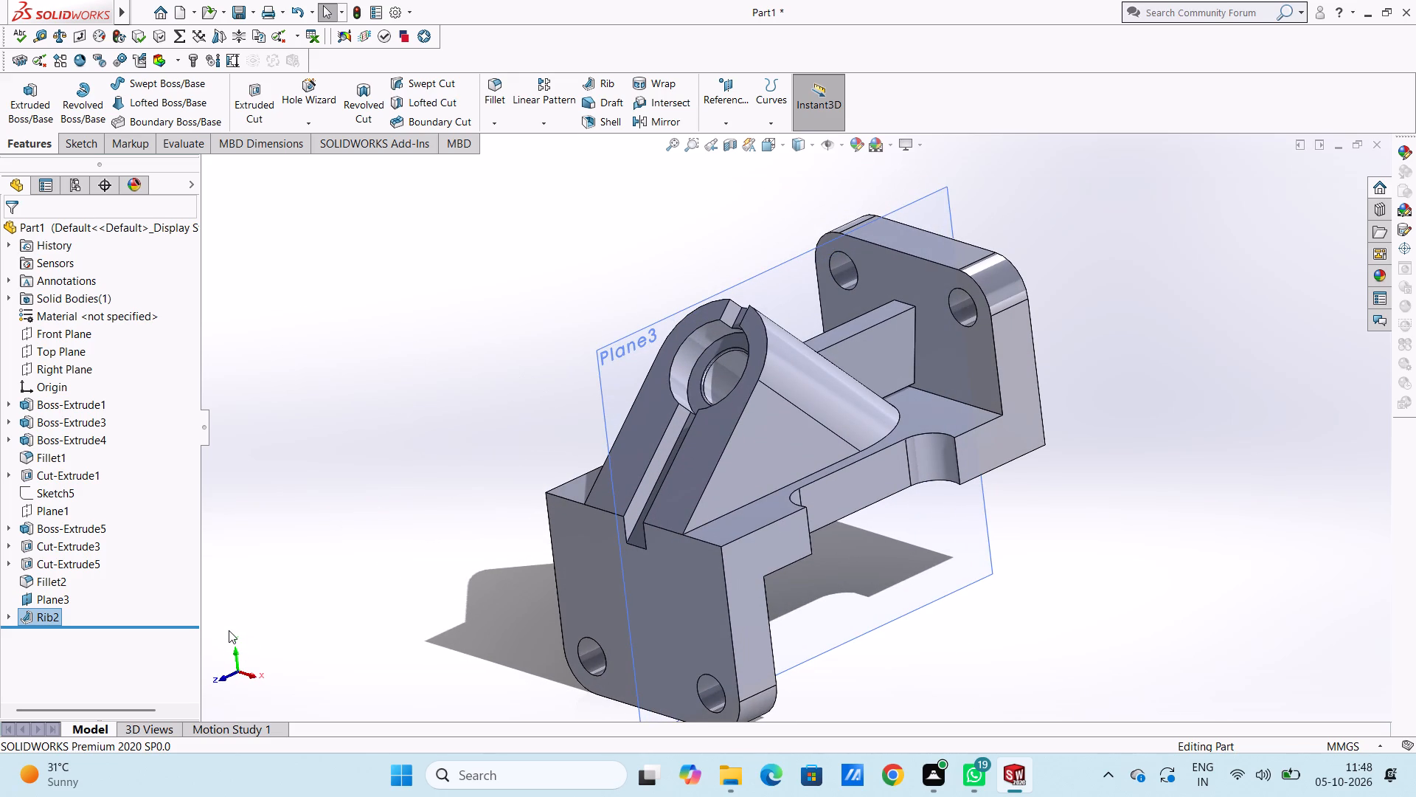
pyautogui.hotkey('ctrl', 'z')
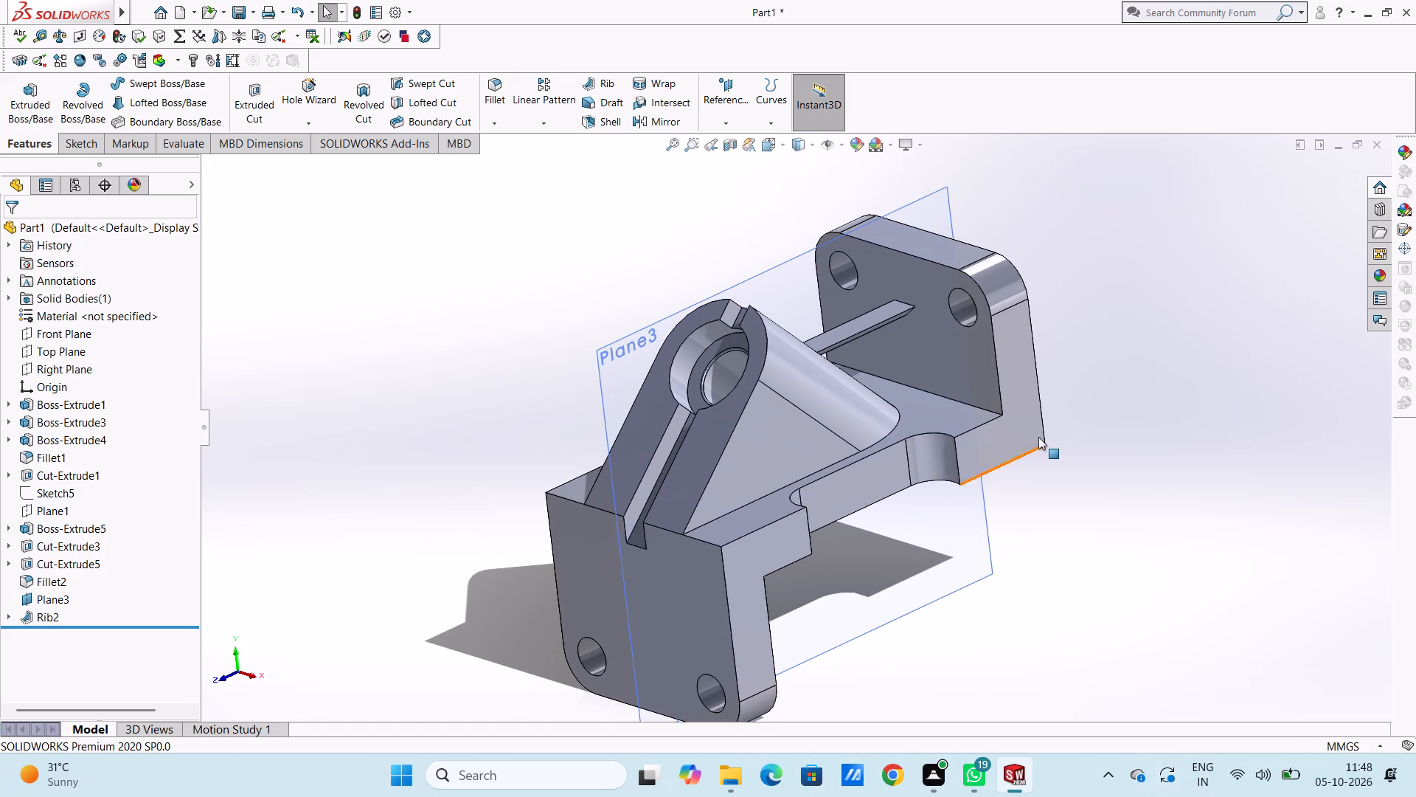
# Edit the rib between the boss and upright flange to a 10 degree draft with outward draft turned on.
pyautogui.scroll(-5, 991, 369)
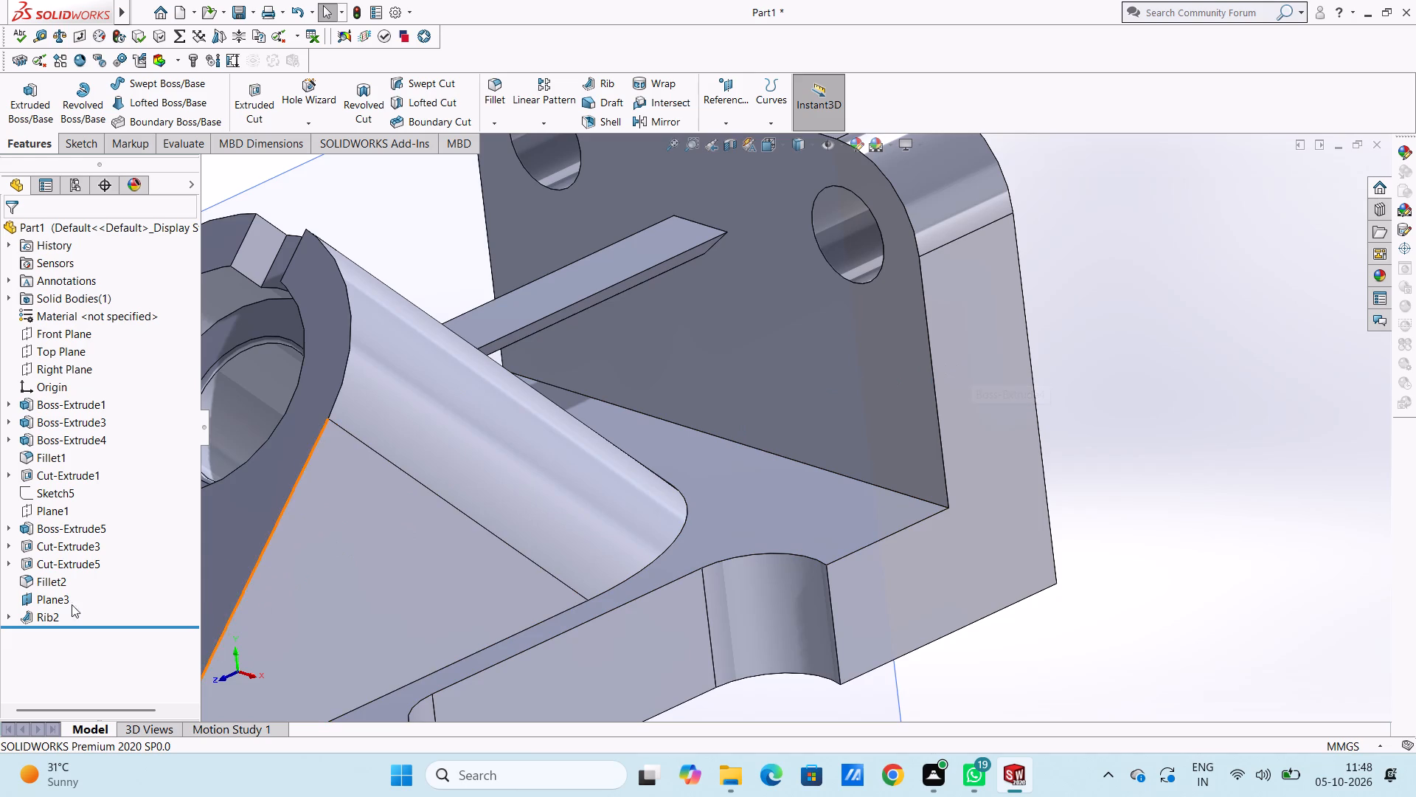
pyautogui.rightClick(34, 616)
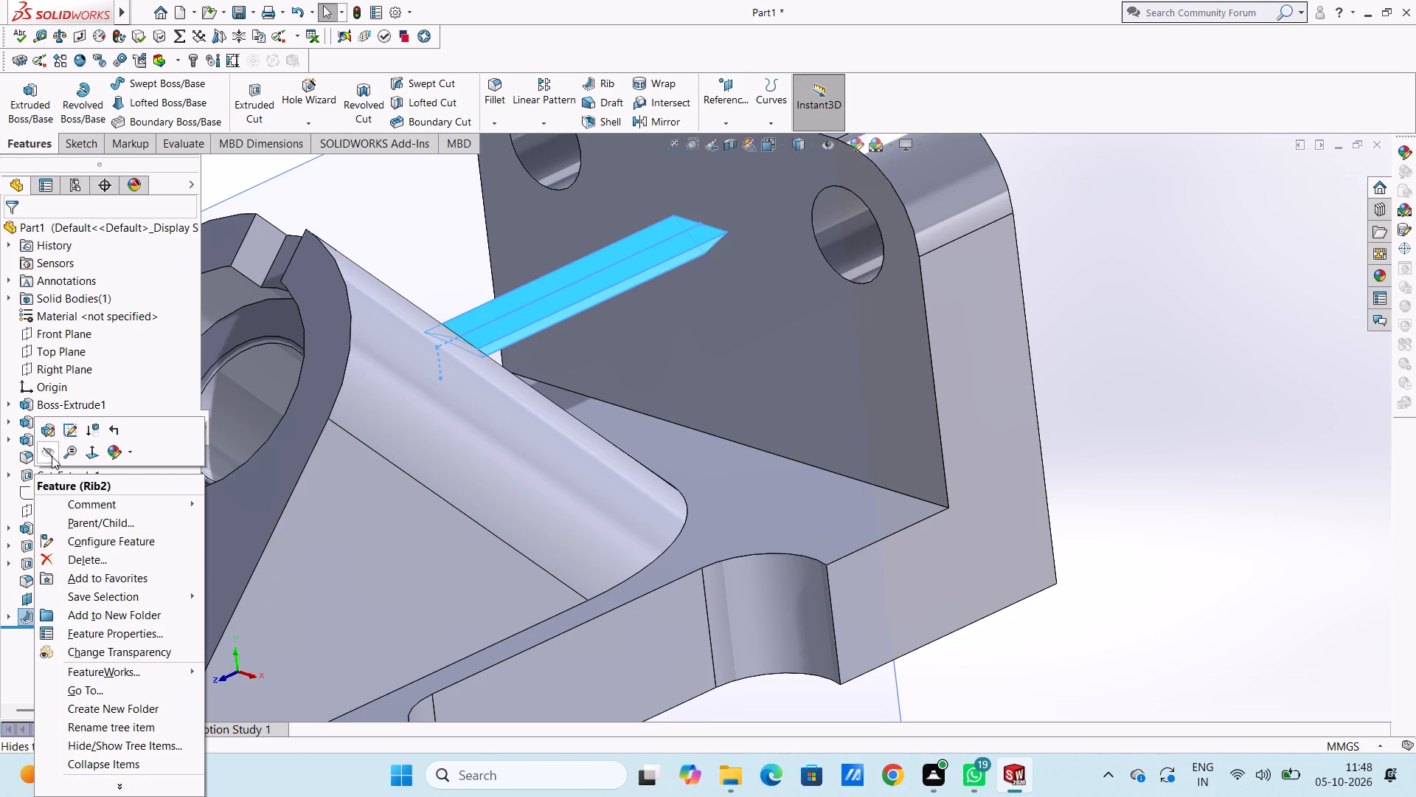
pyautogui.click(54, 427)
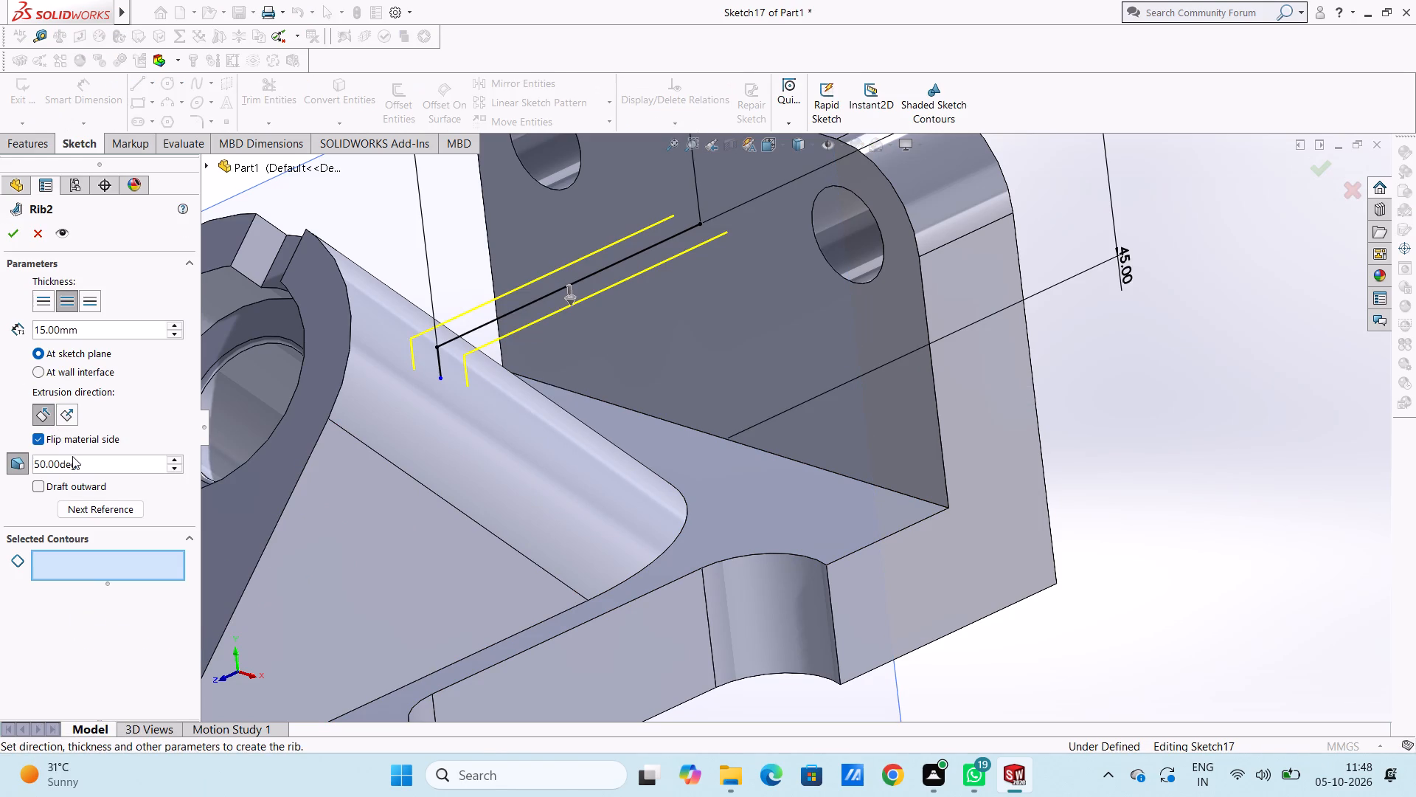
pyautogui.doubleClick(72, 460)
pyautogui.write('10')
pyautogui.press('Return')
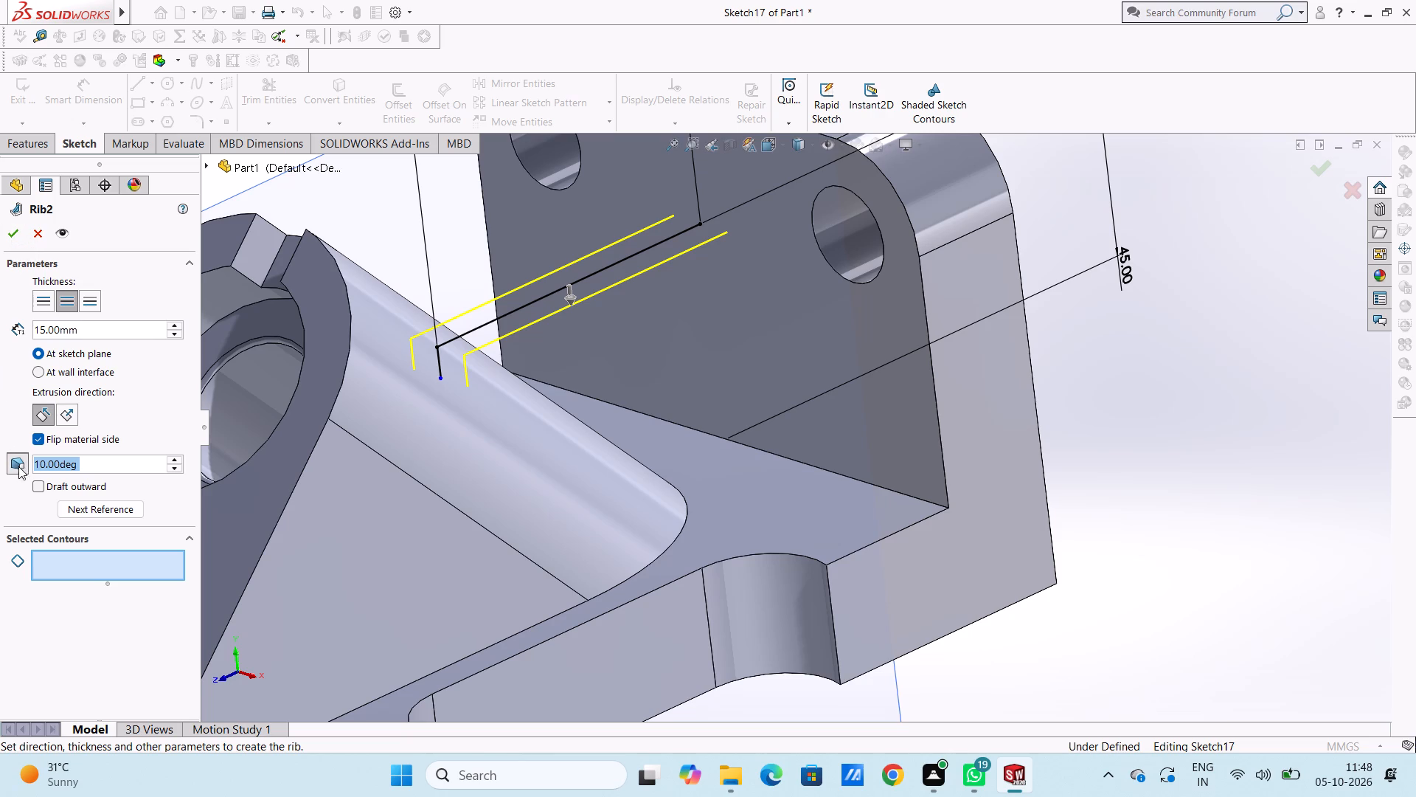
pyautogui.click(37, 483)
pyautogui.click(18, 232)
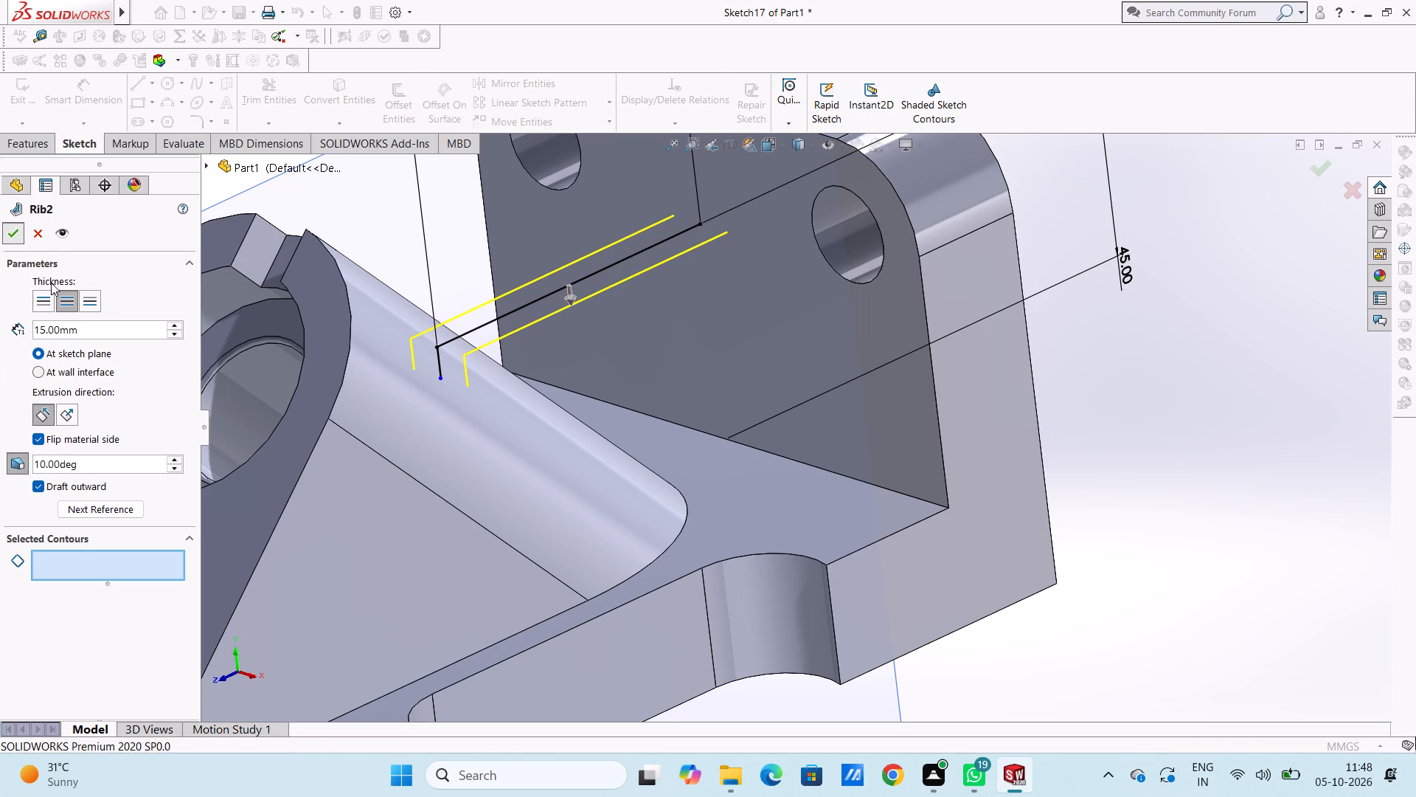
# Hide the Plane3 reference plane.
pyautogui.scroll(-4, 409, 291)
pyautogui.scroll(3, 666, 387)
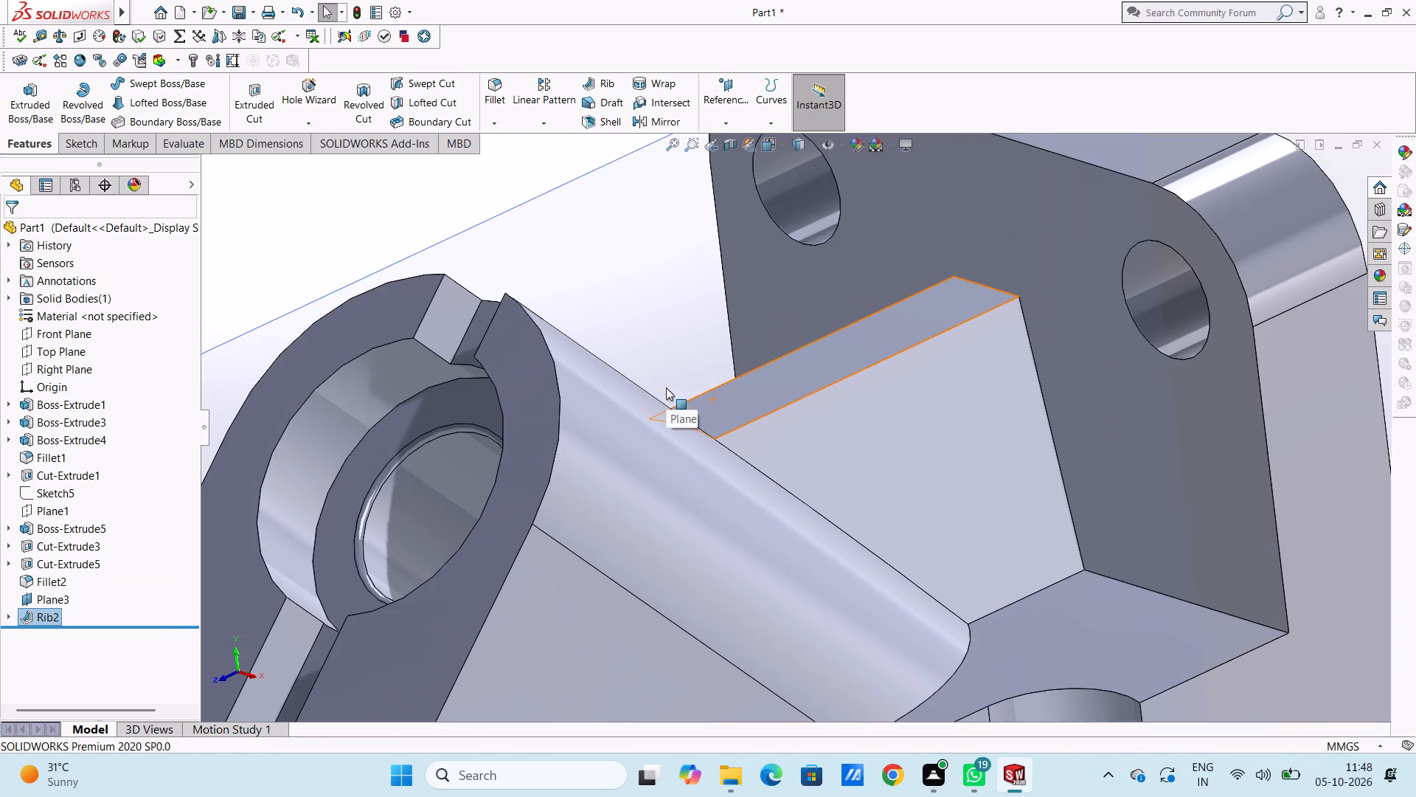
pyautogui.scroll(4, 672, 396)
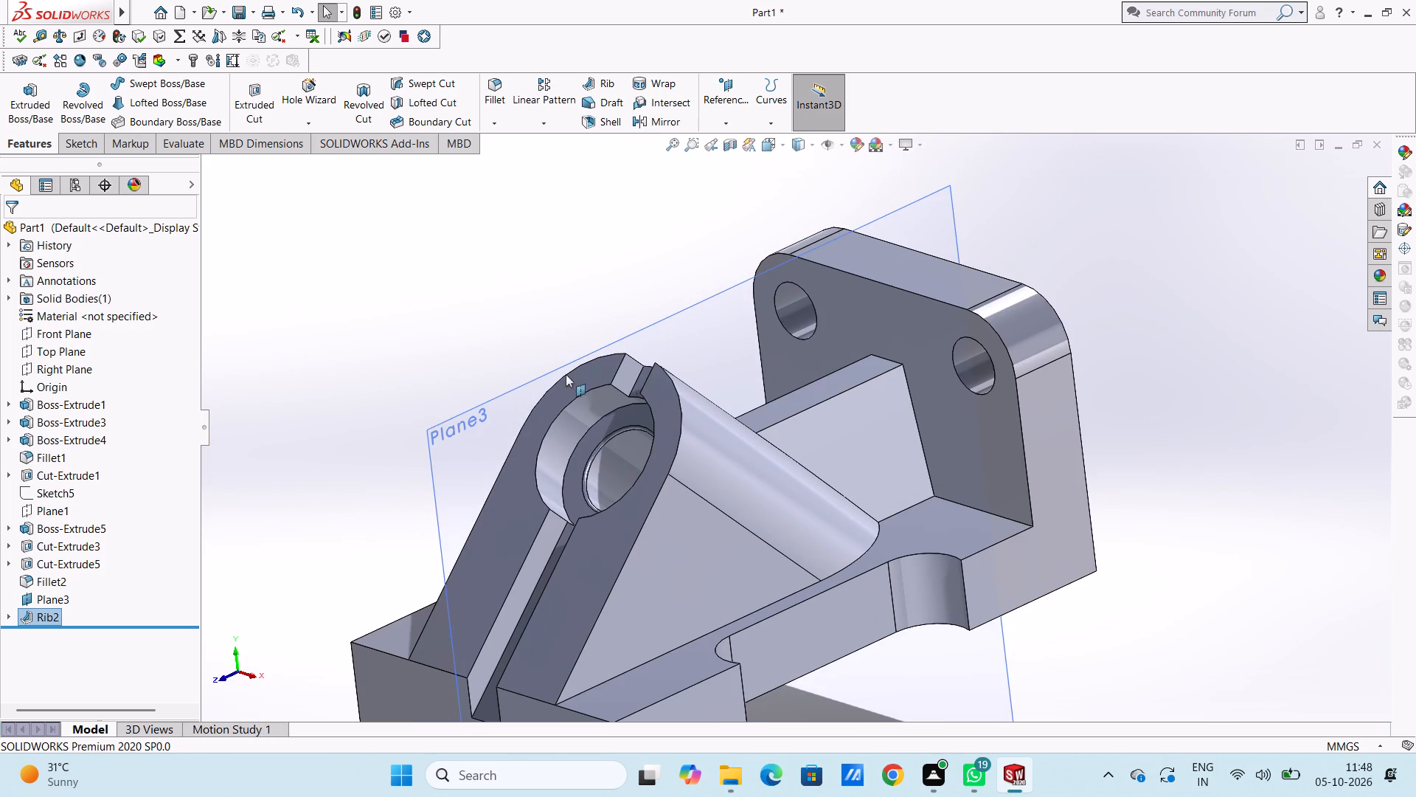
pyautogui.scroll(3, 566, 309)
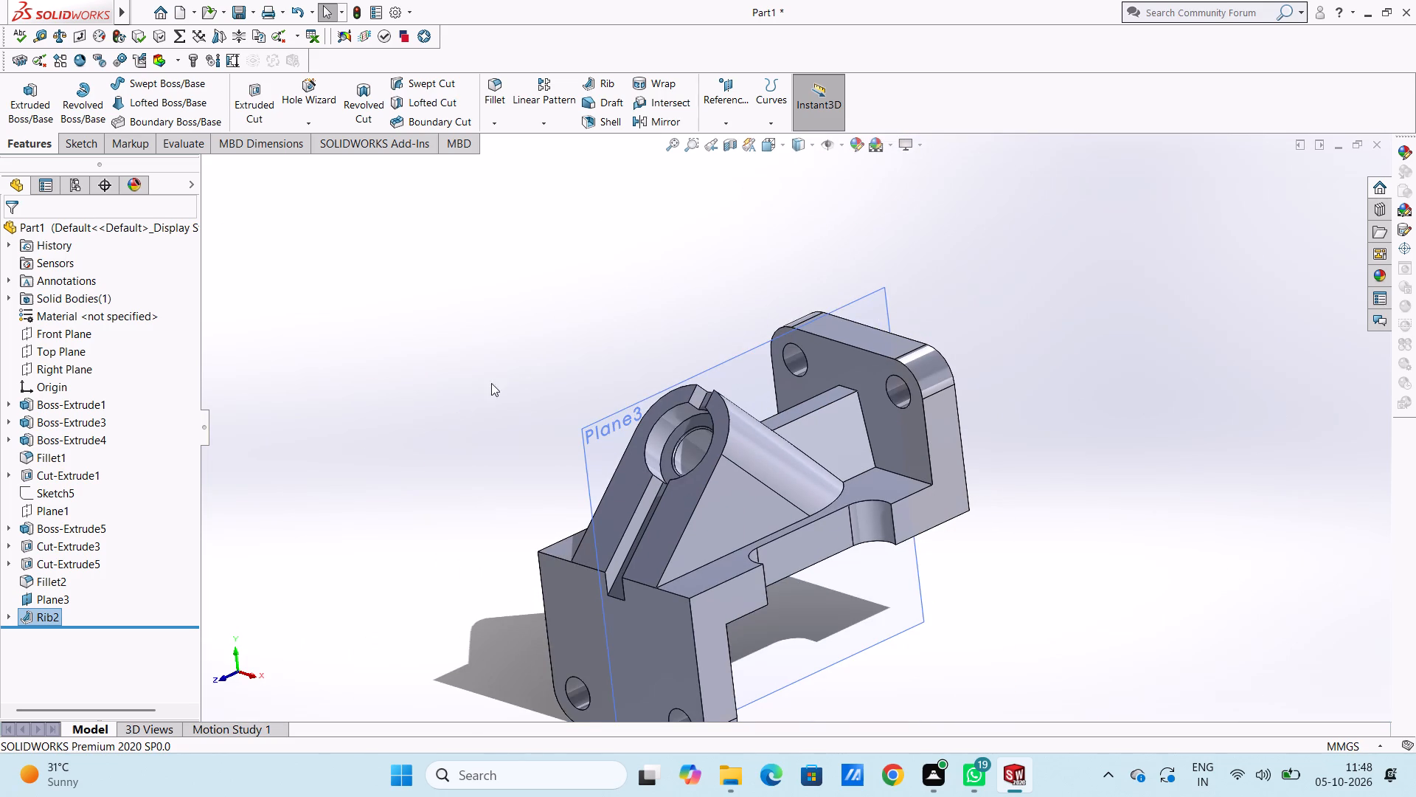
pyautogui.click(37, 597)
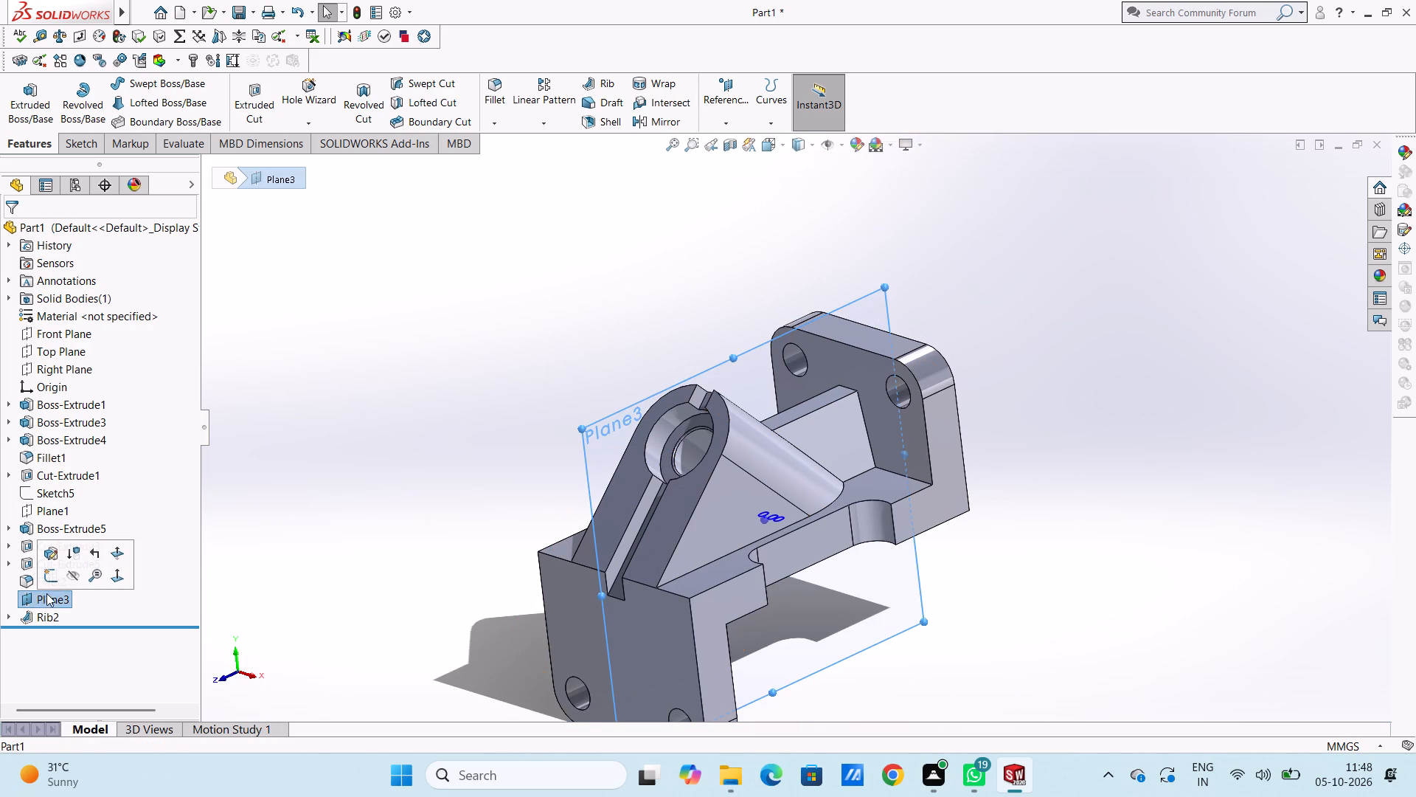
pyautogui.click(71, 579)
pyautogui.scroll(3, 366, 545)
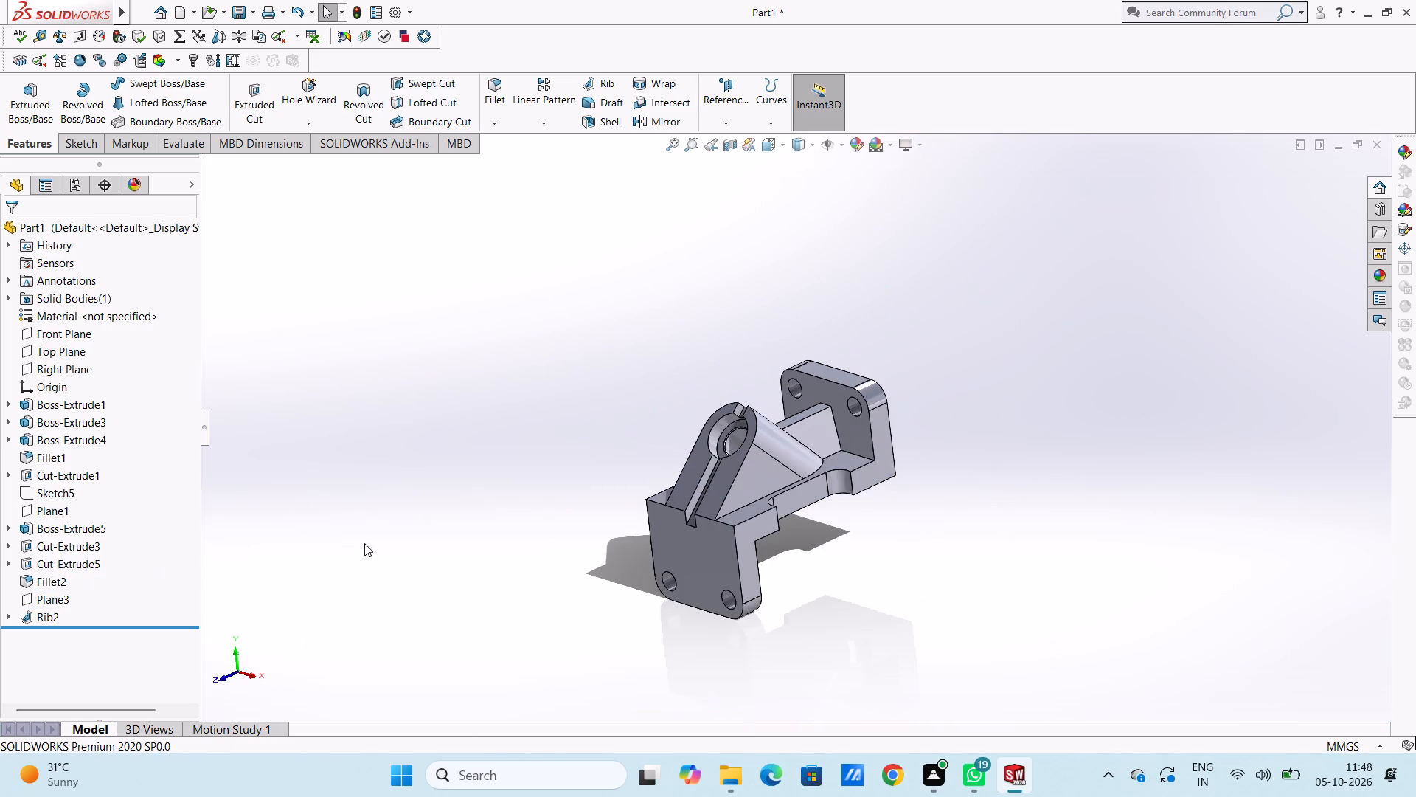
# Fillet seven edges at 2 mm: one boss-to-base edge, plus both sides' rib-to-boss, rib-to-base and flange-to-base edges.
pyautogui.moveTo(373, 535); pyautogui.dragTo(325, 504, button='middle')
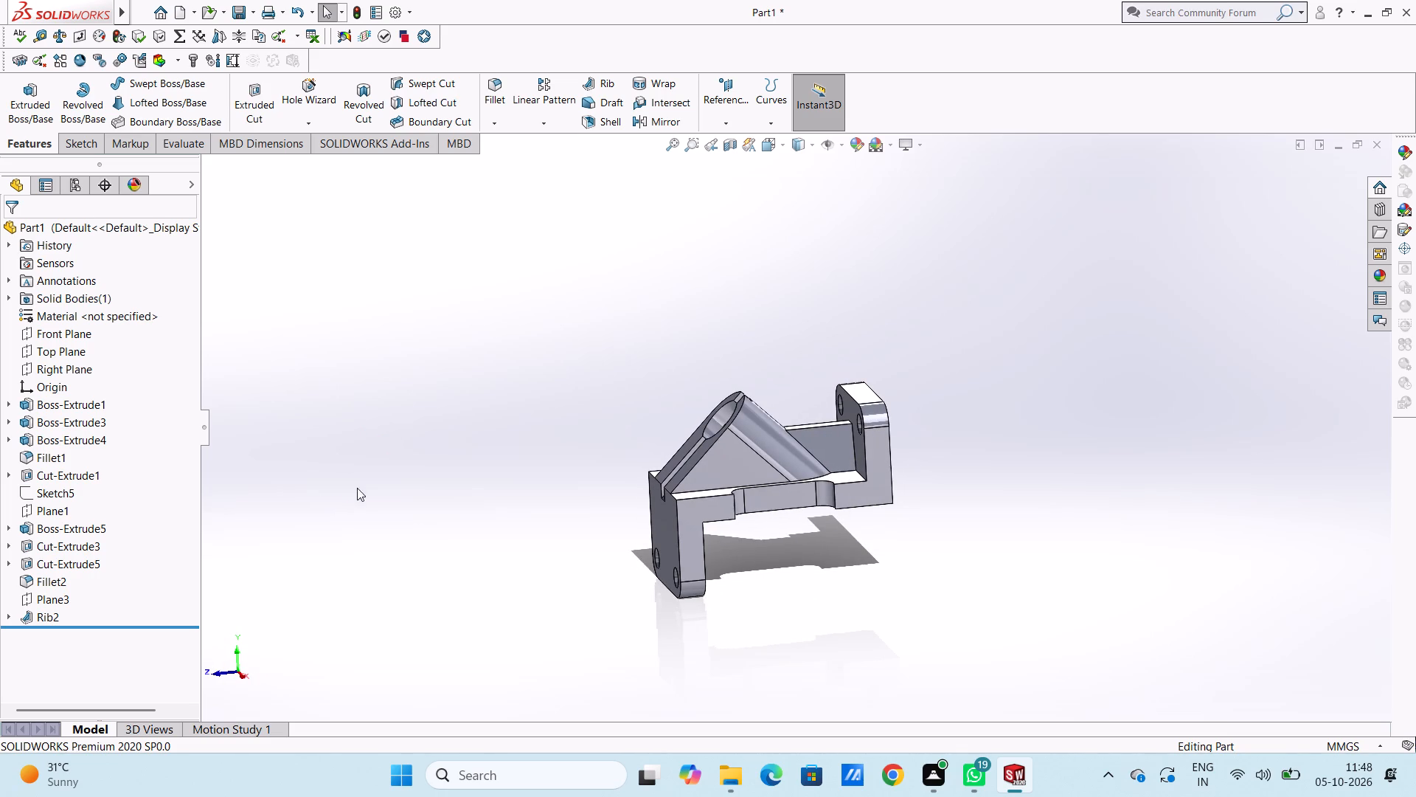
pyautogui.moveTo(391, 449); pyautogui.dragTo(416, 473, button='middle')
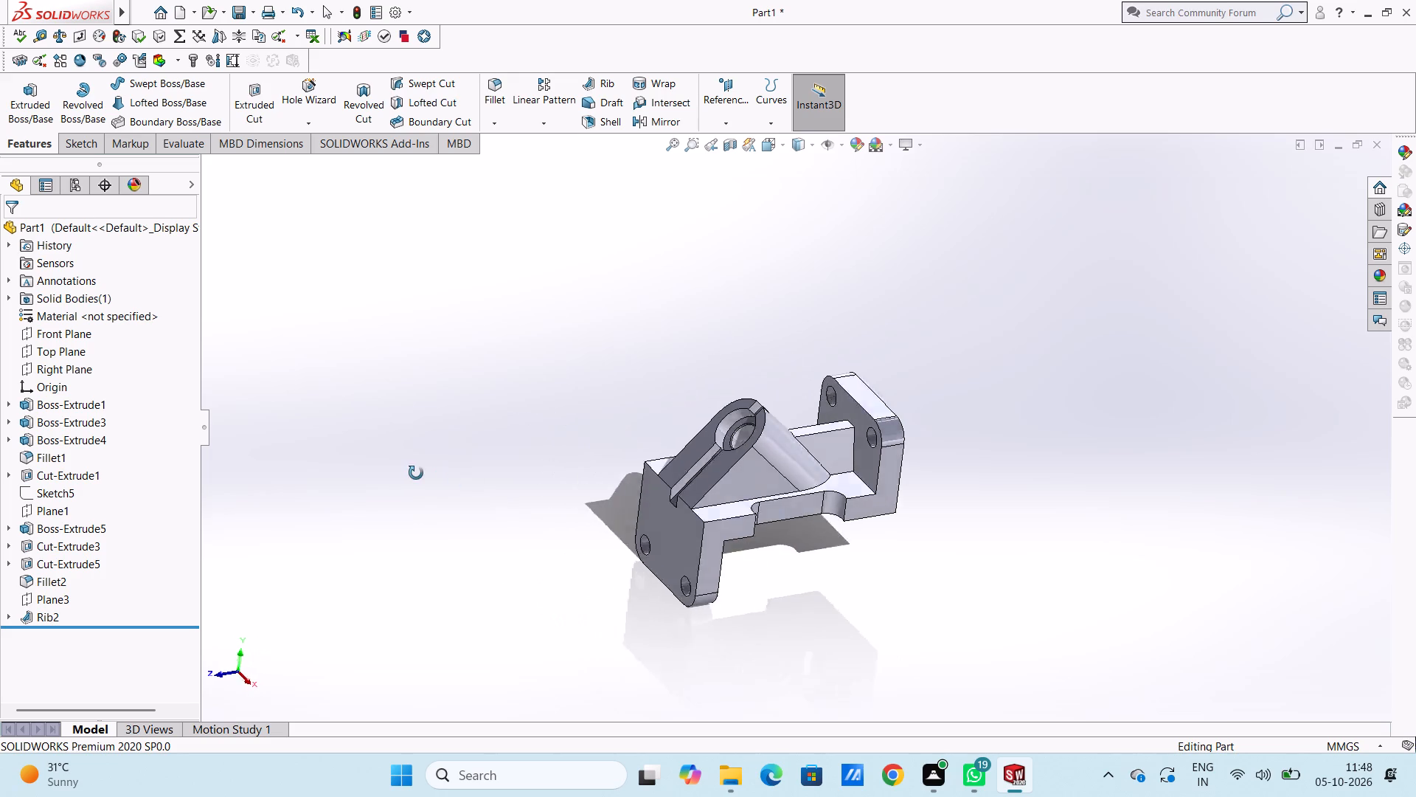
pyautogui.moveTo(416, 473); pyautogui.dragTo(412, 473, button='middle')
pyautogui.click(487, 82)
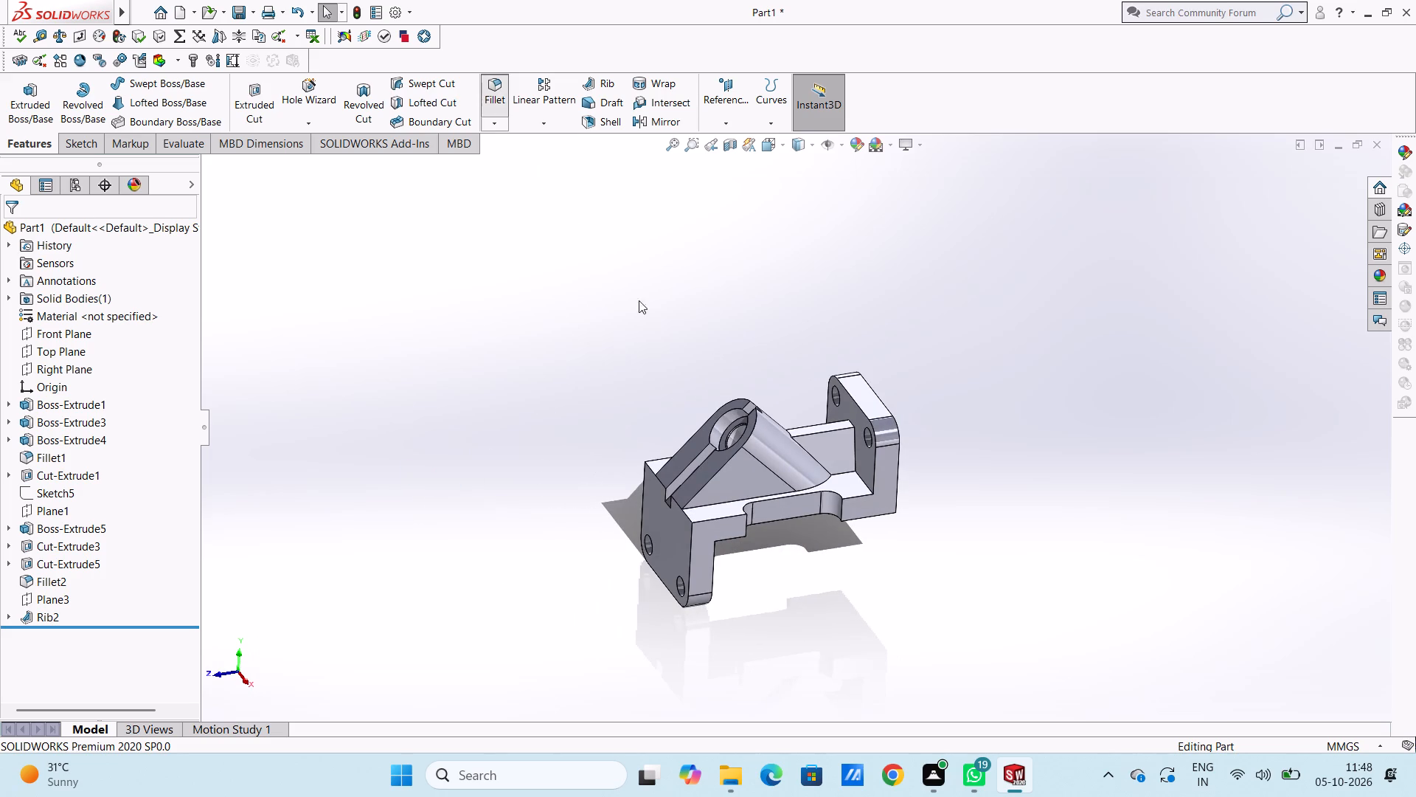
pyautogui.scroll(-4, 823, 468)
pyautogui.moveTo(831, 467); pyautogui.dragTo(843, 581, button='middle')
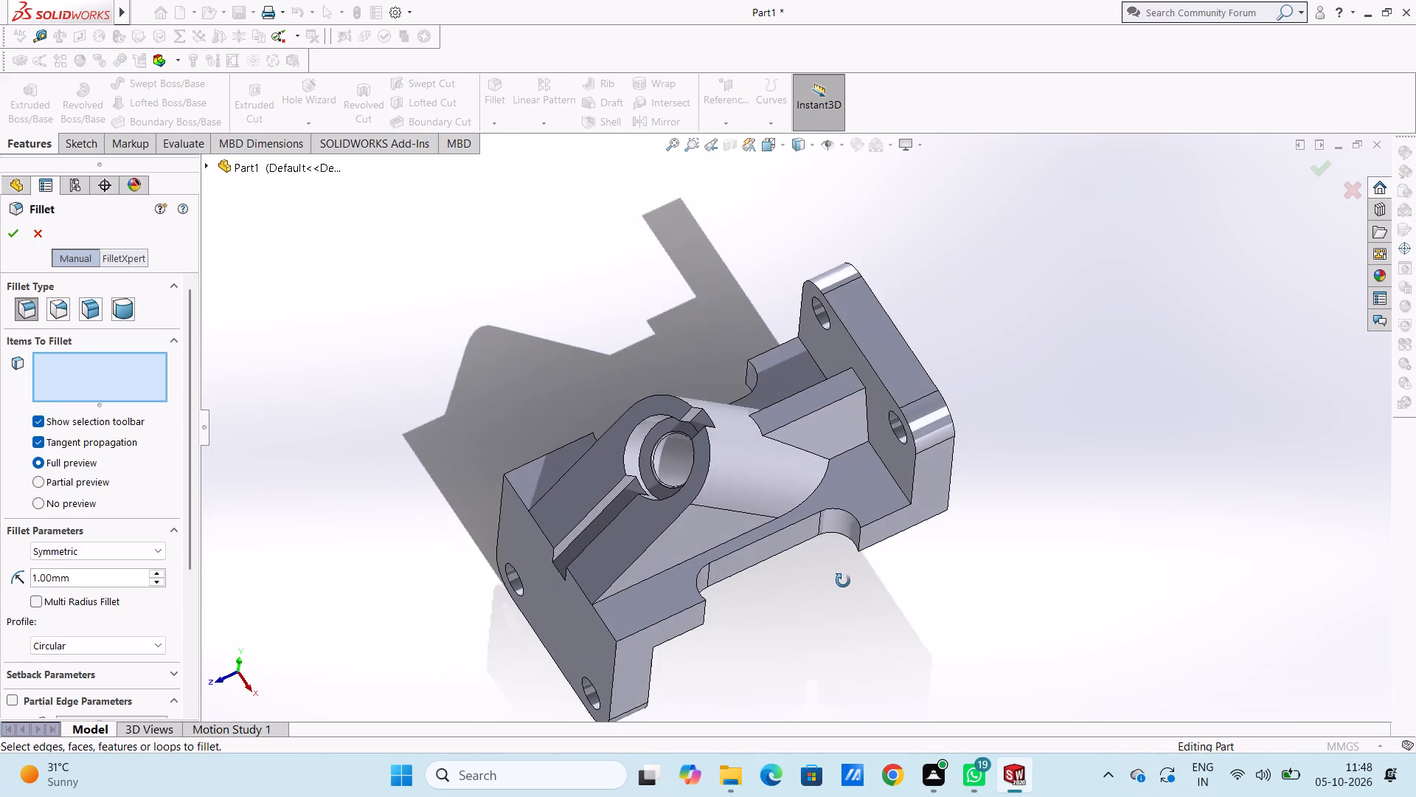
pyautogui.moveTo(843, 581); pyautogui.dragTo(841, 582, button='middle')
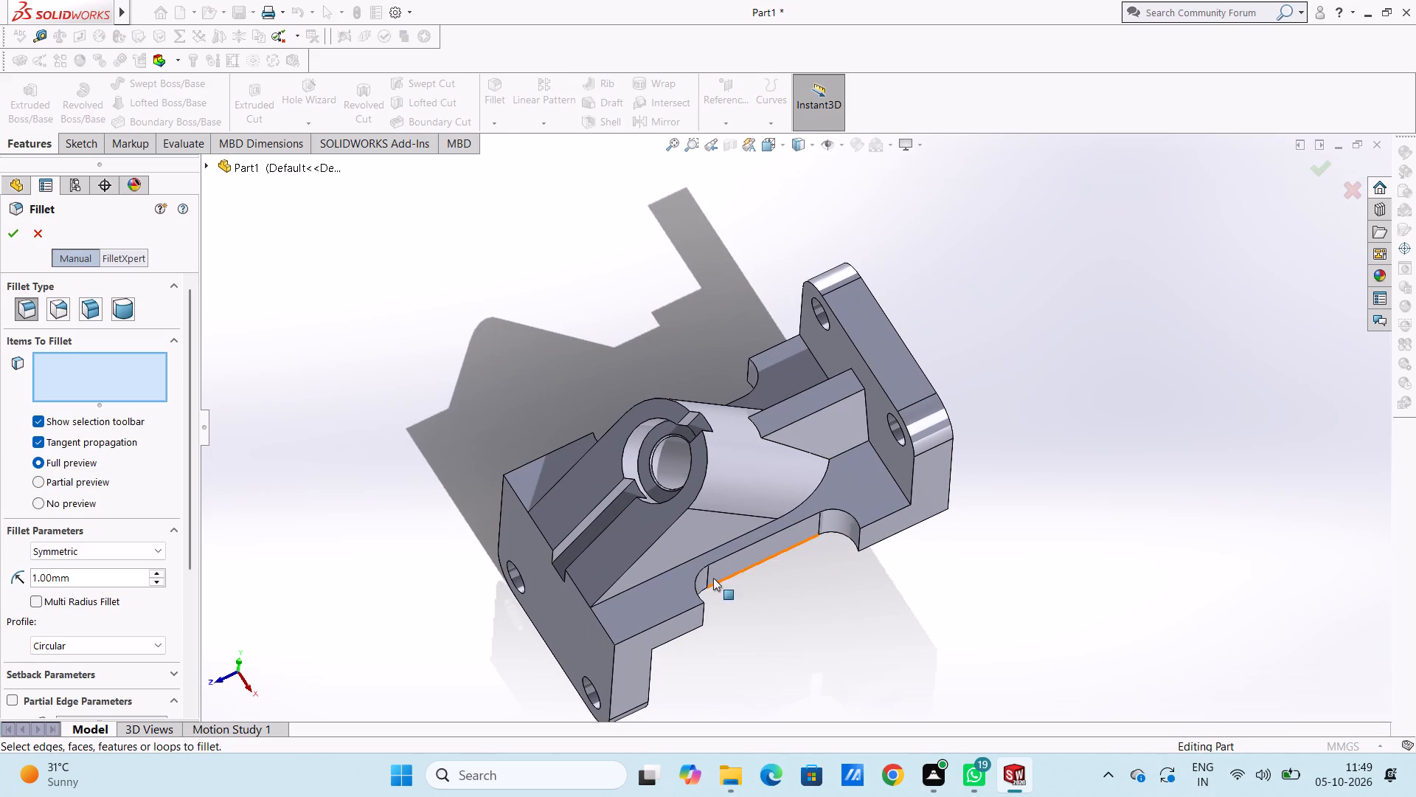
pyautogui.click(706, 553)
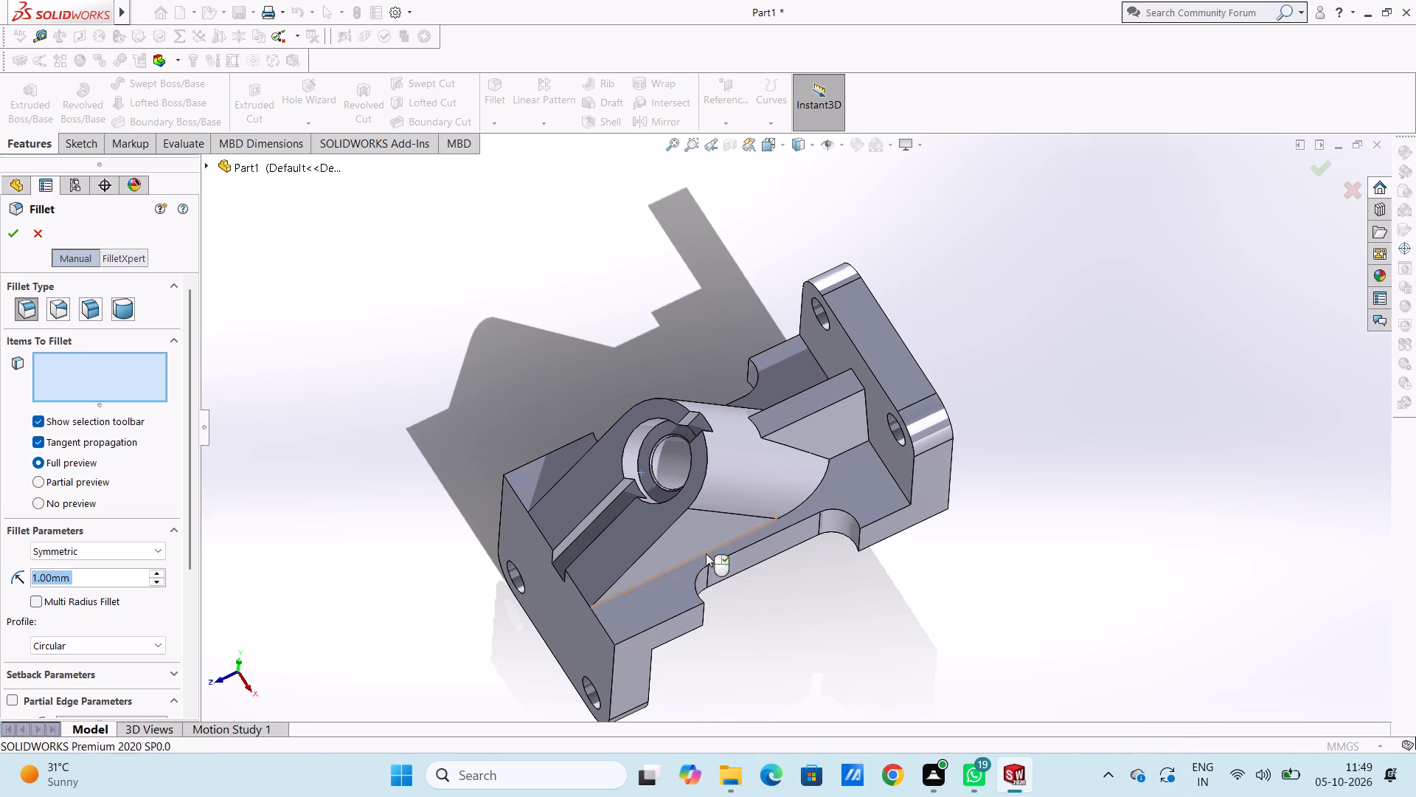
pyautogui.click(792, 446)
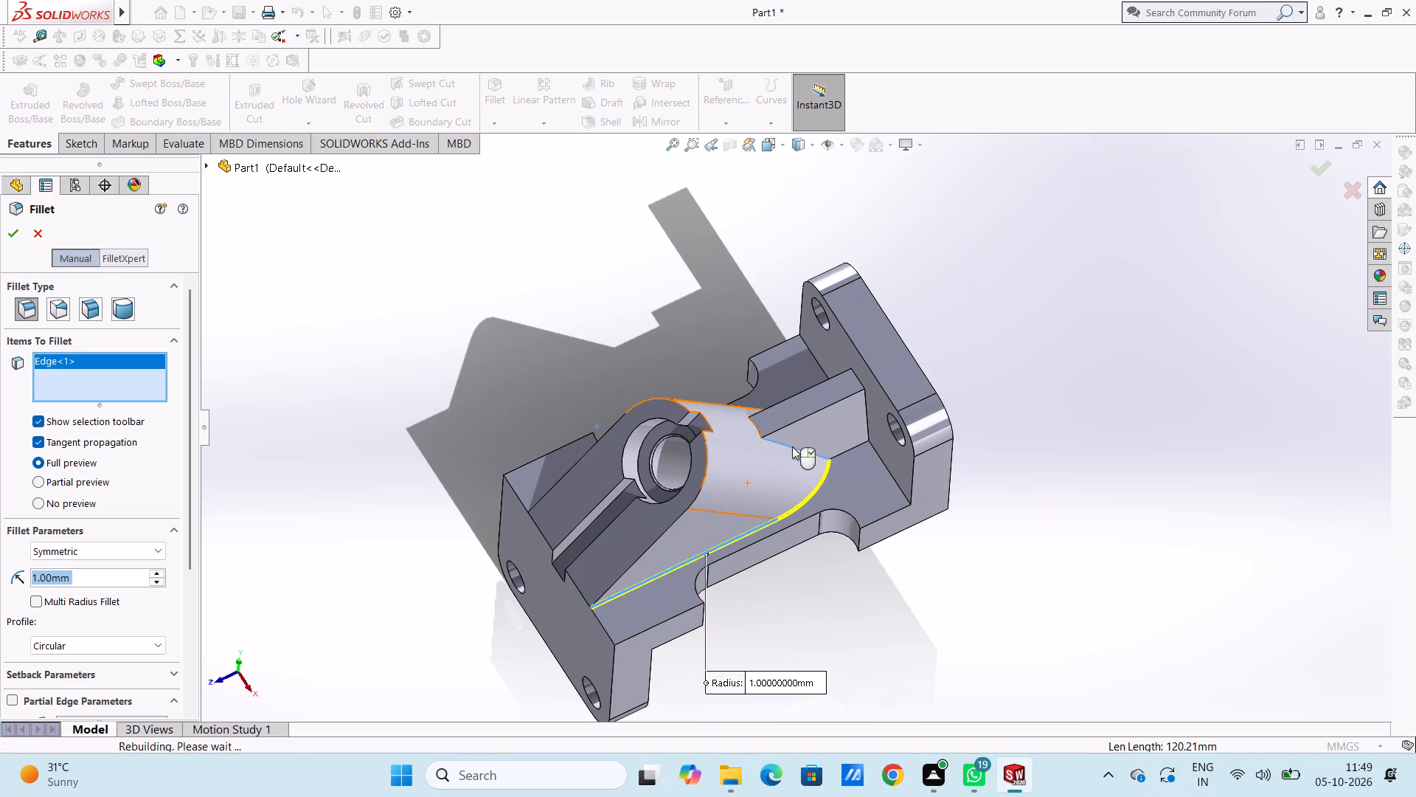
pyautogui.click(855, 446)
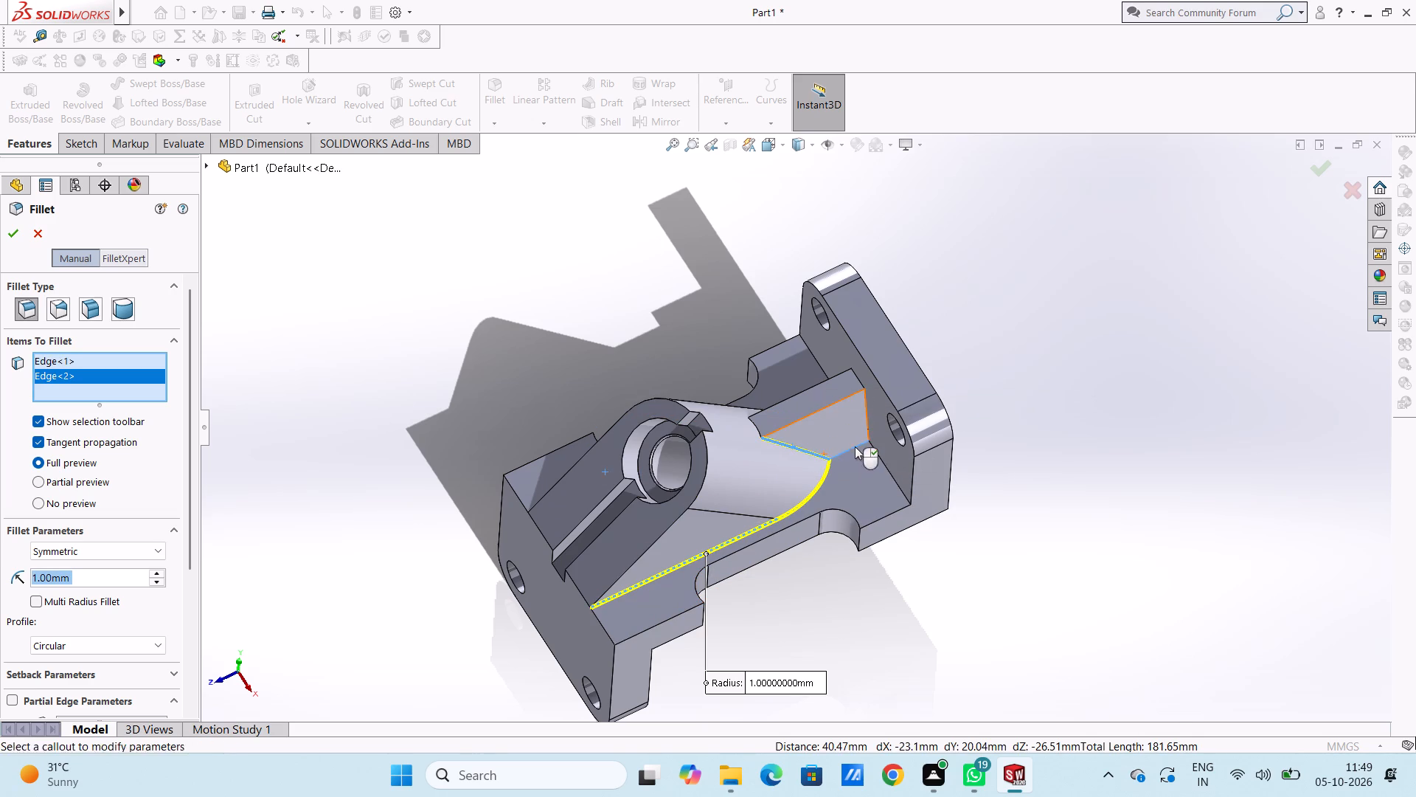
pyautogui.click(882, 465)
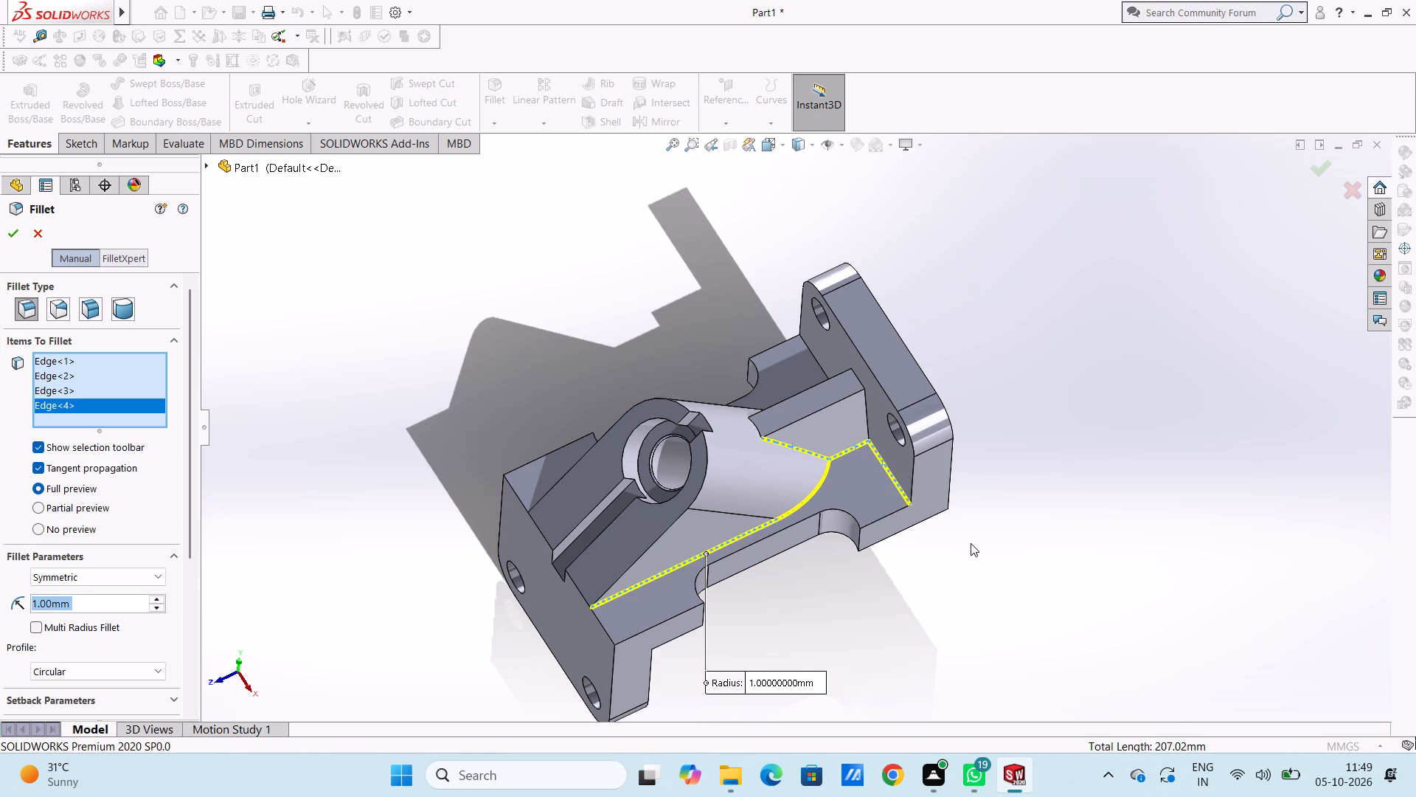
pyautogui.moveTo(971, 543); pyautogui.dragTo(1055, 661, button='middle')
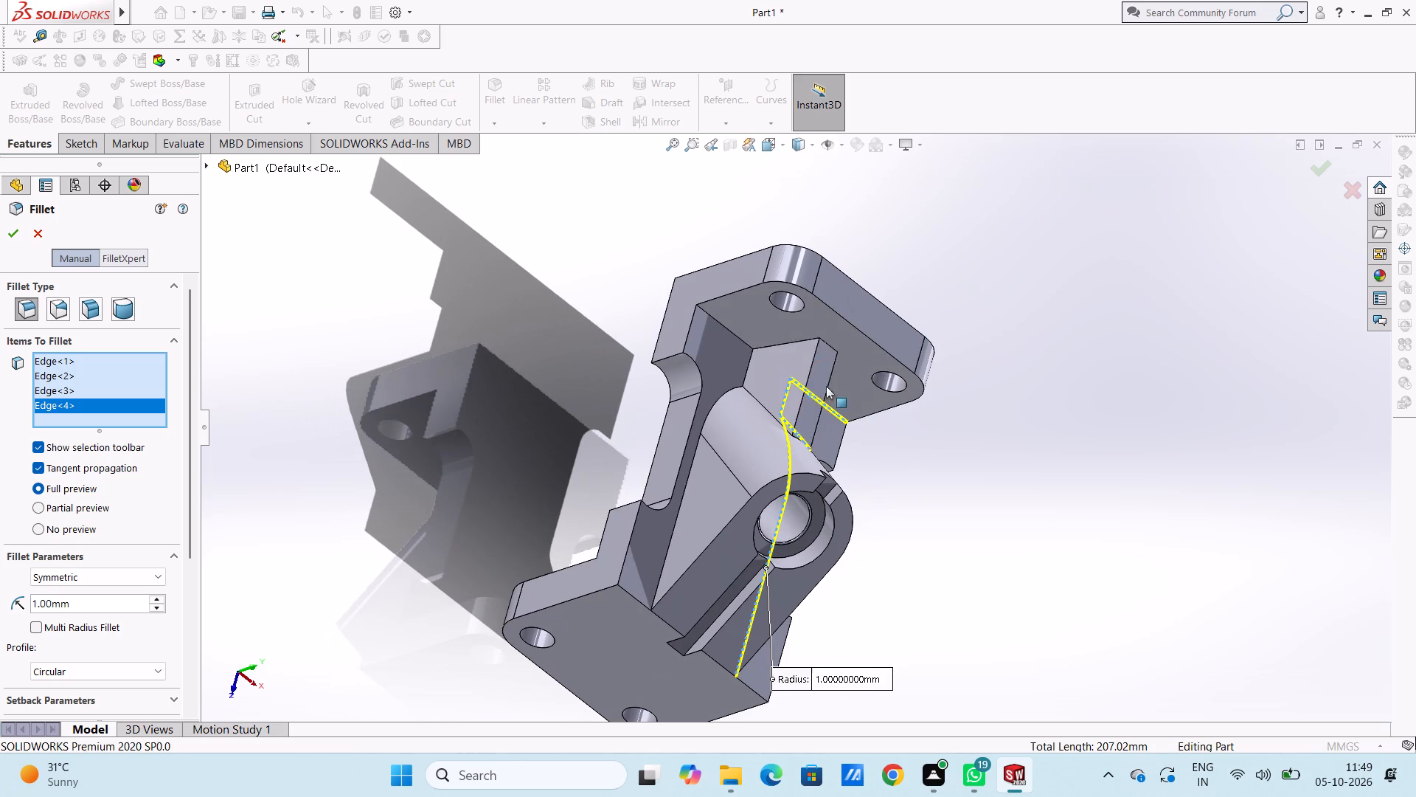
pyautogui.click(731, 332)
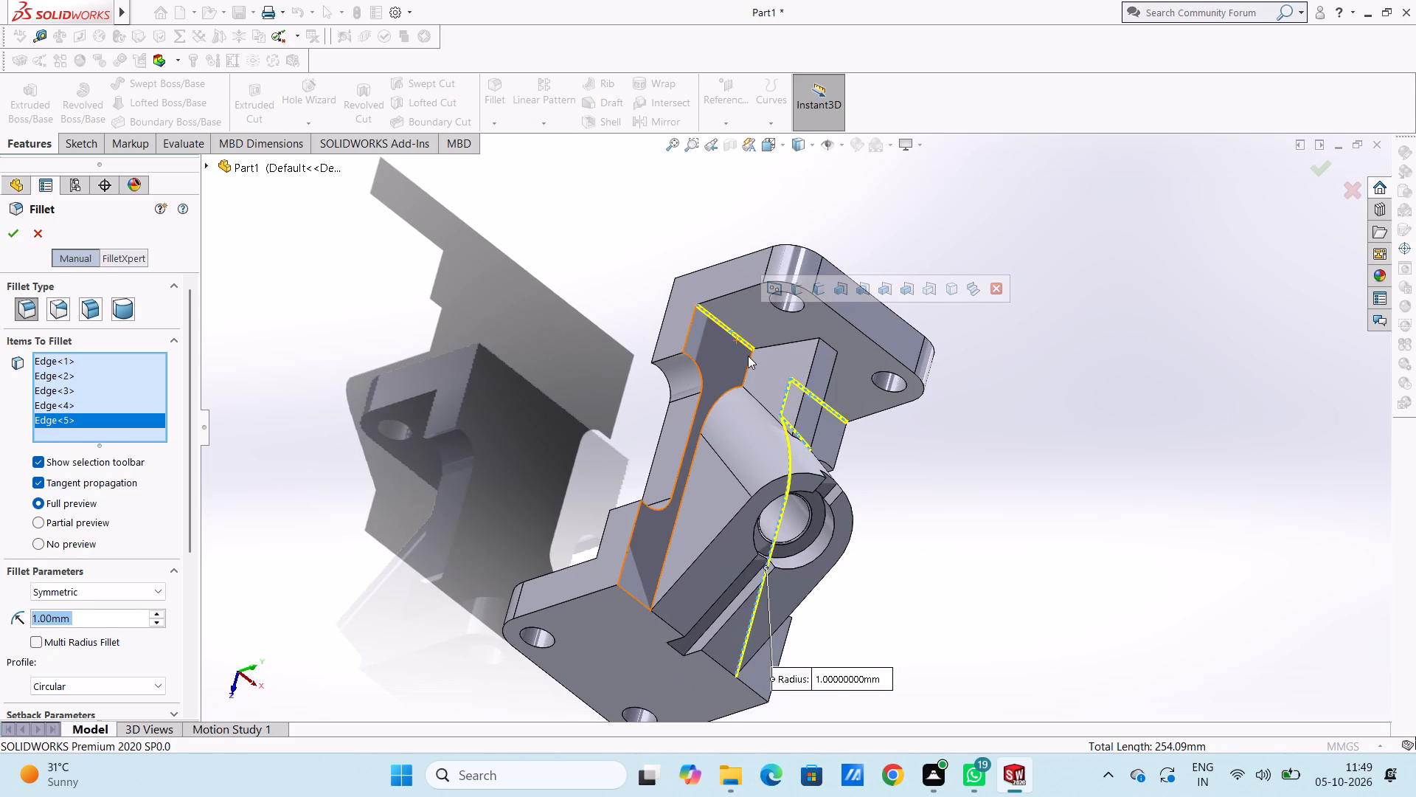
pyautogui.click(750, 359)
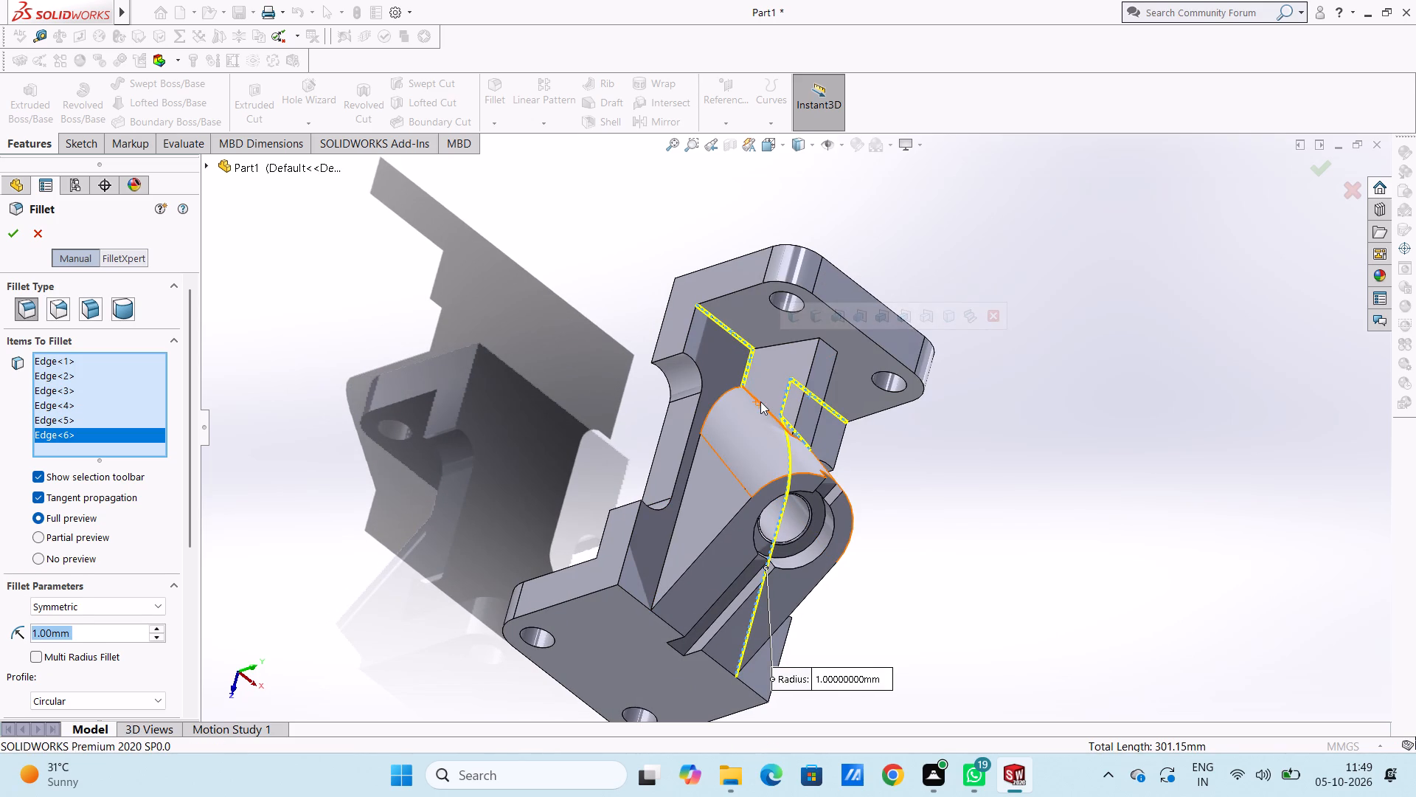
pyautogui.click(760, 401)
pyautogui.moveTo(913, 494); pyautogui.dragTo(828, 455, button='middle')
pyautogui.scroll(3, 999, 585)
pyautogui.moveTo(937, 536); pyautogui.dragTo(967, 368, button='middle')
pyautogui.doubleClick(91, 644)
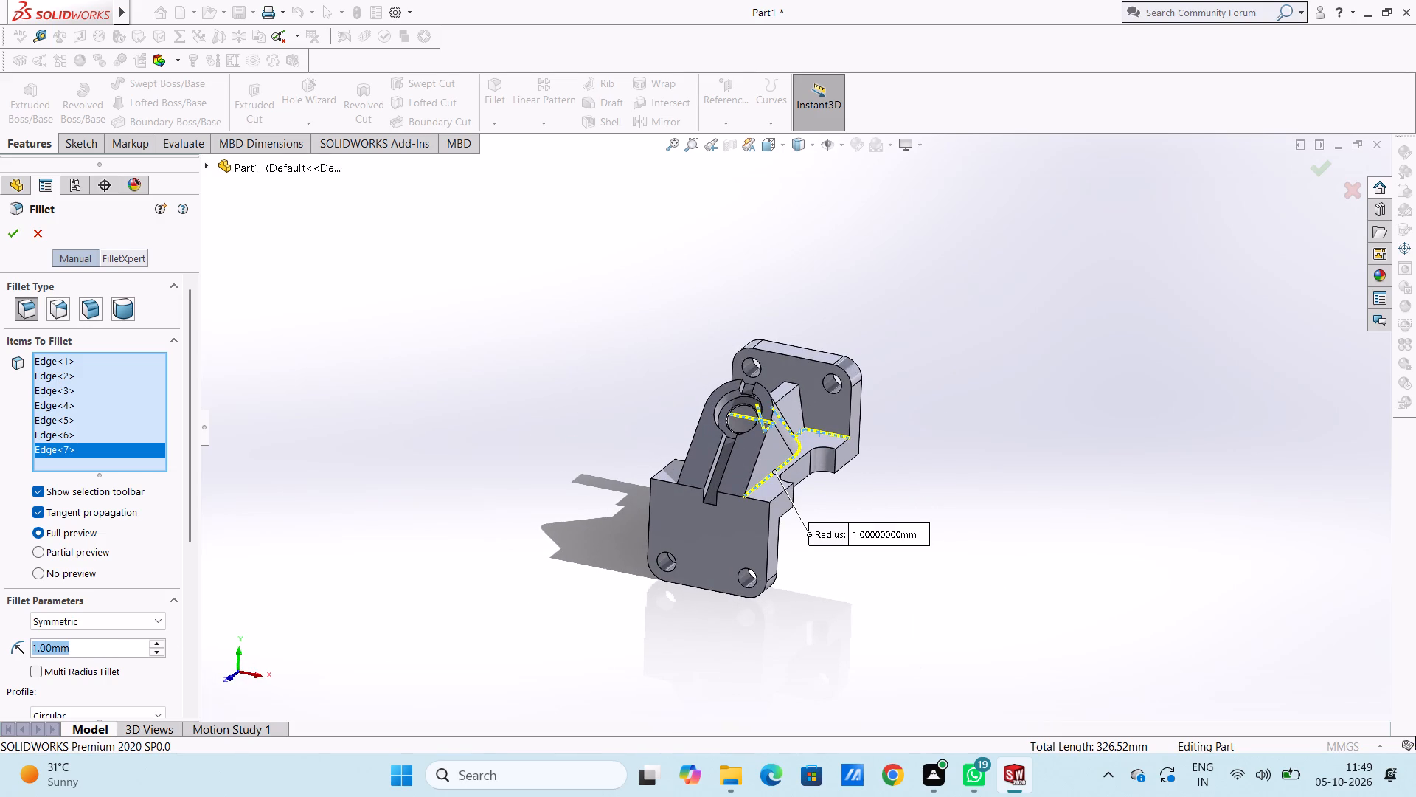
pyautogui.press('2')
pyautogui.press('Return')
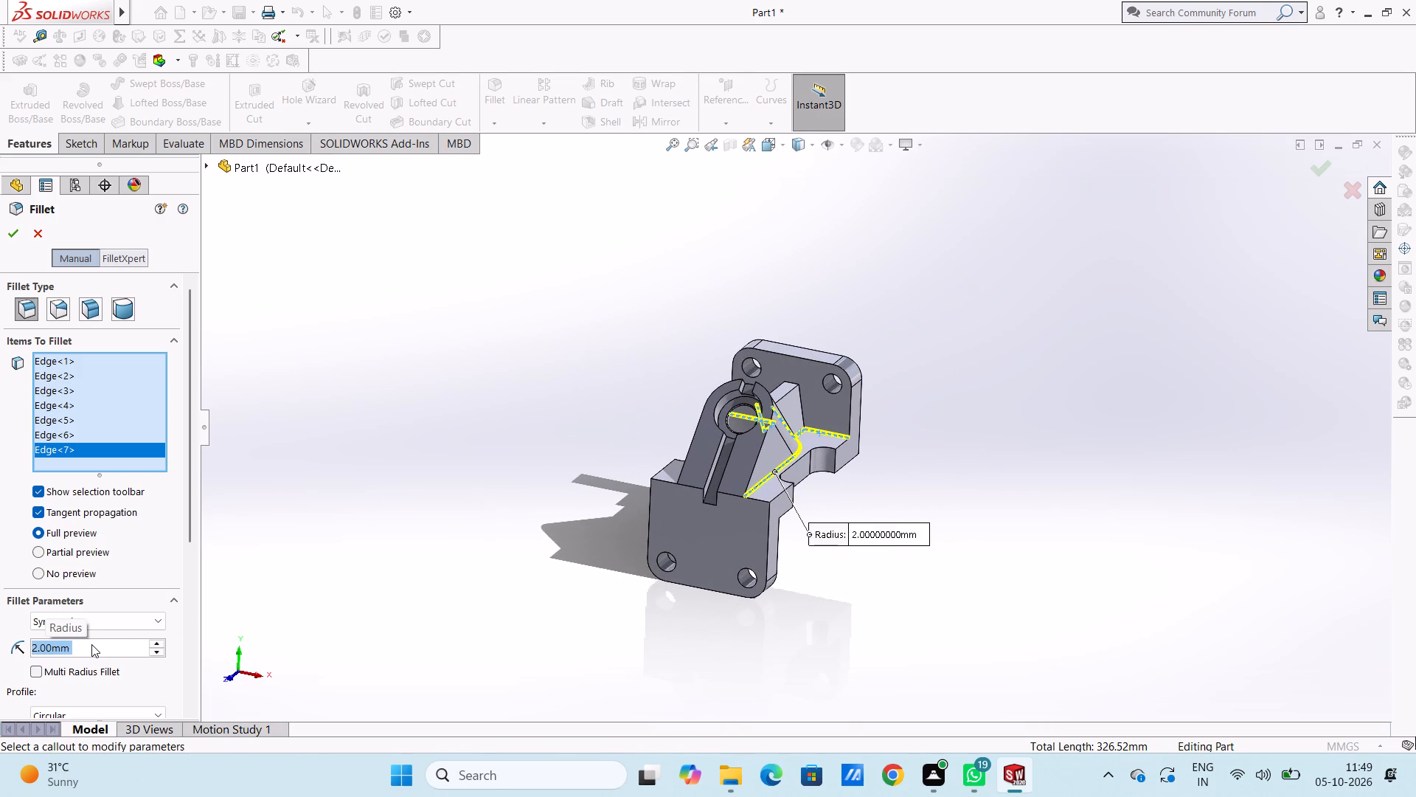
pyautogui.click(7, 233)
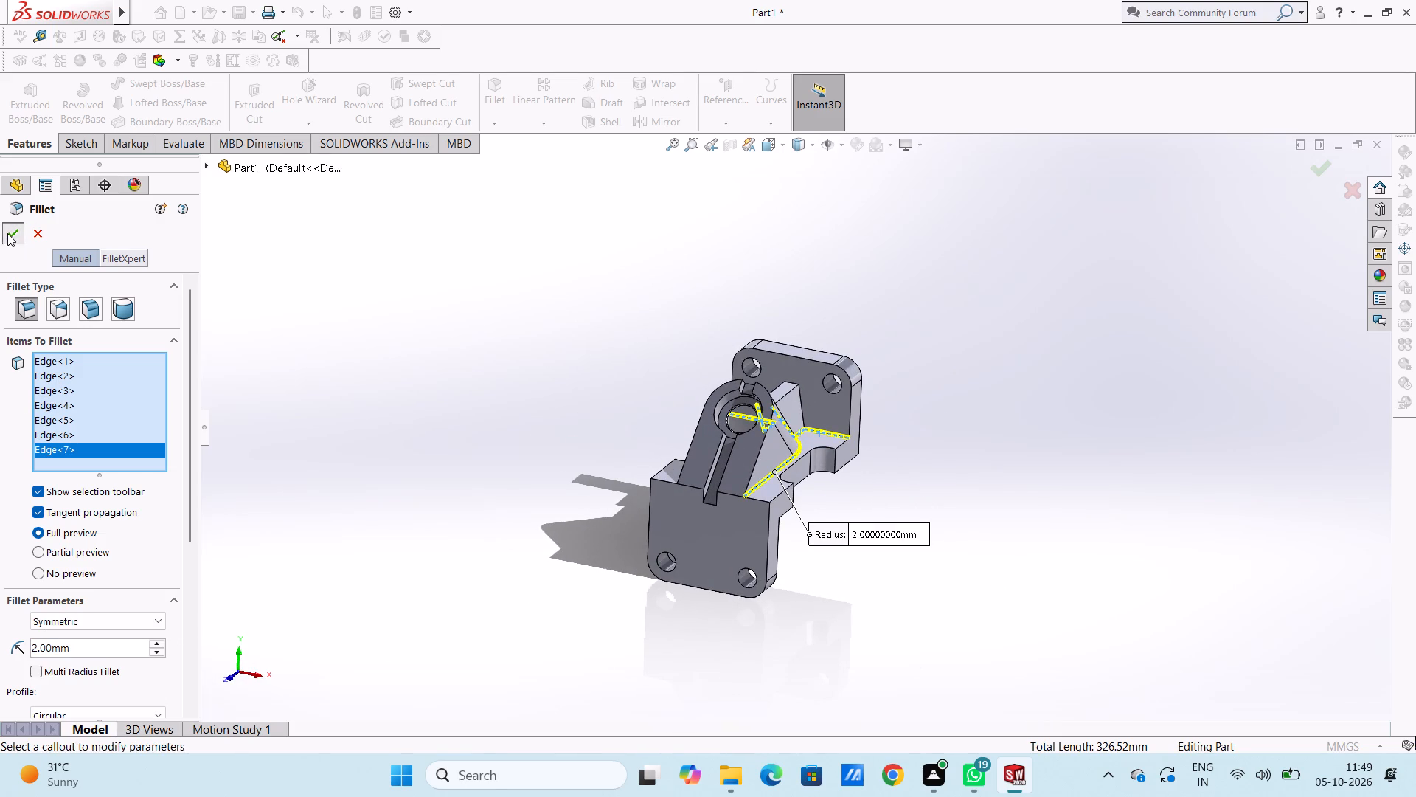
pyautogui.click(384, 427)
# Edit the appearance of the flange-to-base fillet face beside the rib and apply dark red from the standard palette.
pyautogui.moveTo(407, 452); pyautogui.dragTo(389, 372, button='middle')
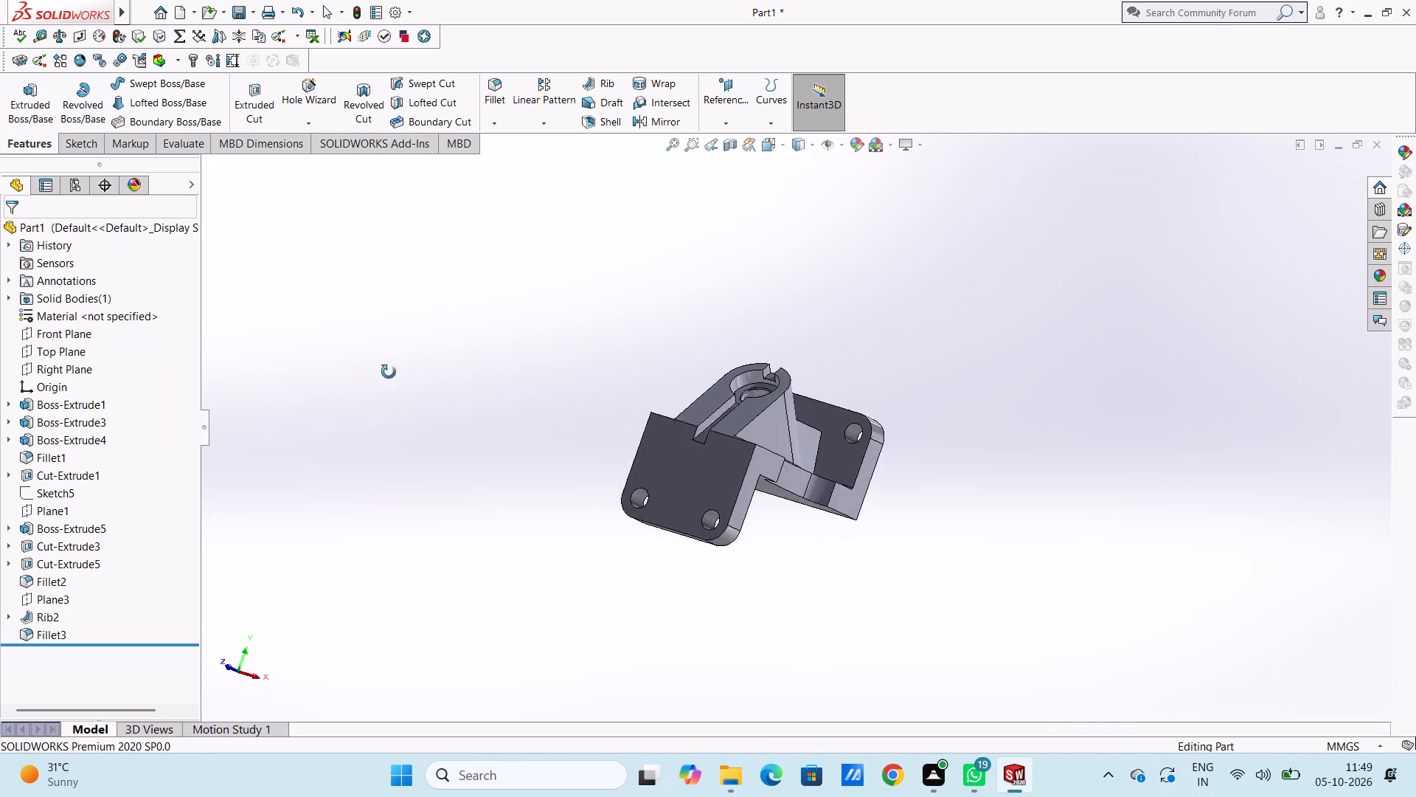
pyautogui.moveTo(389, 372); pyautogui.dragTo(347, 429, button='middle')
pyautogui.middleClick(347, 429)
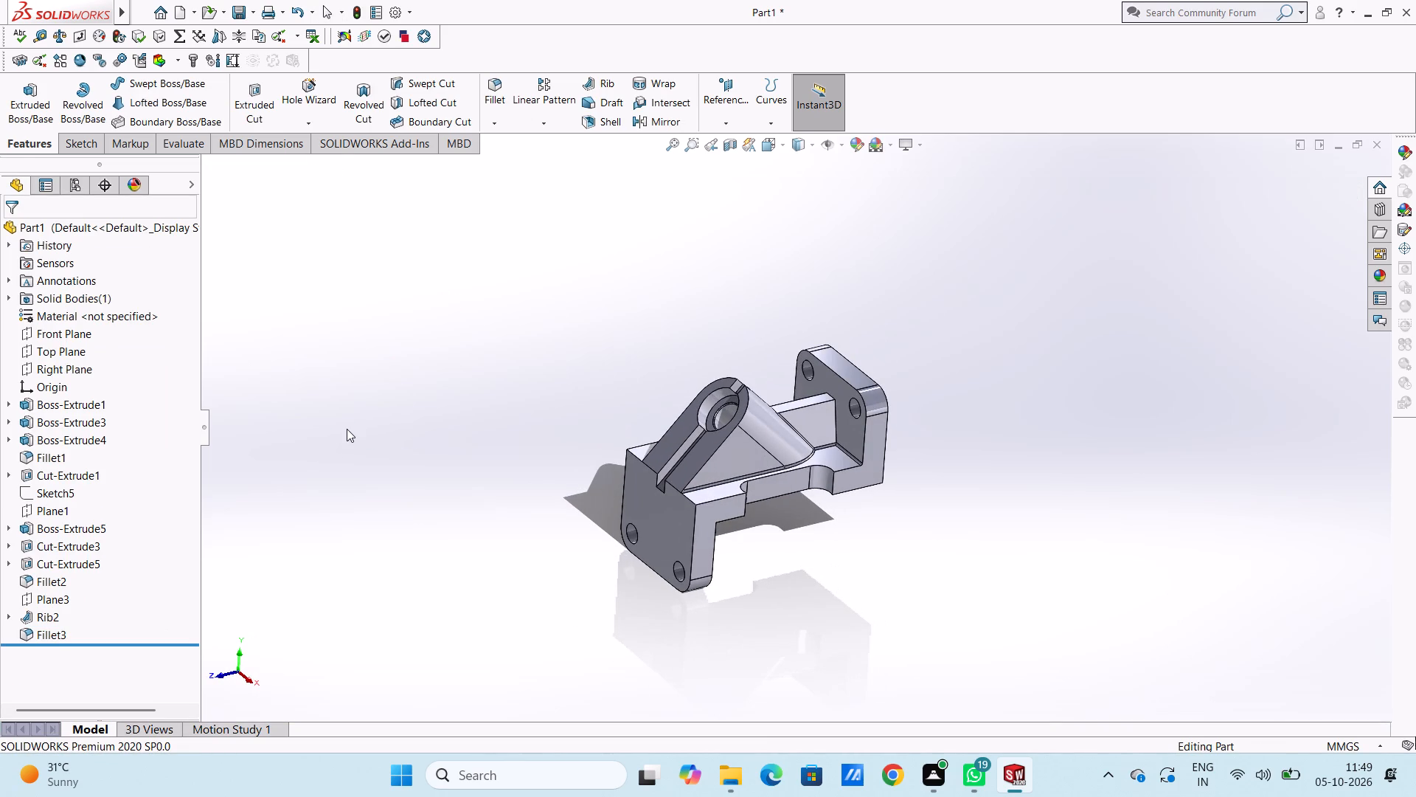
pyautogui.hotkey('ctrl', '7')
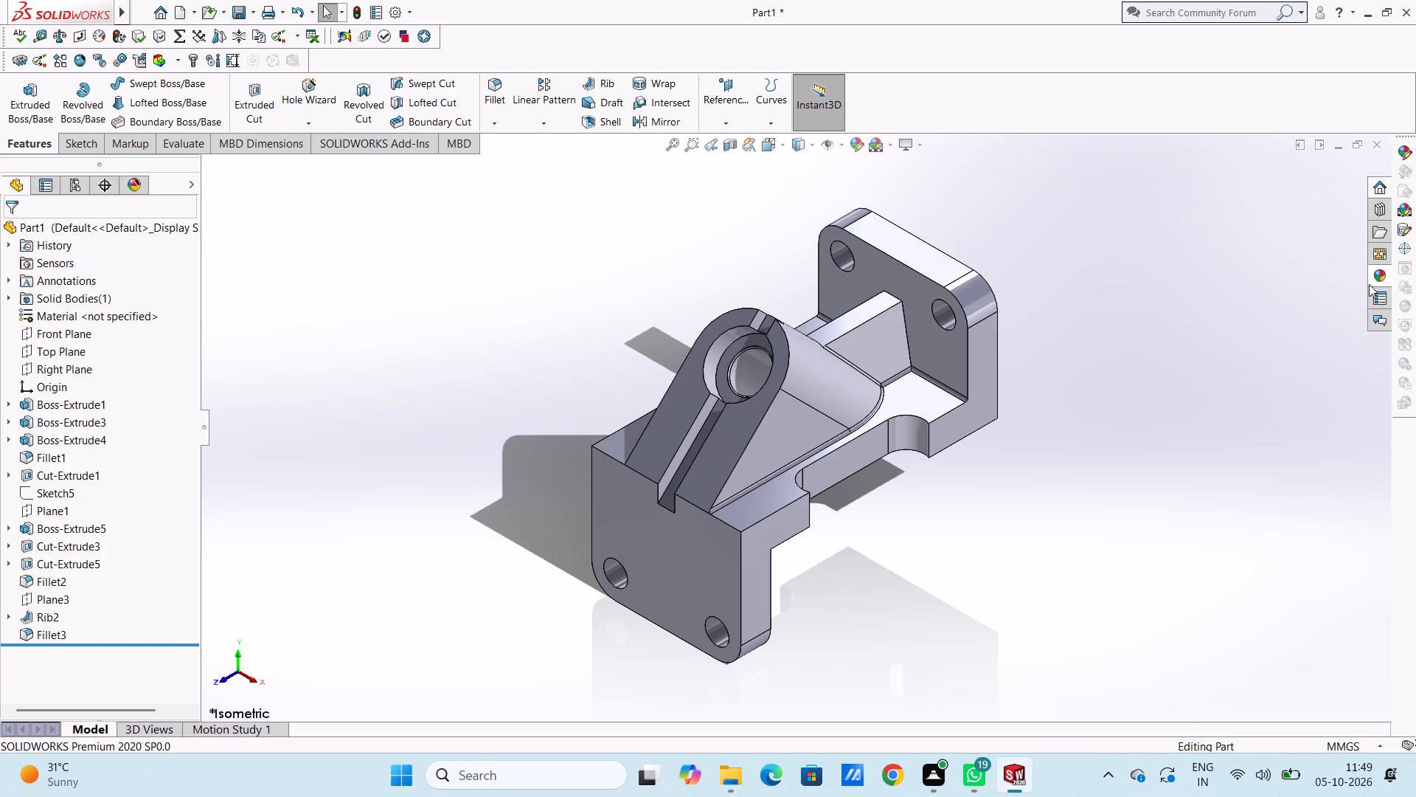
pyautogui.click(953, 392)
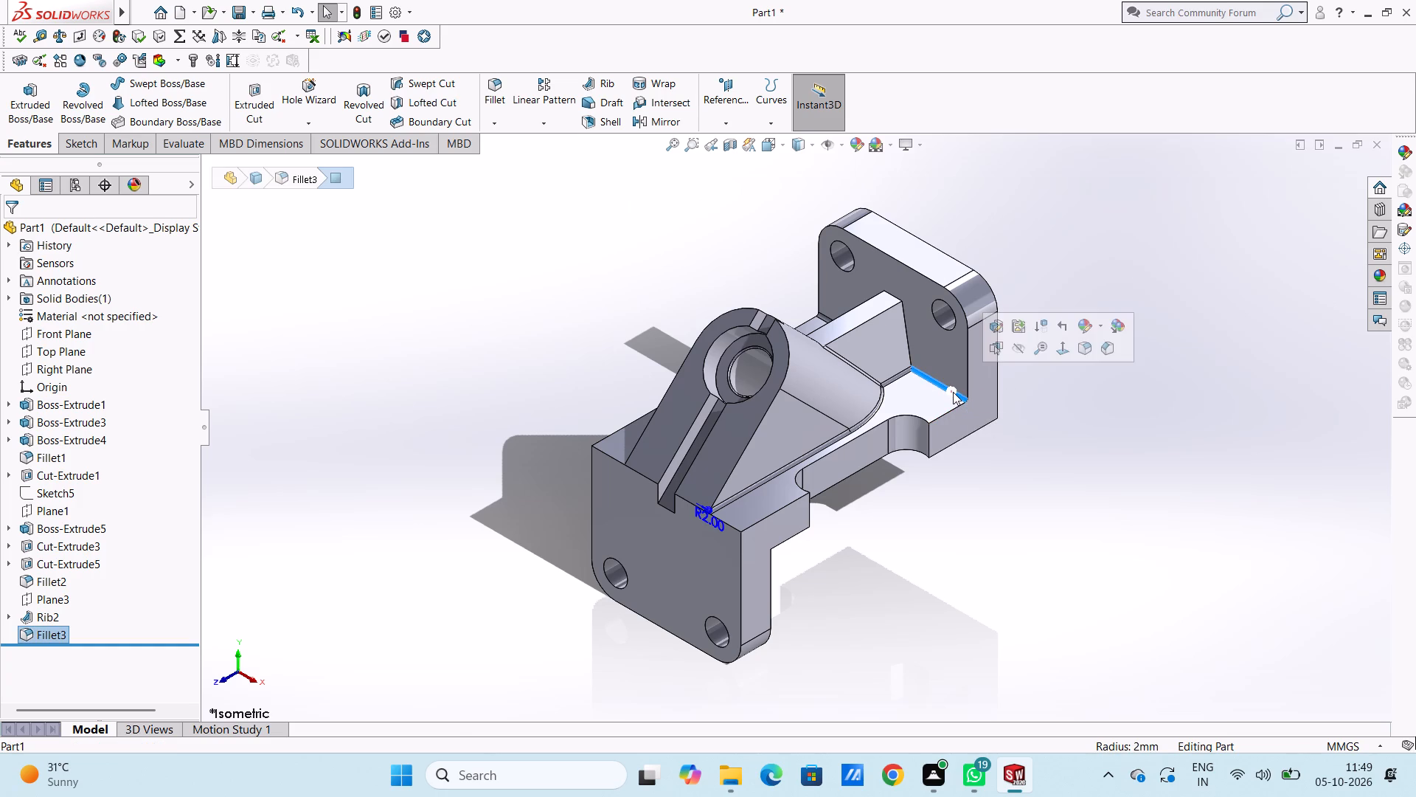
pyautogui.click(1078, 322)
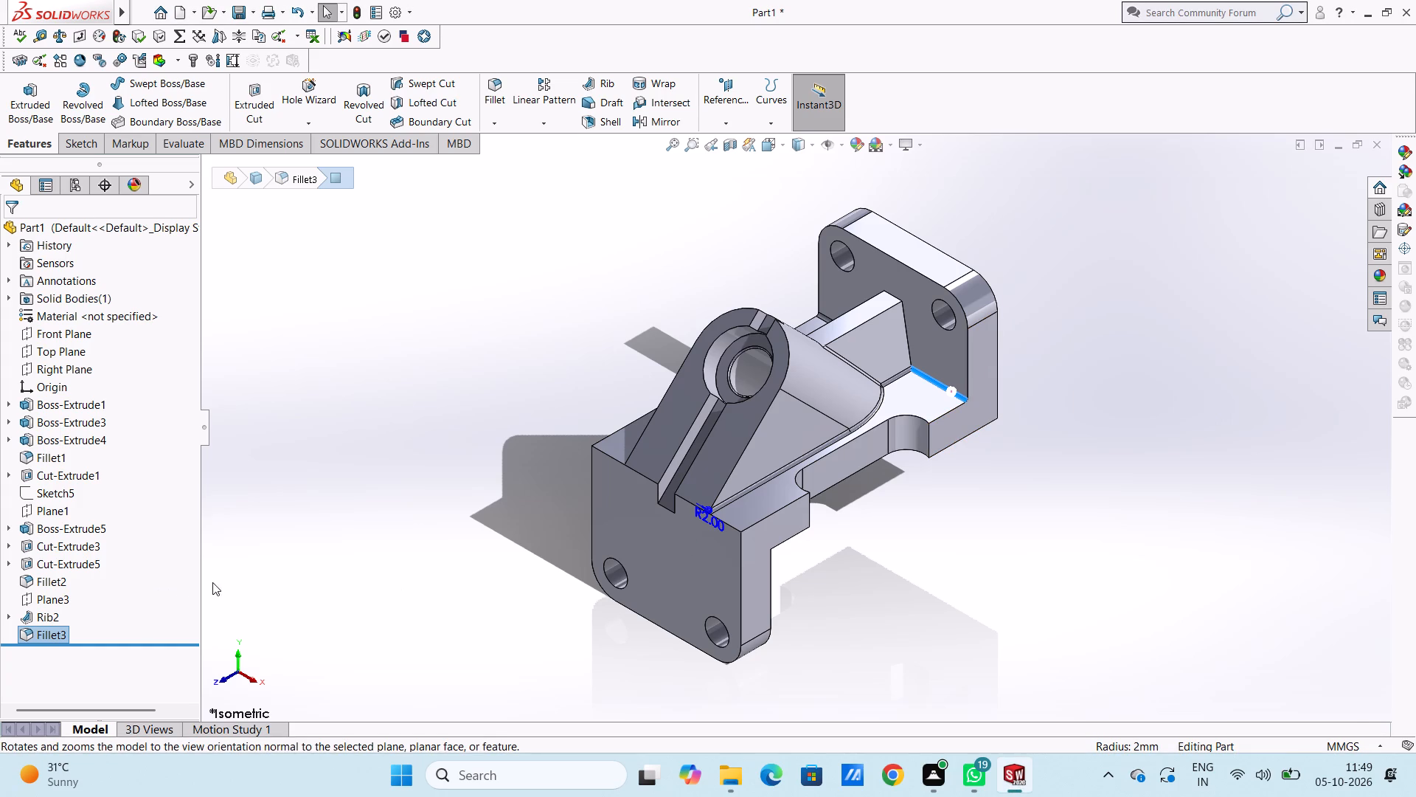
pyautogui.click(855, 145)
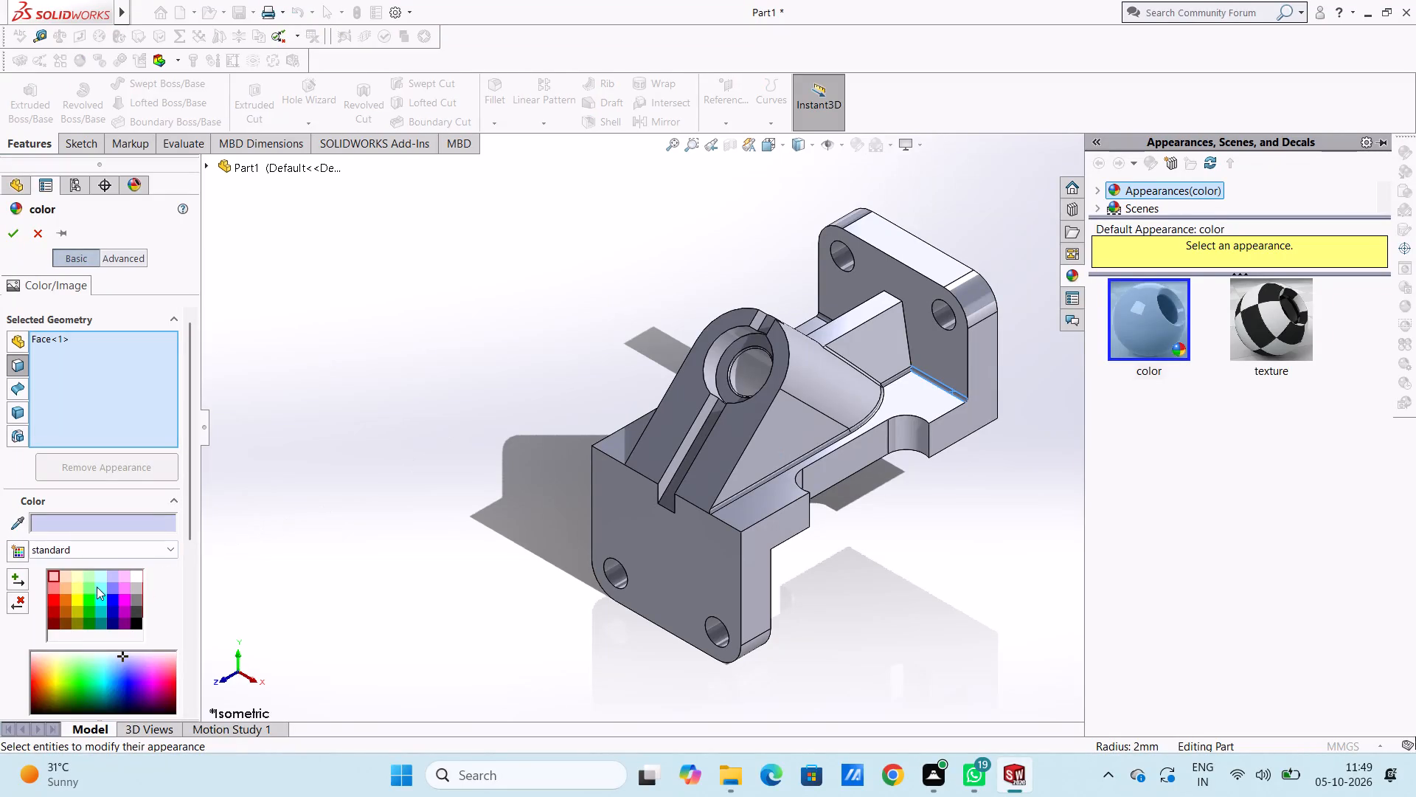
pyautogui.click(51, 584)
pyautogui.click(51, 603)
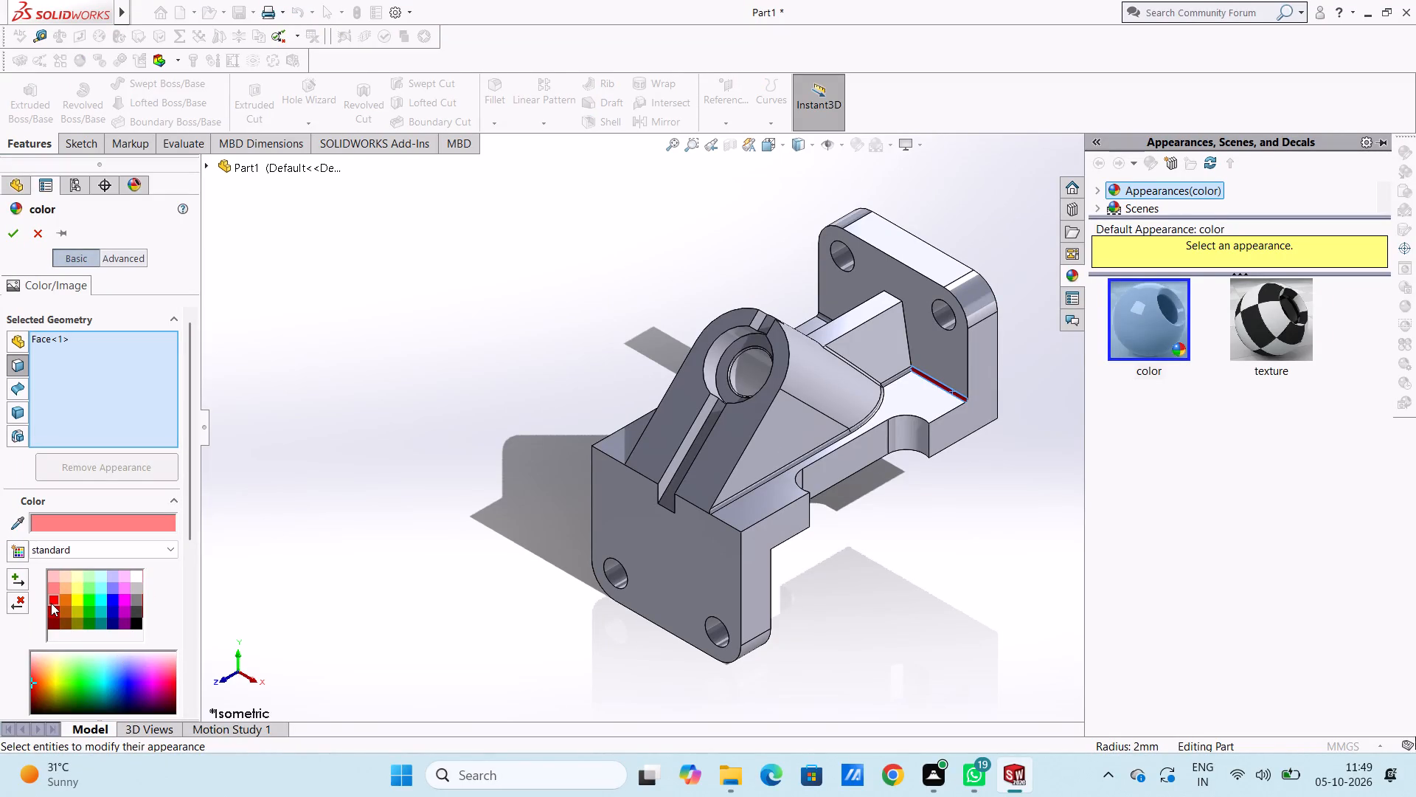
pyautogui.click(55, 612)
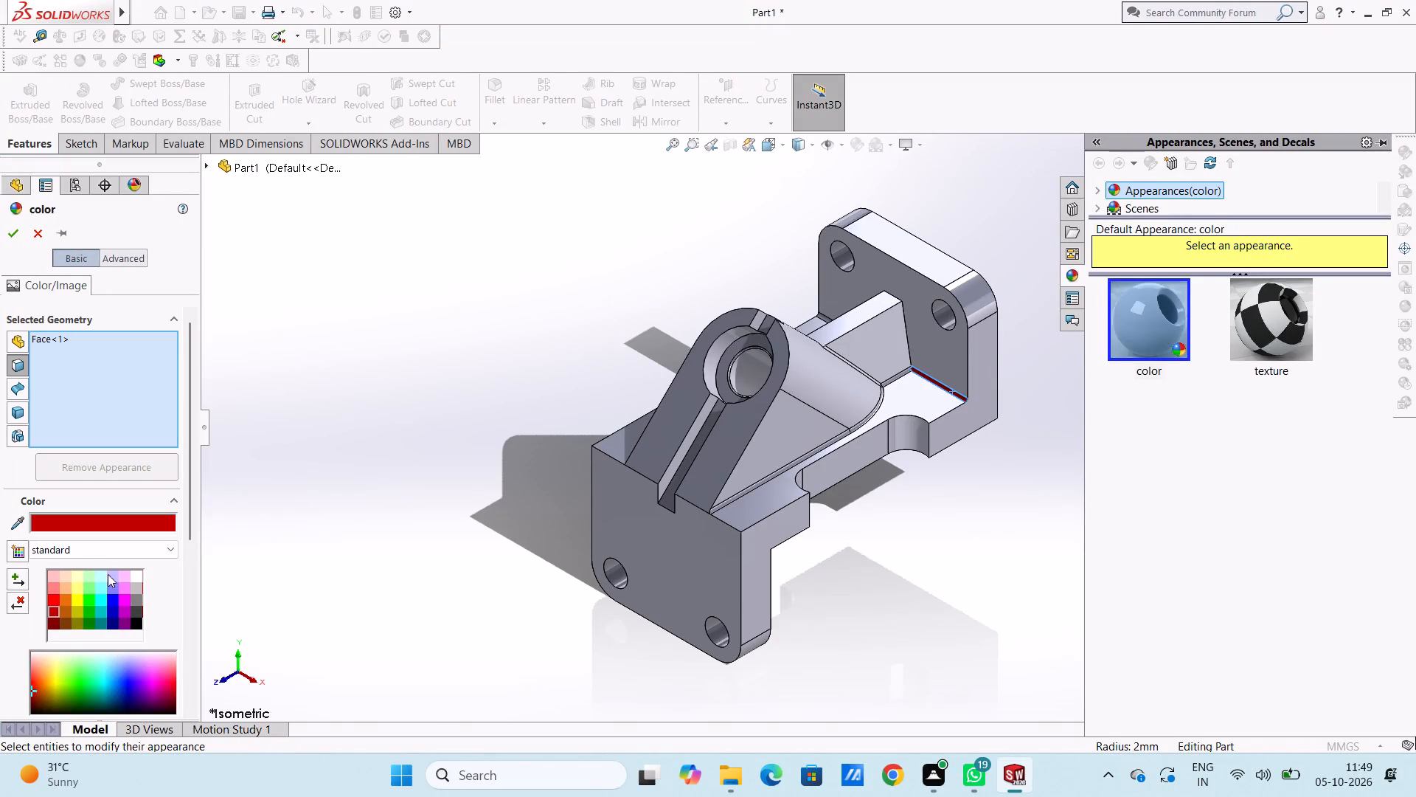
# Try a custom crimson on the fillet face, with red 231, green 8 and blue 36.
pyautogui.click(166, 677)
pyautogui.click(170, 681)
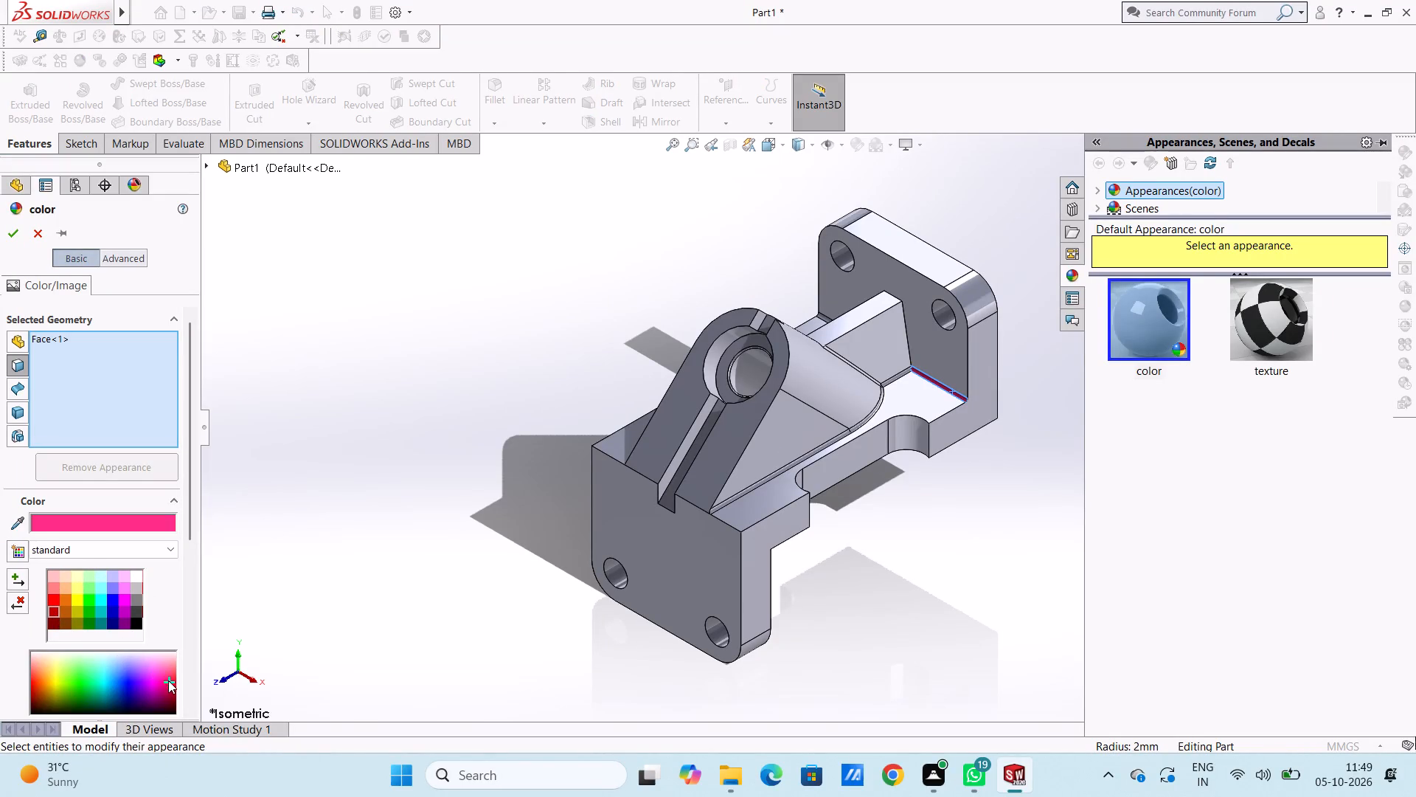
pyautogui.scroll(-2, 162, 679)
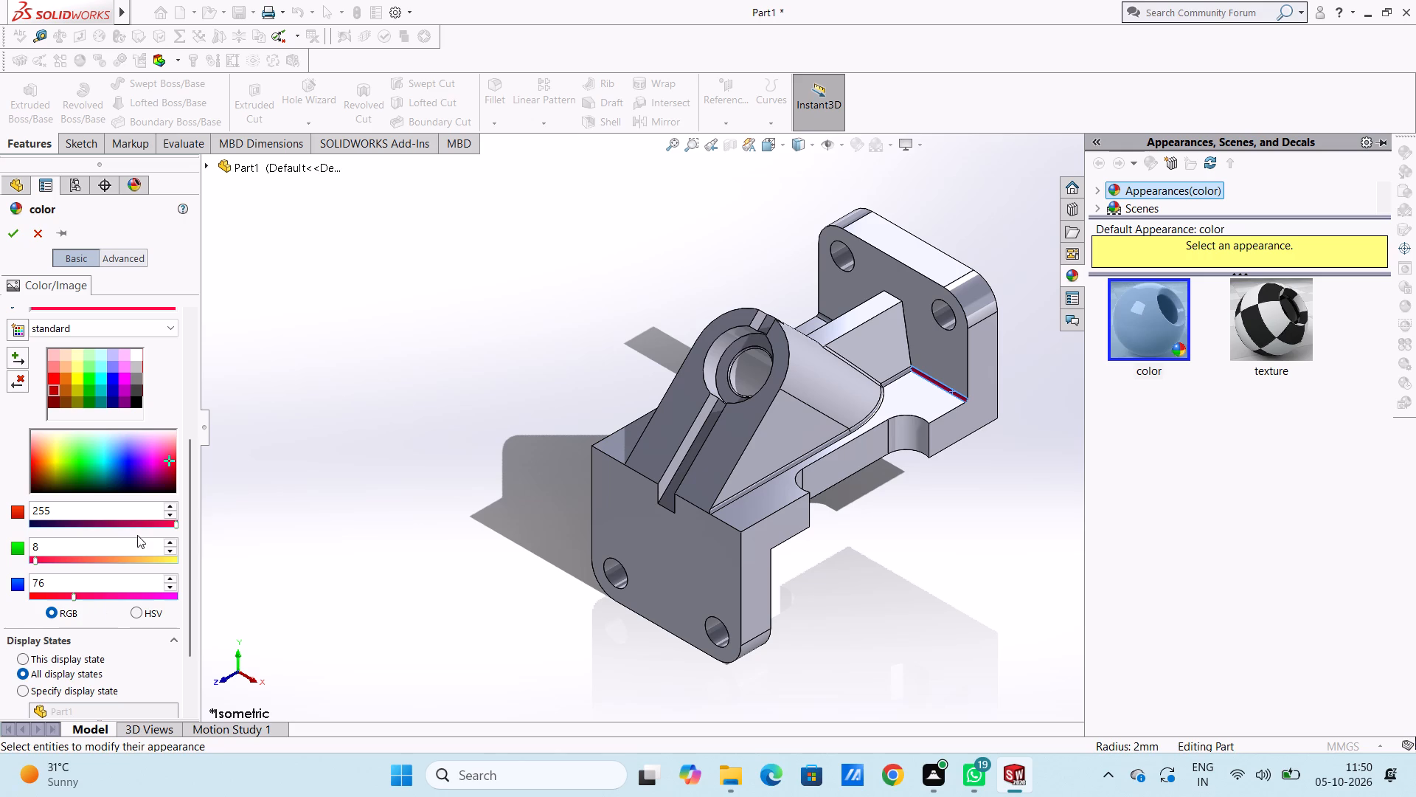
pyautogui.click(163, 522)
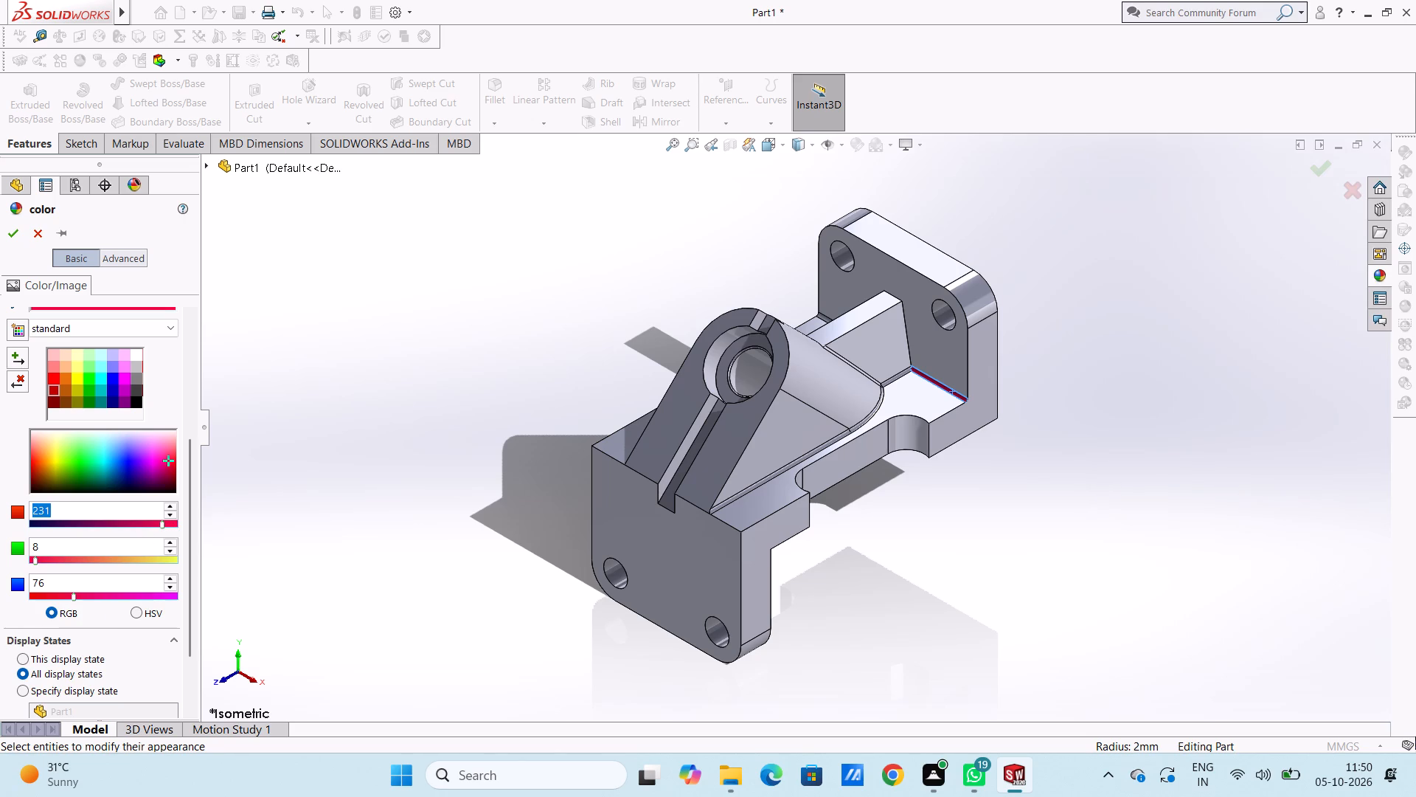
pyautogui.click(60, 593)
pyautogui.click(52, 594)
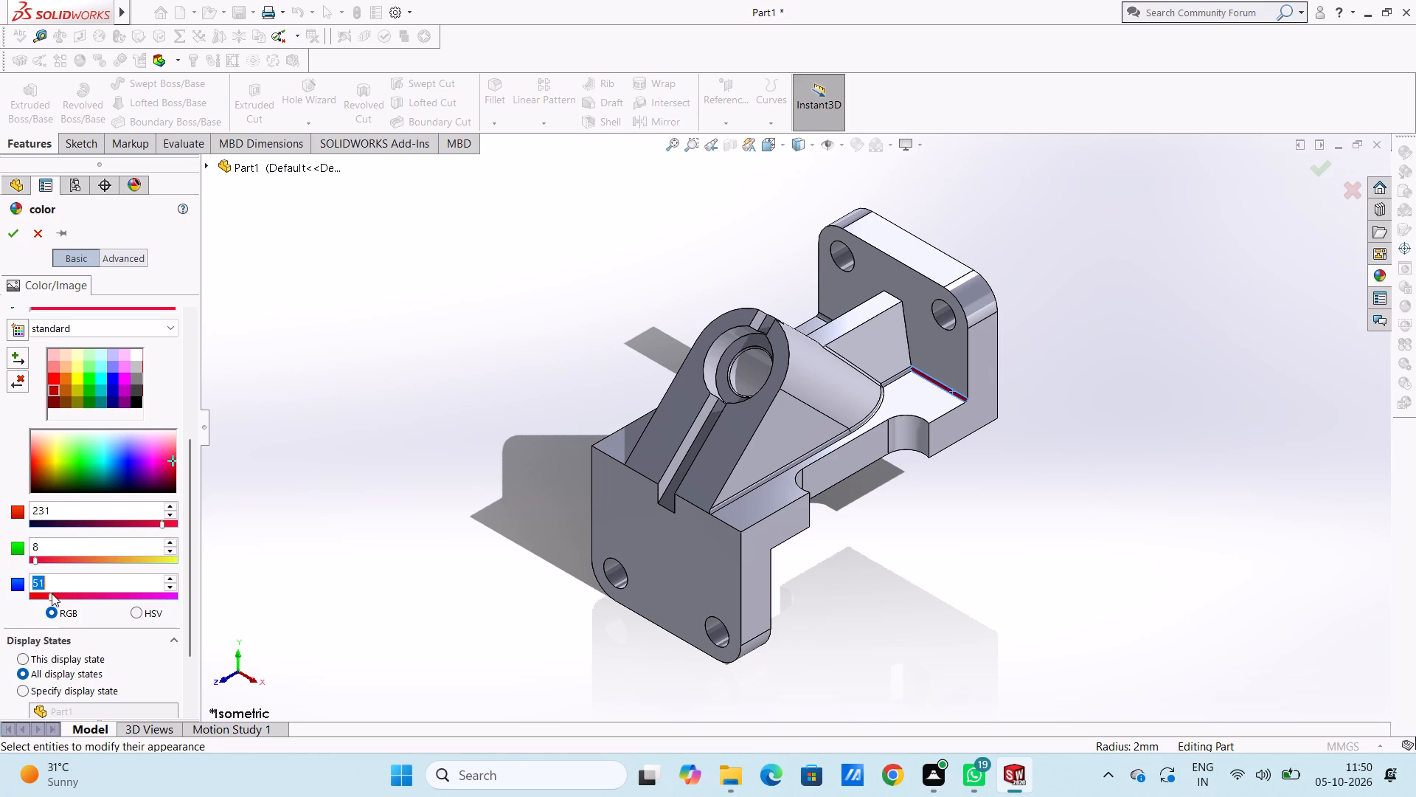
# Set the flange-to-base fillet face's colour to pure red, RGB 255, 0, 0.
pyautogui.click(55, 377)
pyautogui.click(86, 303)
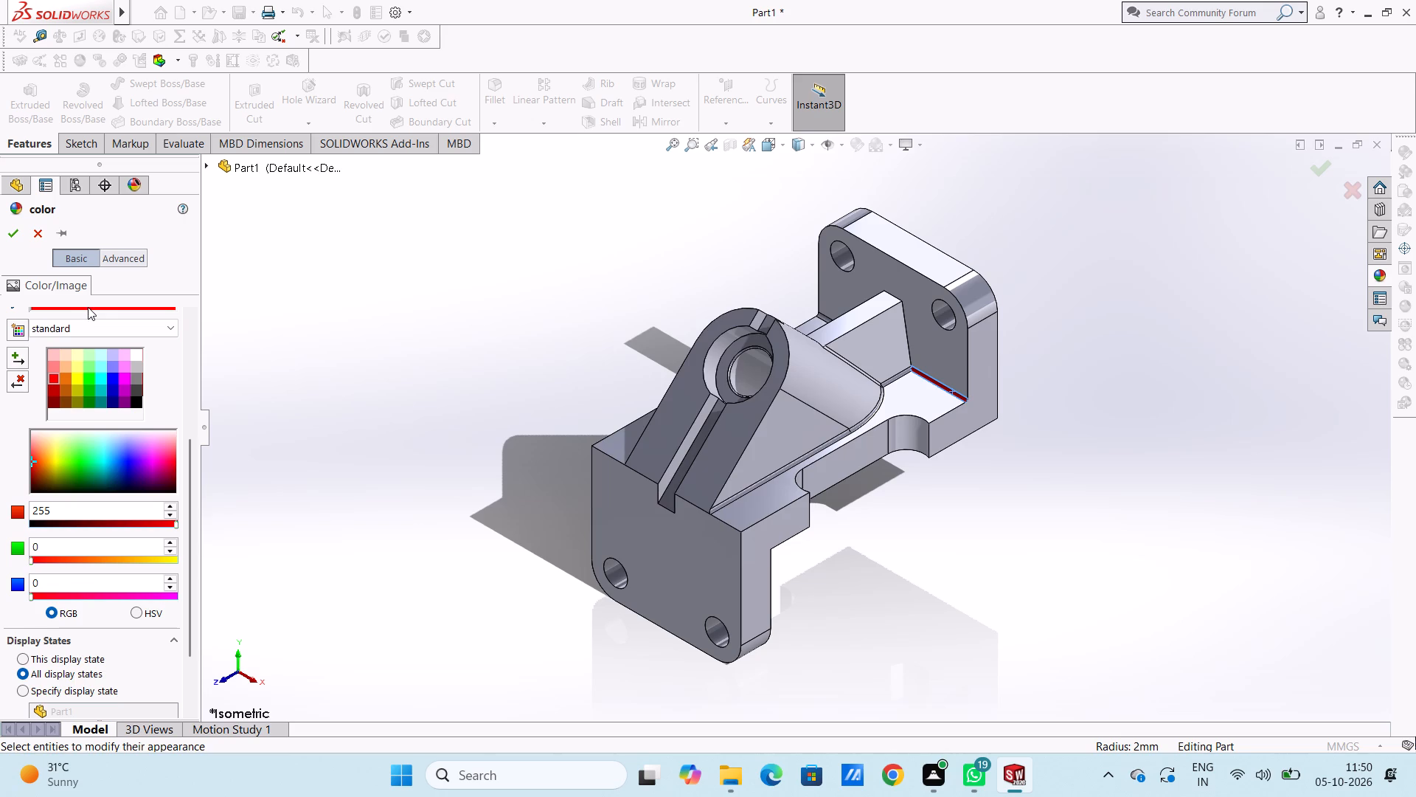
pyautogui.click(88, 307)
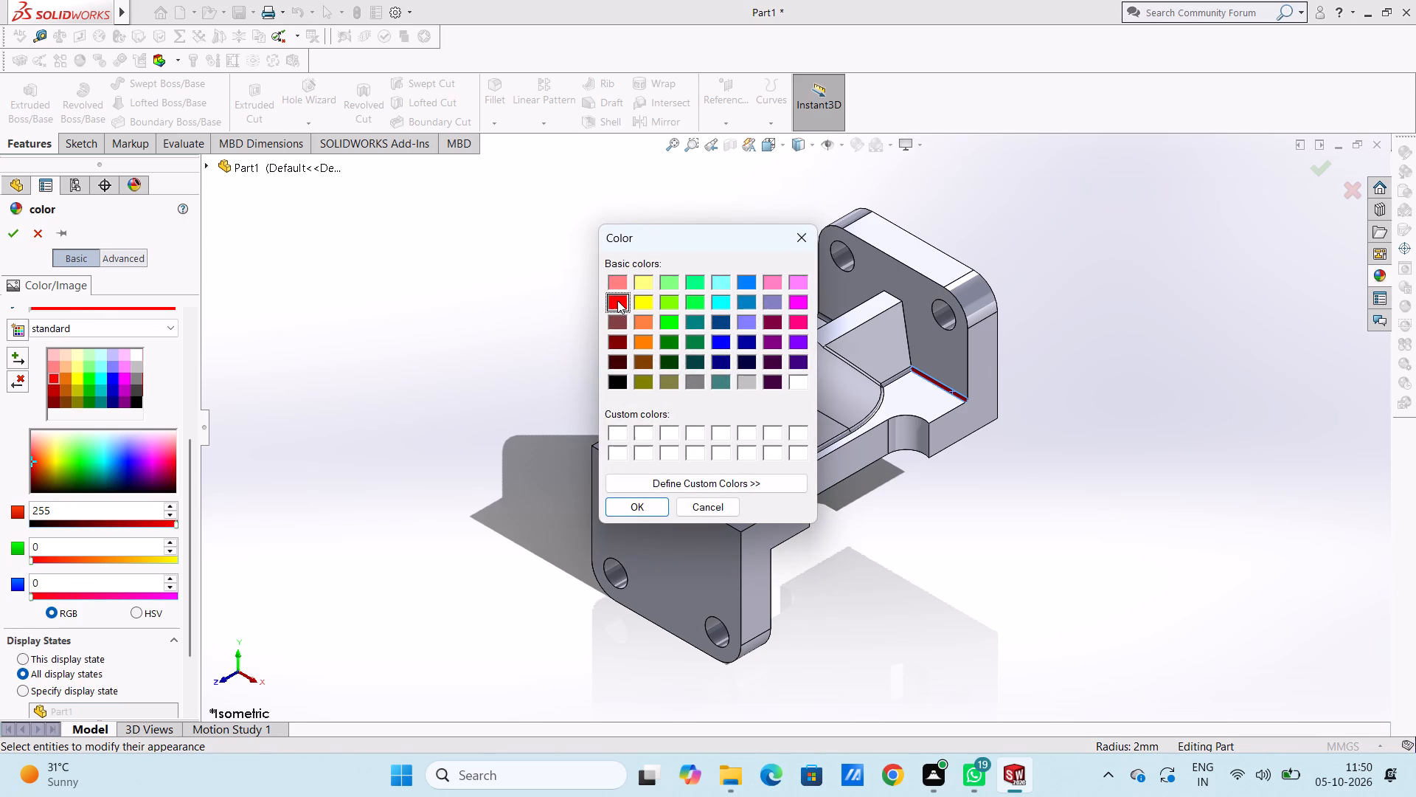
pyautogui.click(617, 298)
pyautogui.click(614, 299)
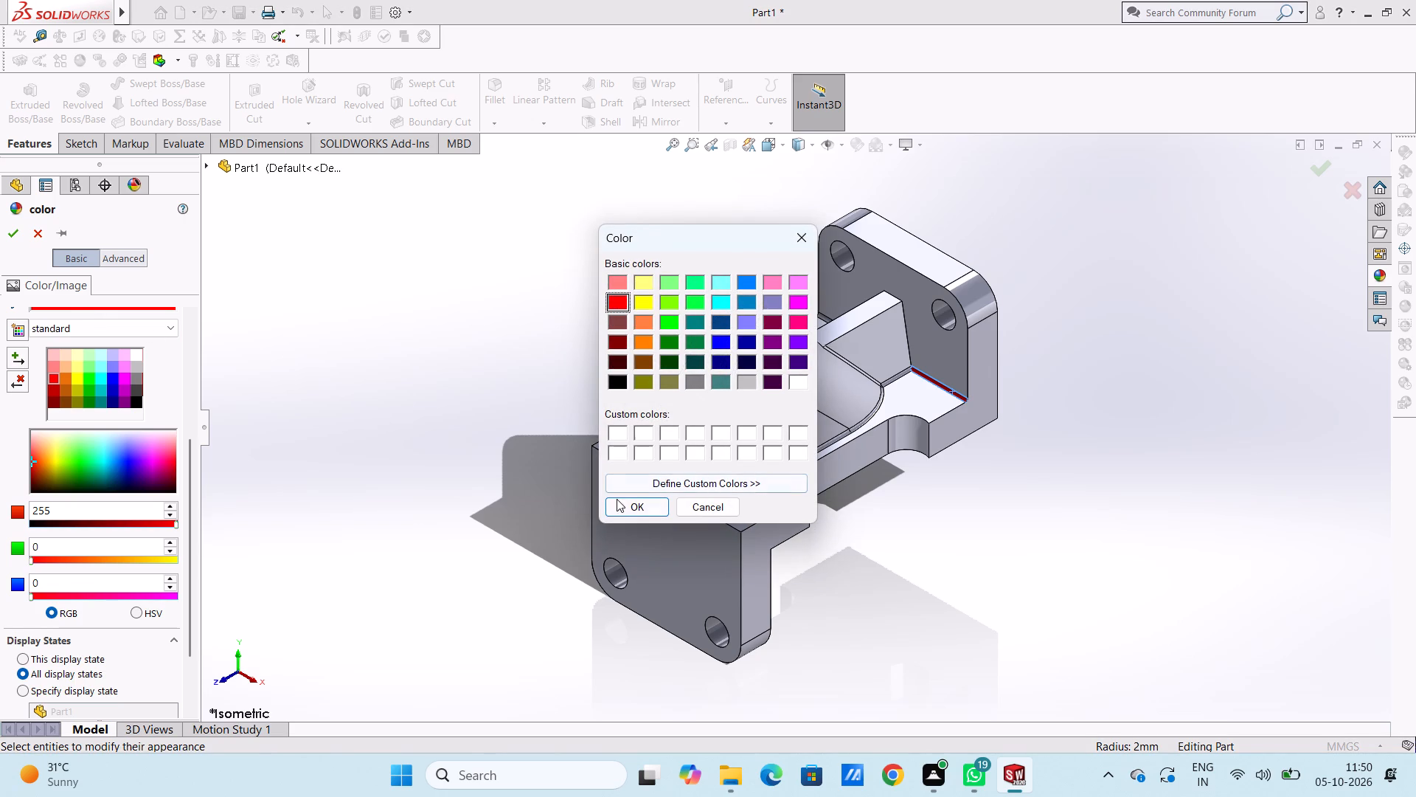
pyautogui.click(619, 501)
# Add the same side's rib-to-base, curved and straight boss-to-base, and rib-to-boss fillet faces to the red colouring.
pyautogui.click(898, 376)
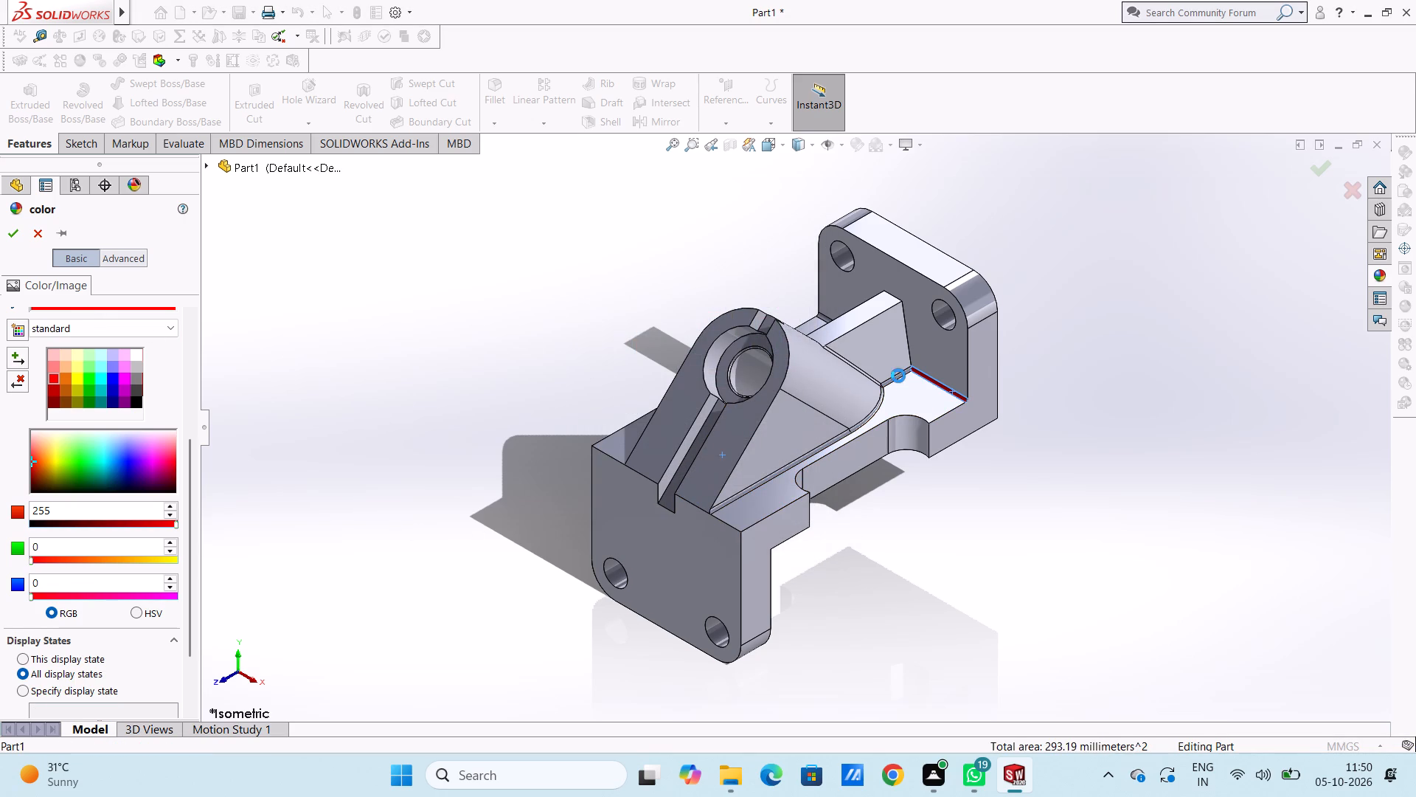
pyautogui.click(881, 396)
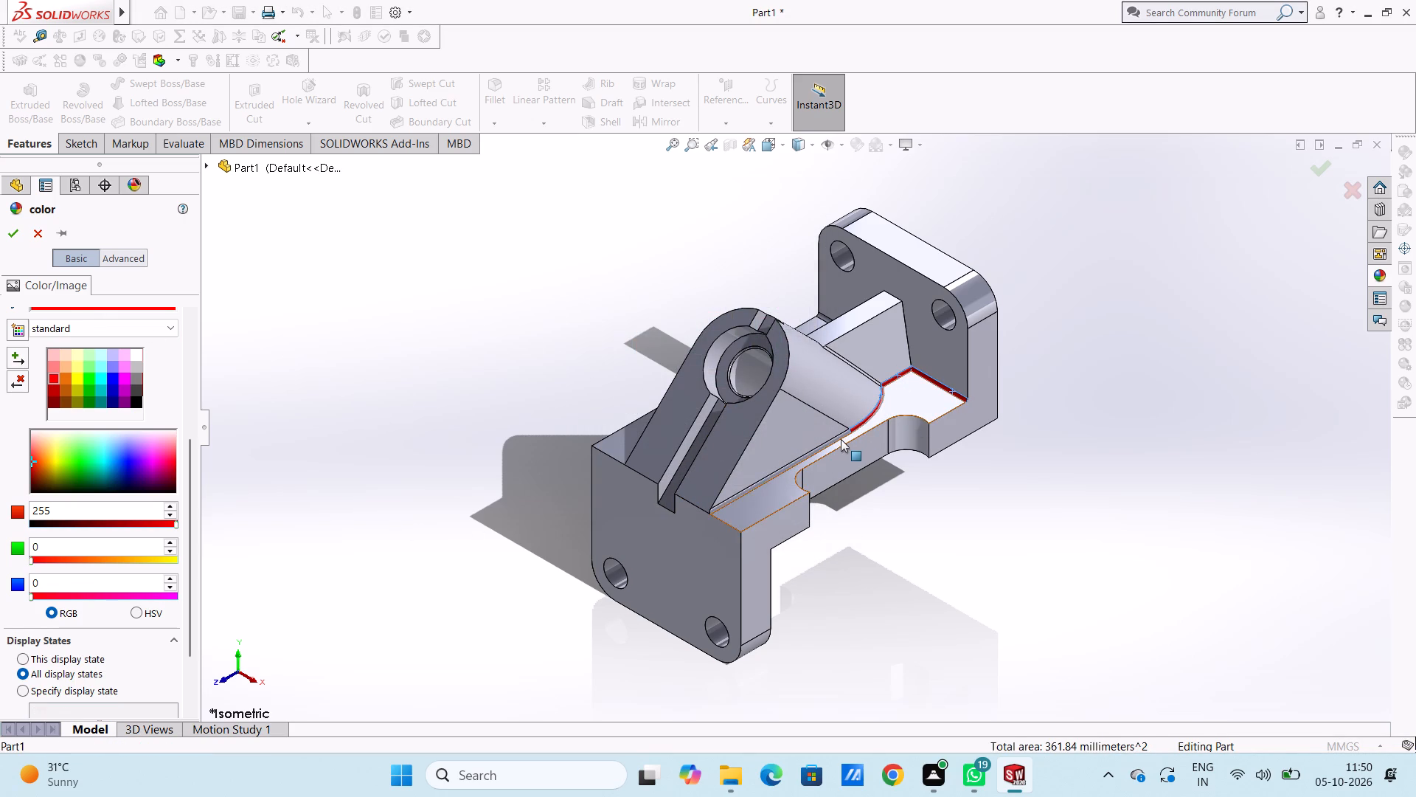
pyautogui.click(837, 439)
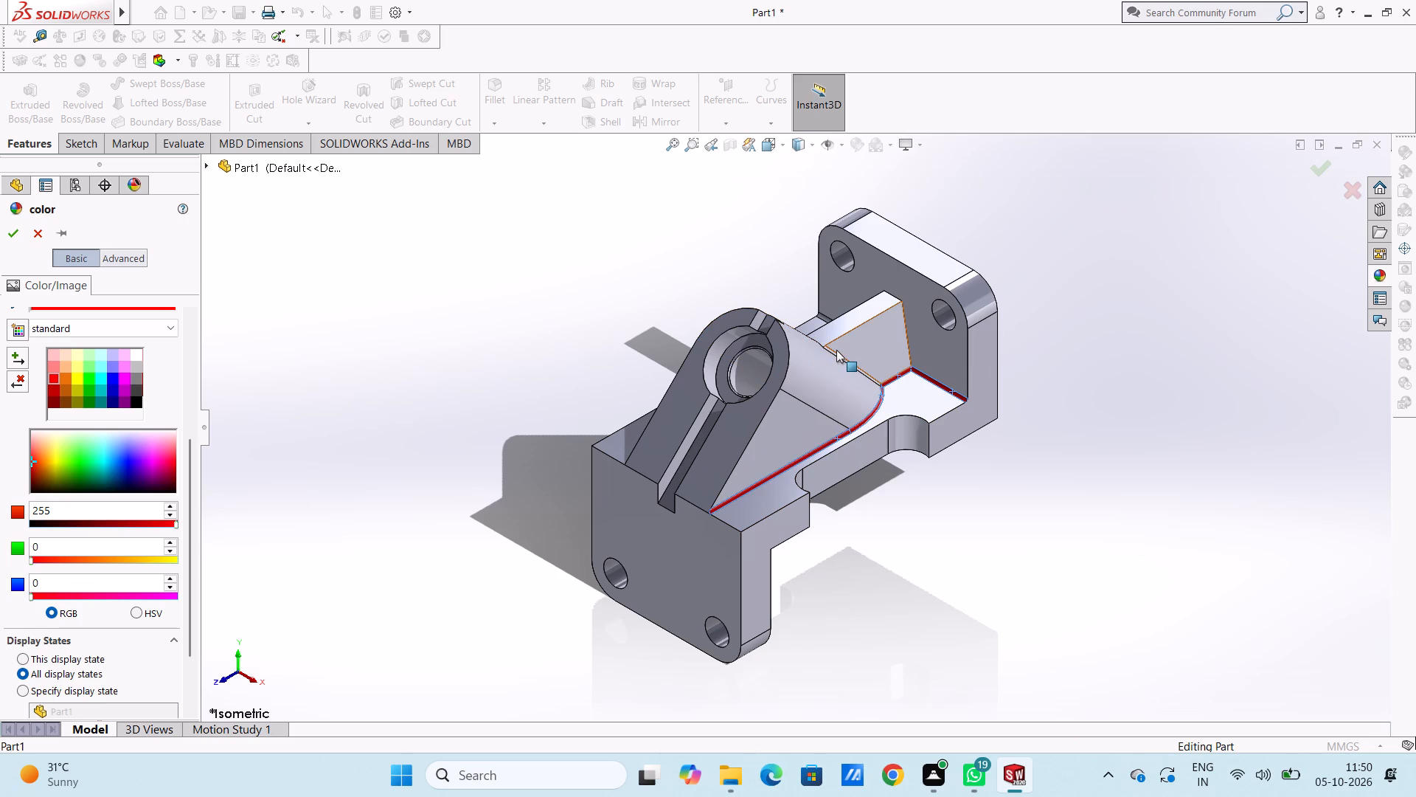
pyautogui.click(840, 356)
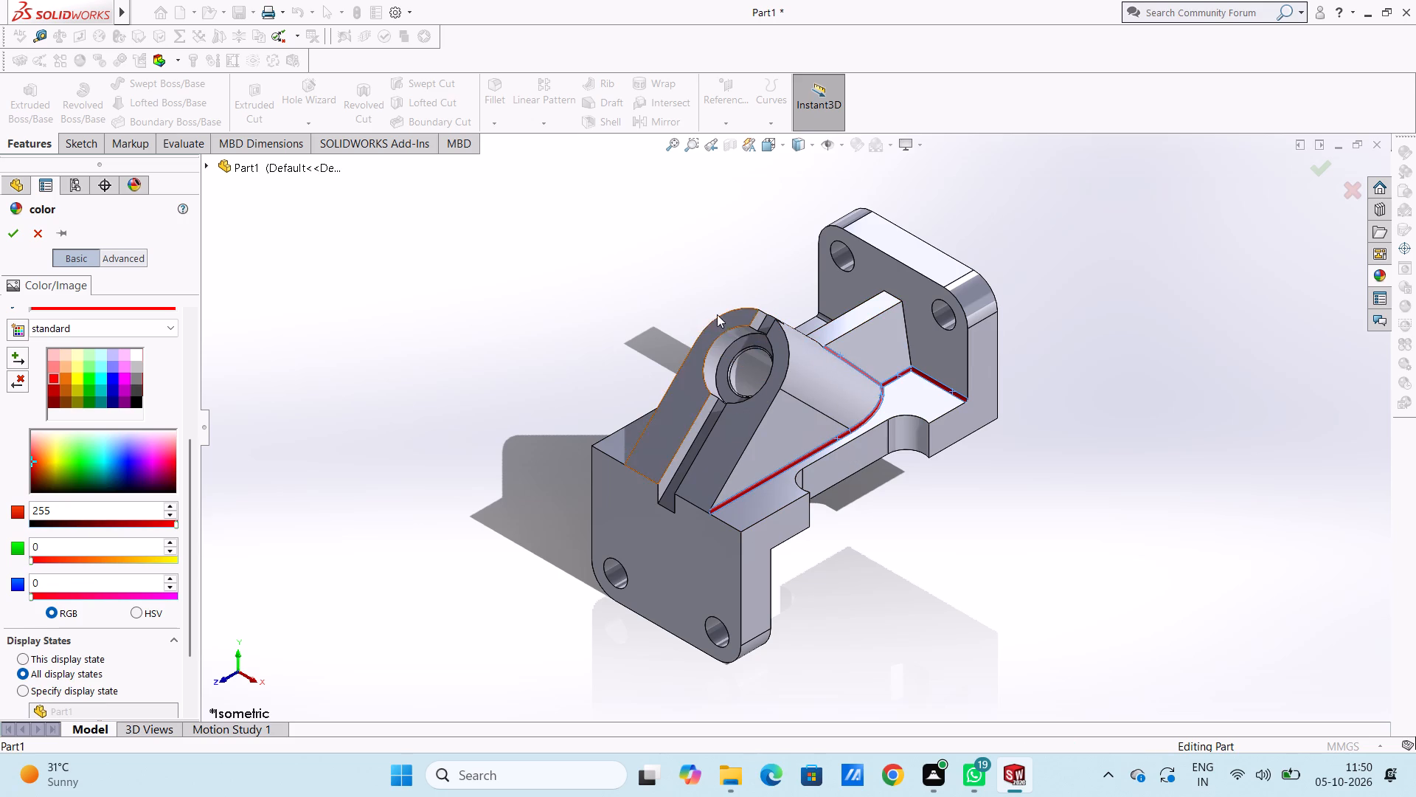
# Add the opposite side's rib-to-boss, rib-to-base and flange-to-base fillet faces to the red colouring and apply it.
pyautogui.scroll(-1, 701, 291)
pyautogui.moveTo(666, 276); pyautogui.dragTo(752, 497, button='middle')
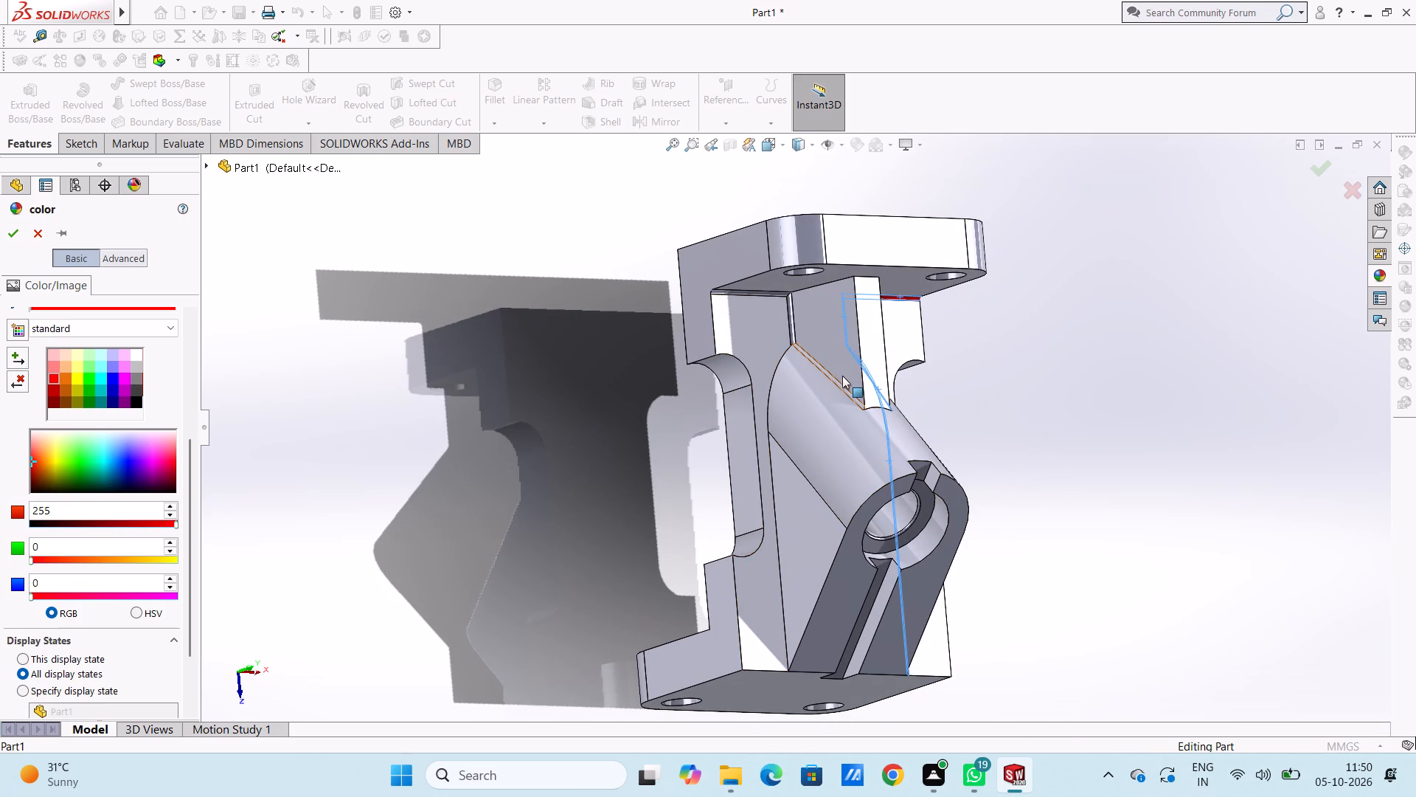
pyautogui.click(838, 384)
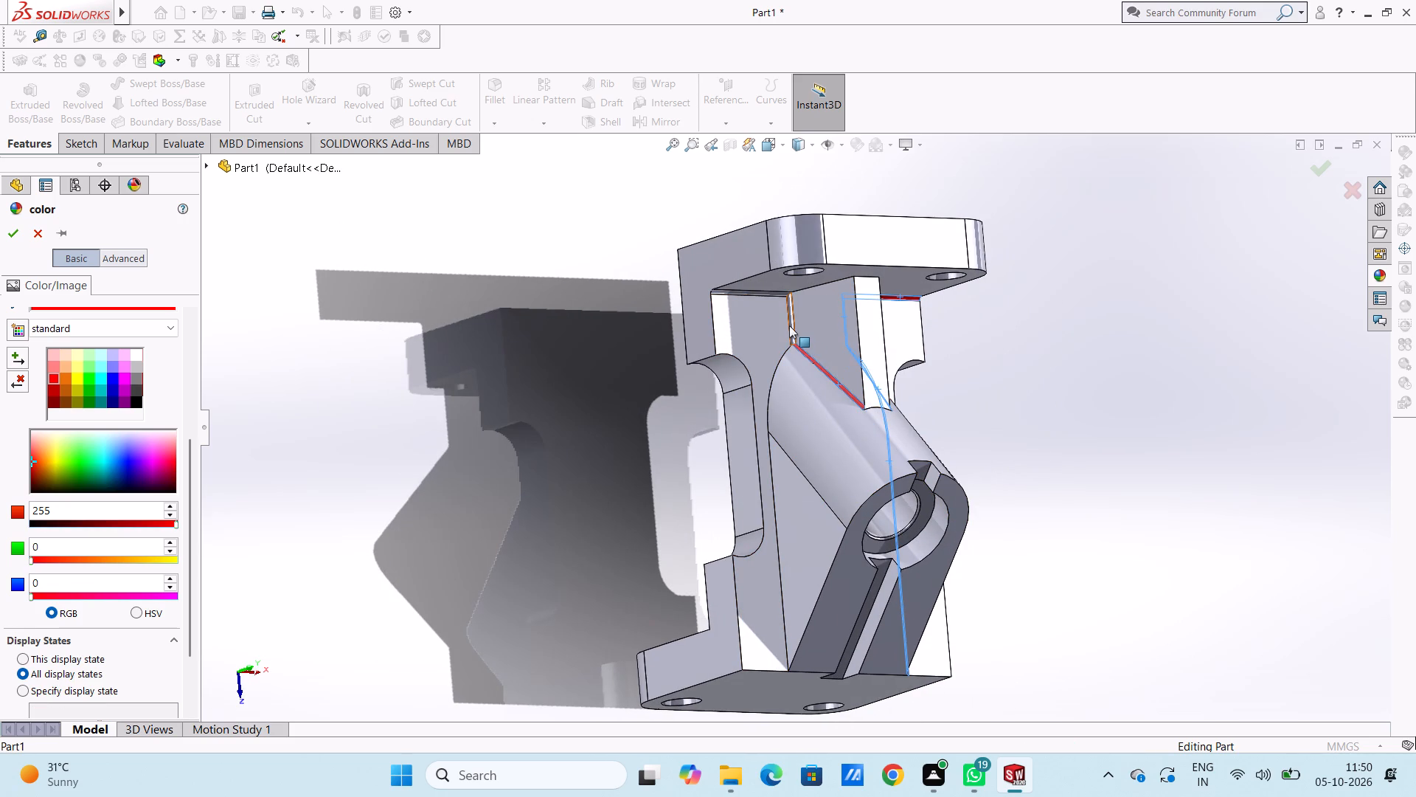
pyautogui.click(791, 323)
pyautogui.click(773, 292)
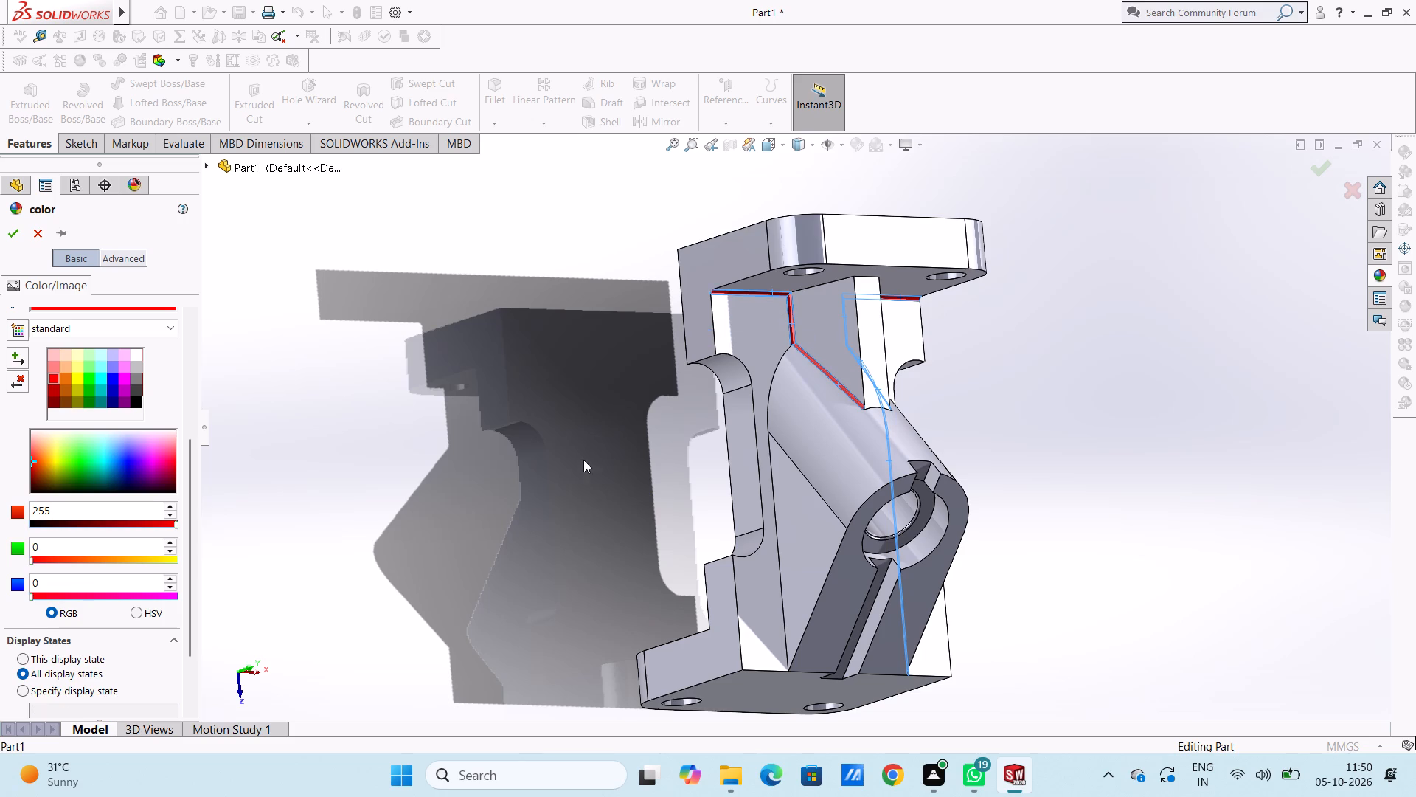
pyautogui.moveTo(585, 472); pyautogui.dragTo(524, 355, button='middle')
pyautogui.scroll(2, 532, 438)
pyautogui.scroll(1, 601, 542)
pyautogui.moveTo(601, 542); pyautogui.dragTo(617, 534, button='middle')
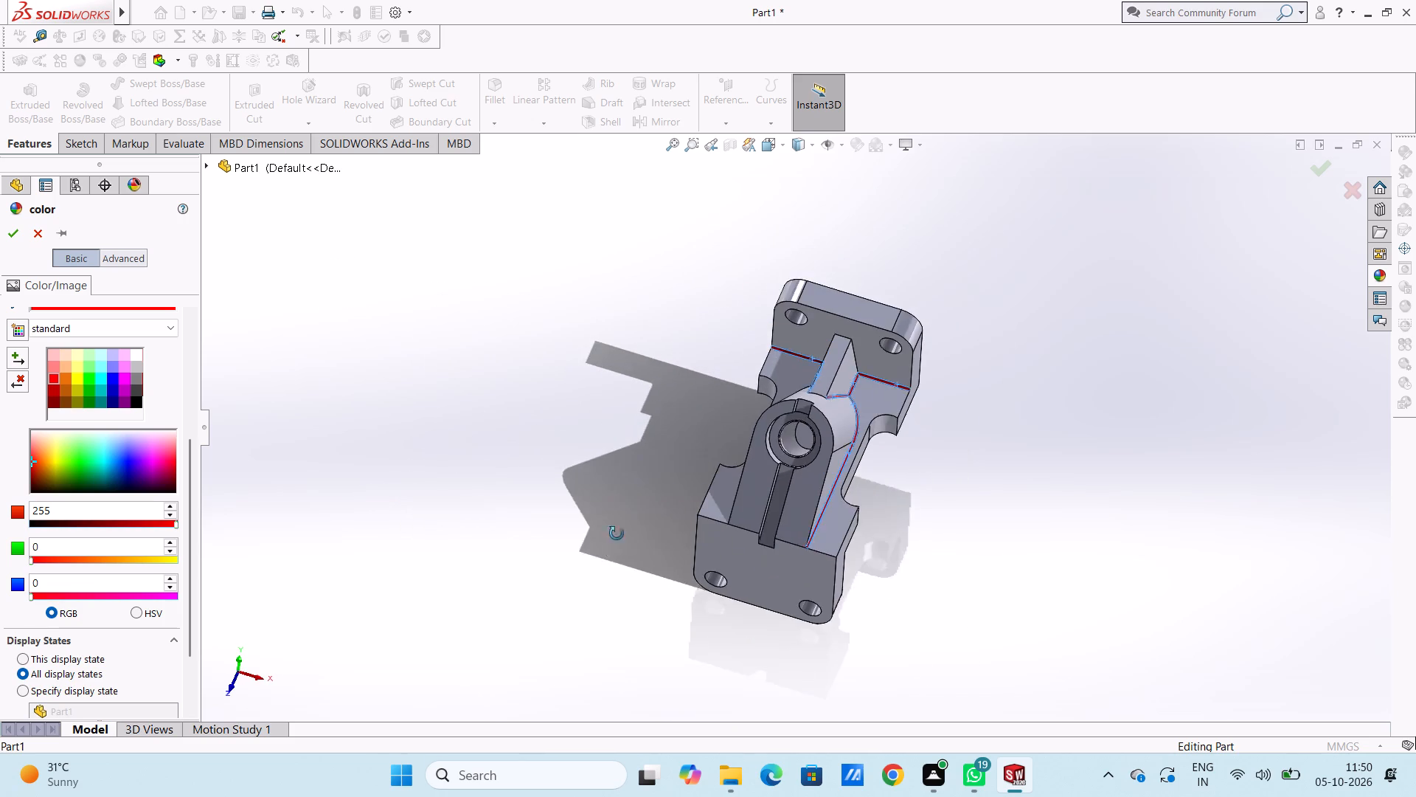
pyautogui.moveTo(617, 534); pyautogui.dragTo(642, 610, button='middle')
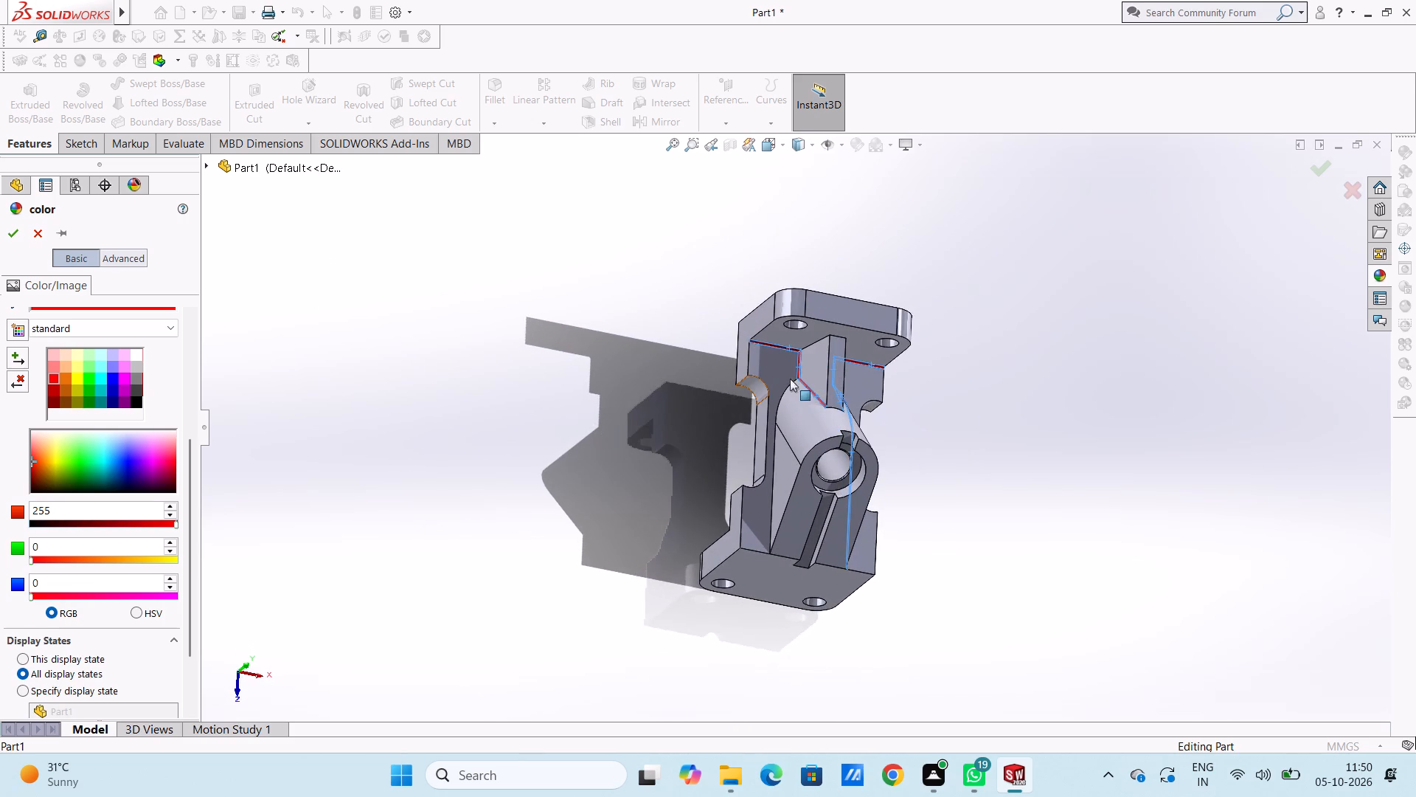
pyautogui.scroll(-1, 841, 375)
pyautogui.scroll(-5, 772, 376)
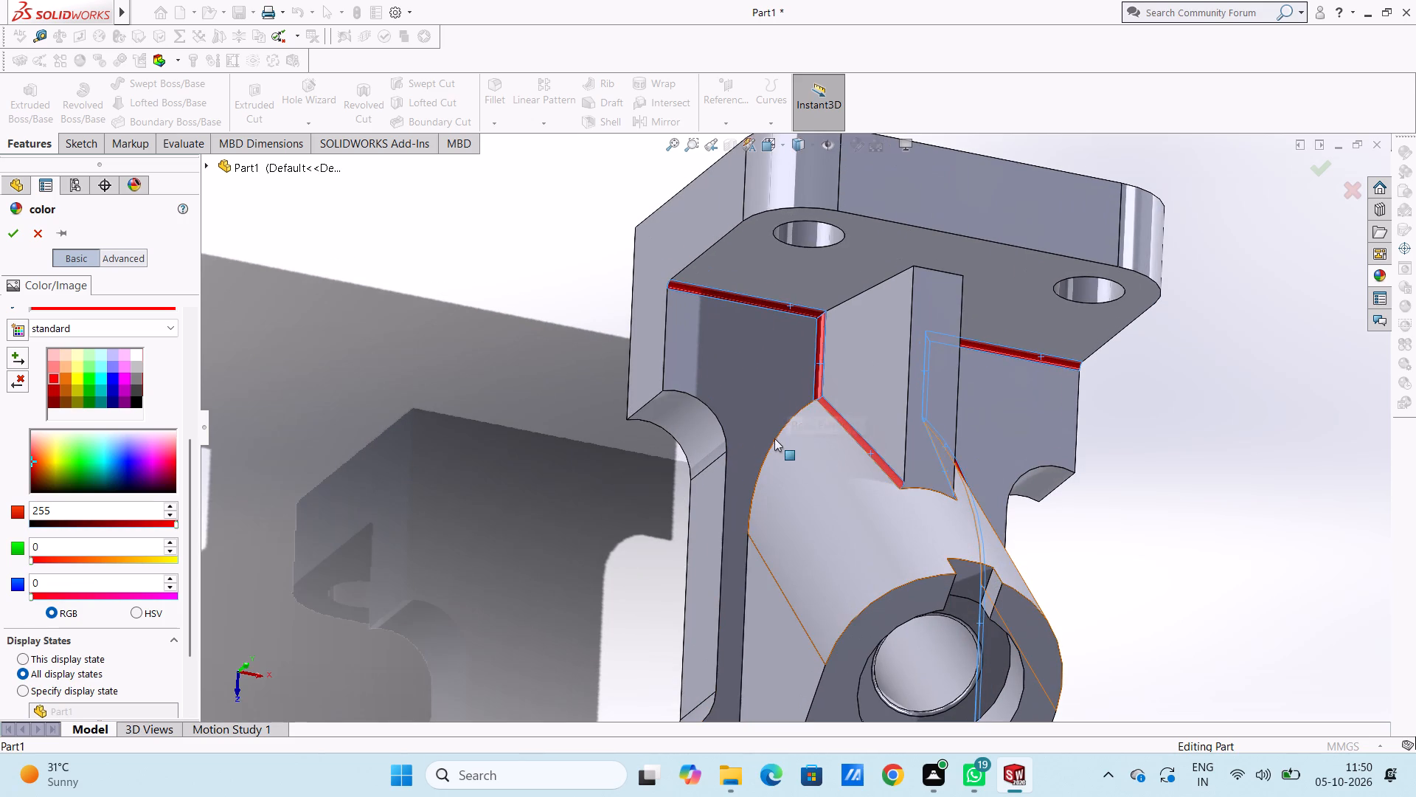
pyautogui.click(4, 231)
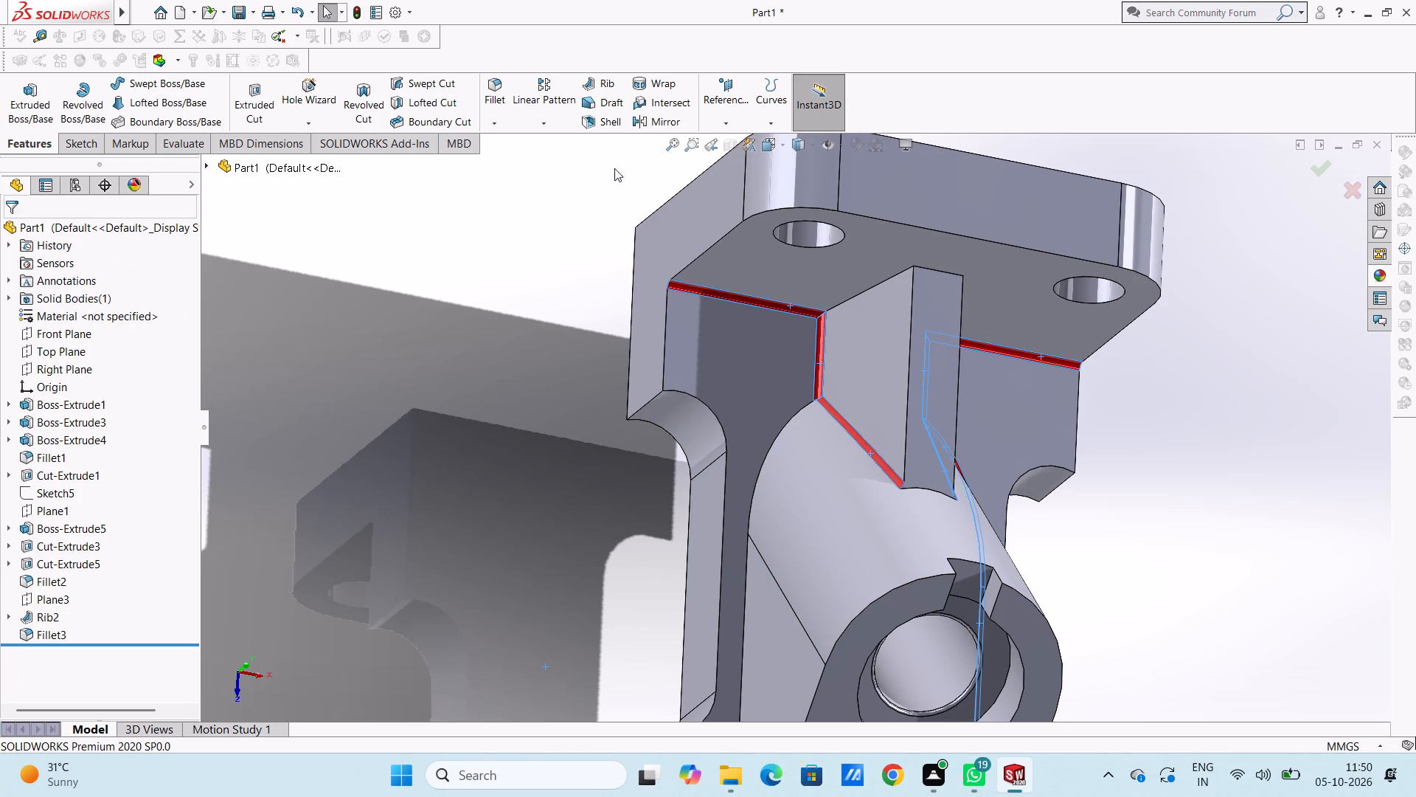
# Fillet the remaining boss-to-base edge on the opposite side at 2 mm.
pyautogui.click(499, 88)
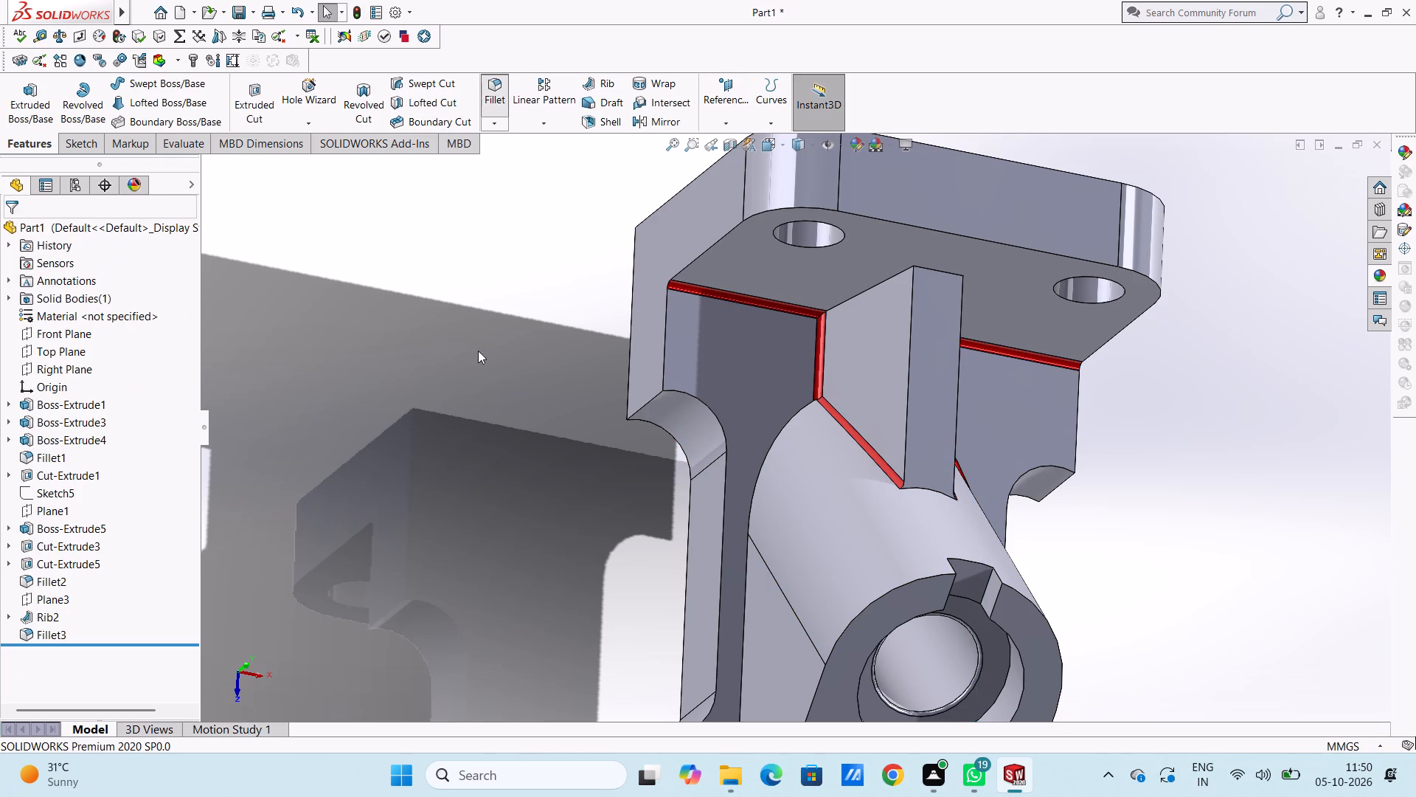
pyautogui.click(752, 500)
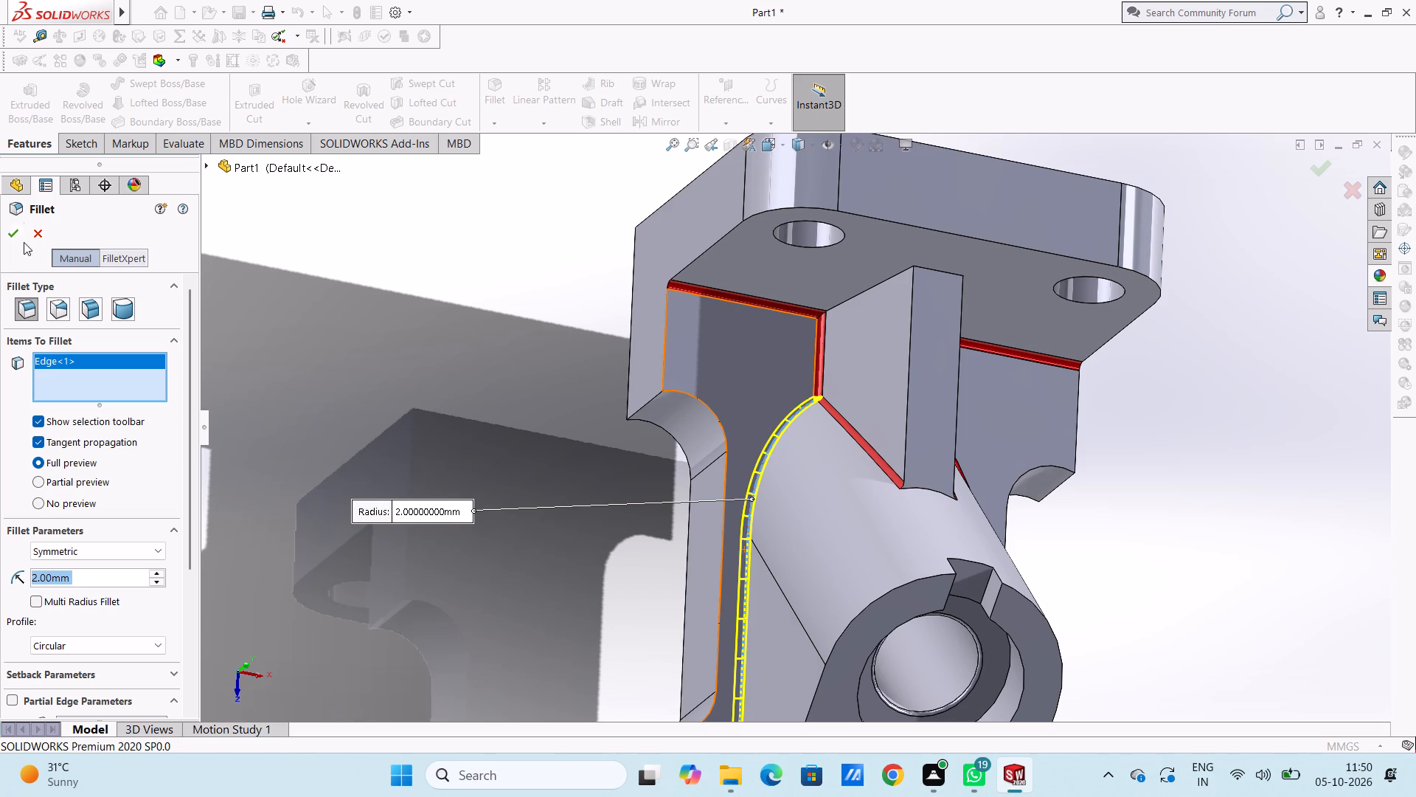
pyautogui.click(19, 241)
# Colour the straight and curved faces of the new boss-to-base fillet red.
pyautogui.scroll(-3, 443, 388)
pyautogui.scroll(3, 459, 416)
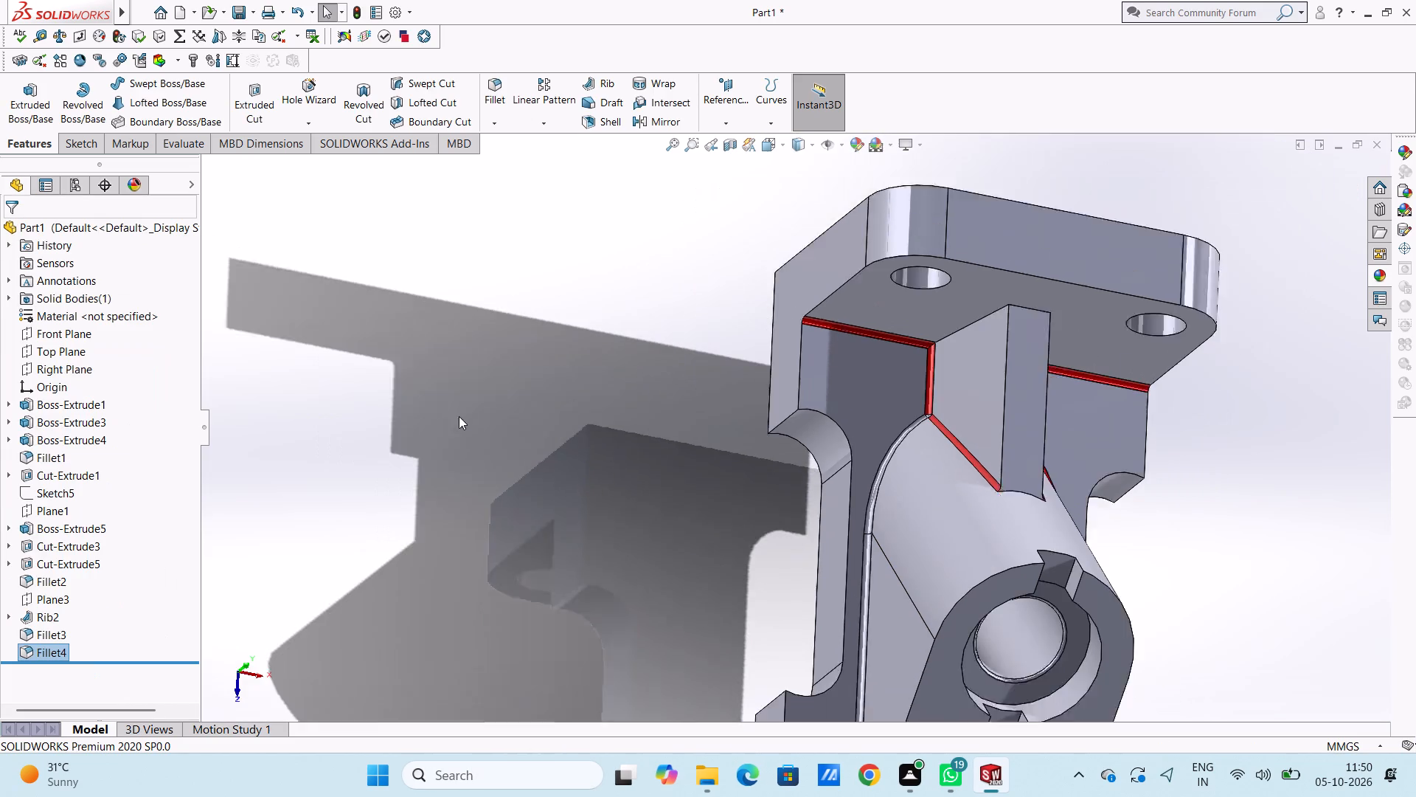
pyautogui.scroll(1, 459, 416)
pyautogui.scroll(4, 485, 470)
pyautogui.moveTo(513, 481); pyautogui.dragTo(529, 350, button='middle')
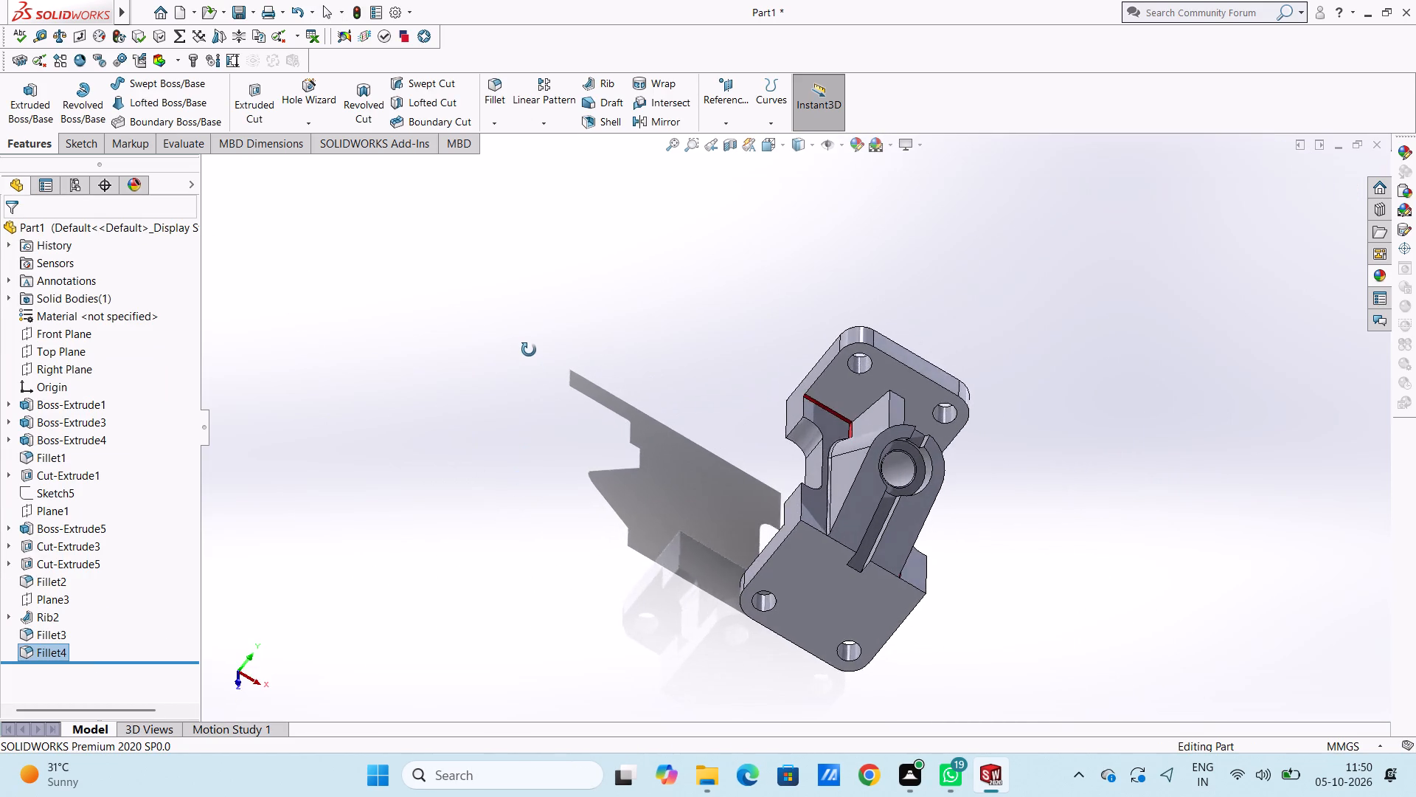
pyautogui.moveTo(529, 350); pyautogui.dragTo(569, 445, button='middle')
pyautogui.scroll(-3, 979, 500)
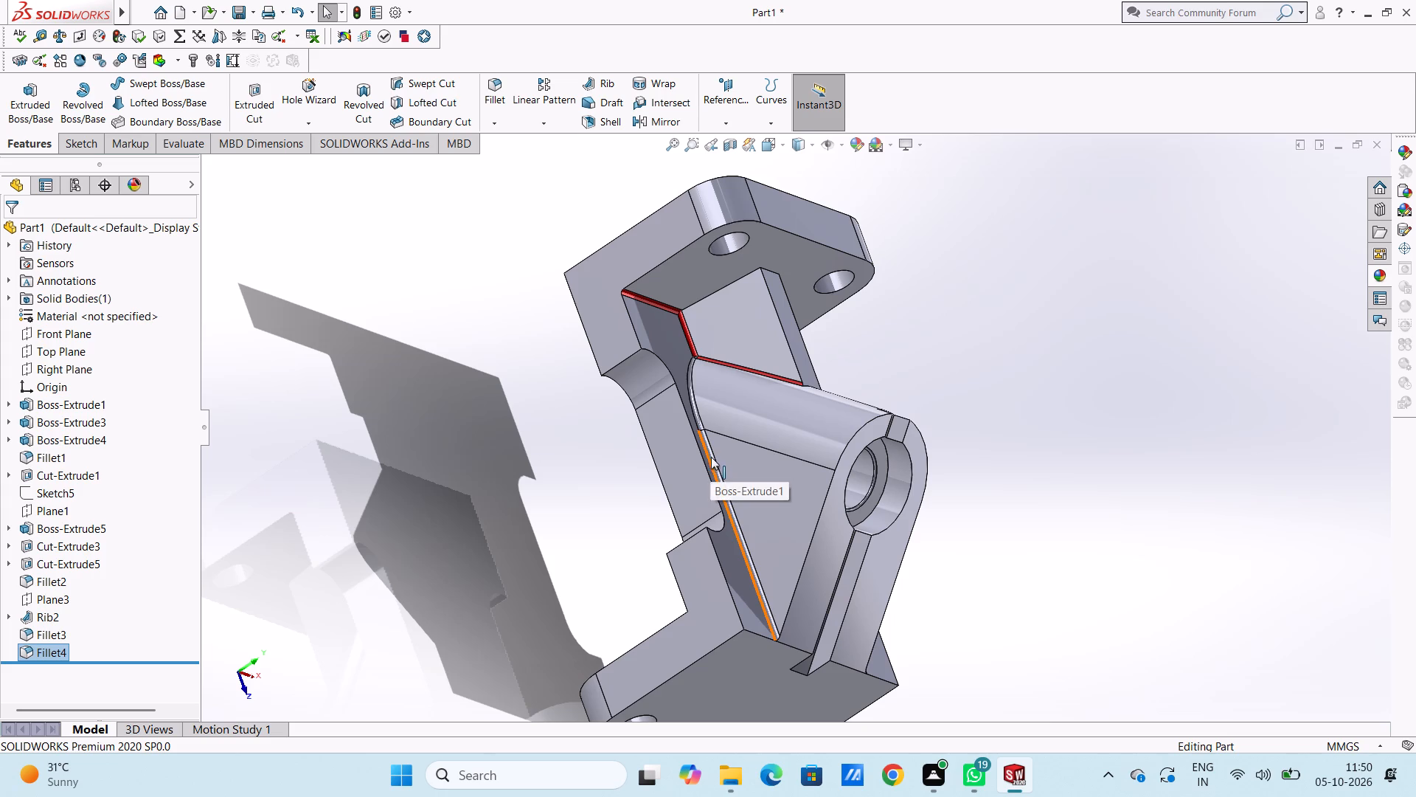
pyautogui.click(710, 454)
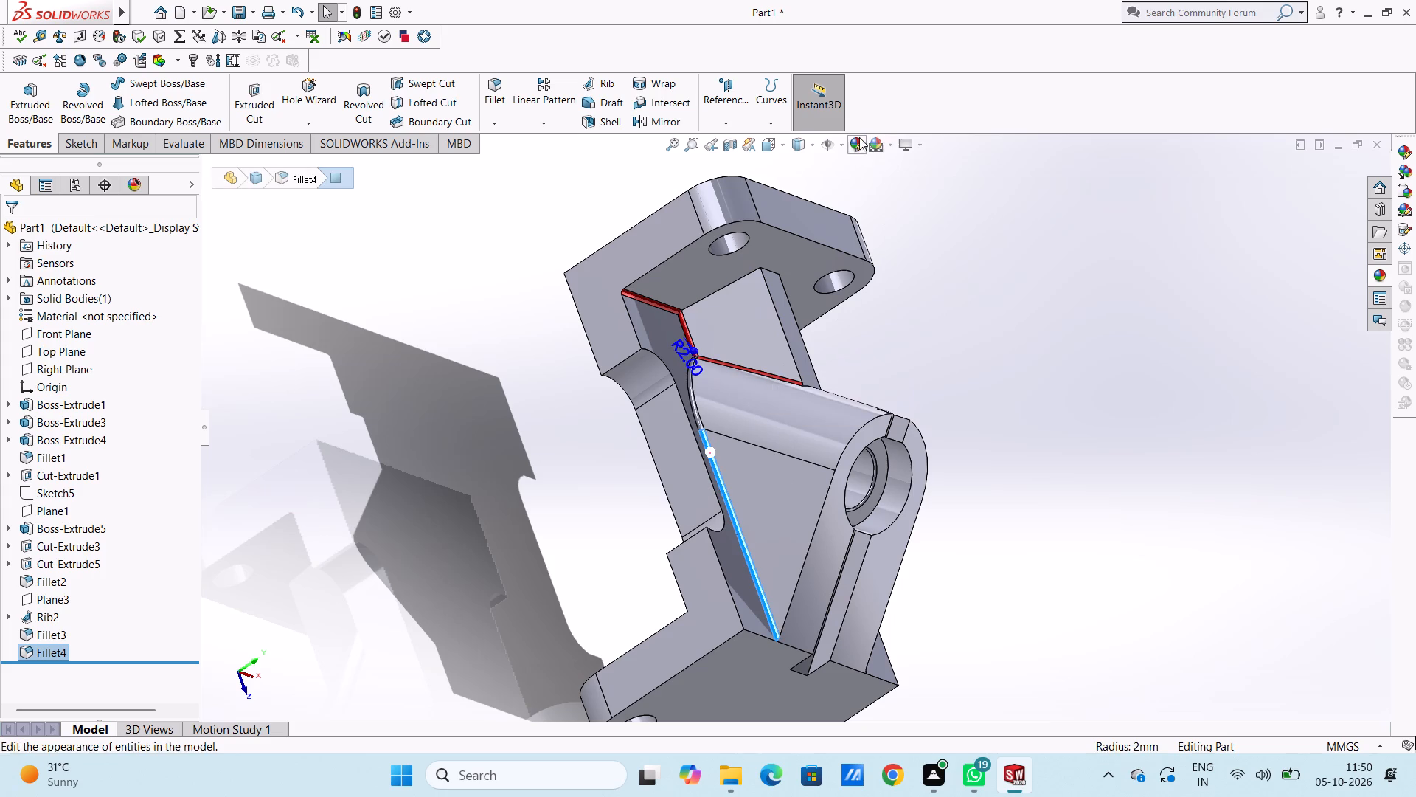
pyautogui.click(861, 145)
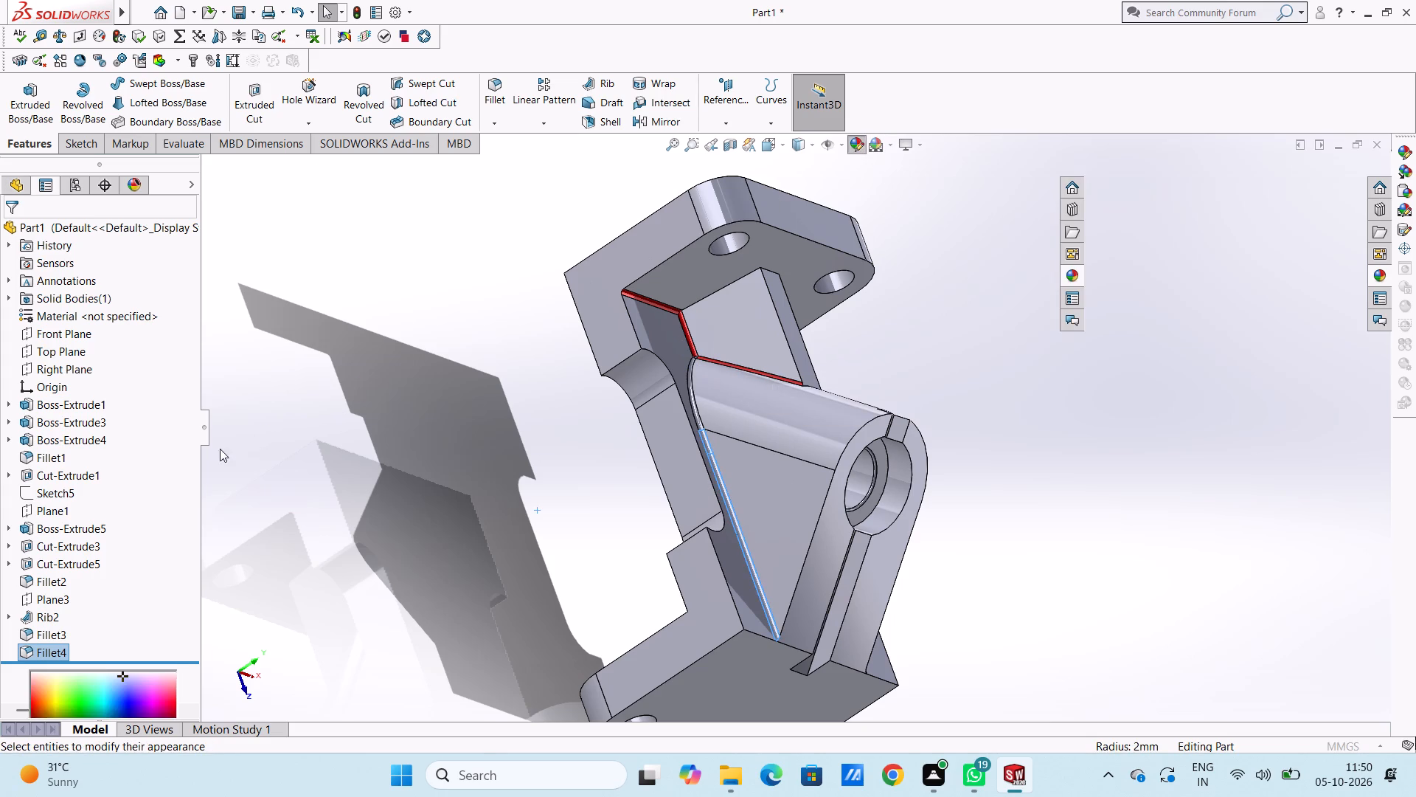
pyautogui.click(56, 599)
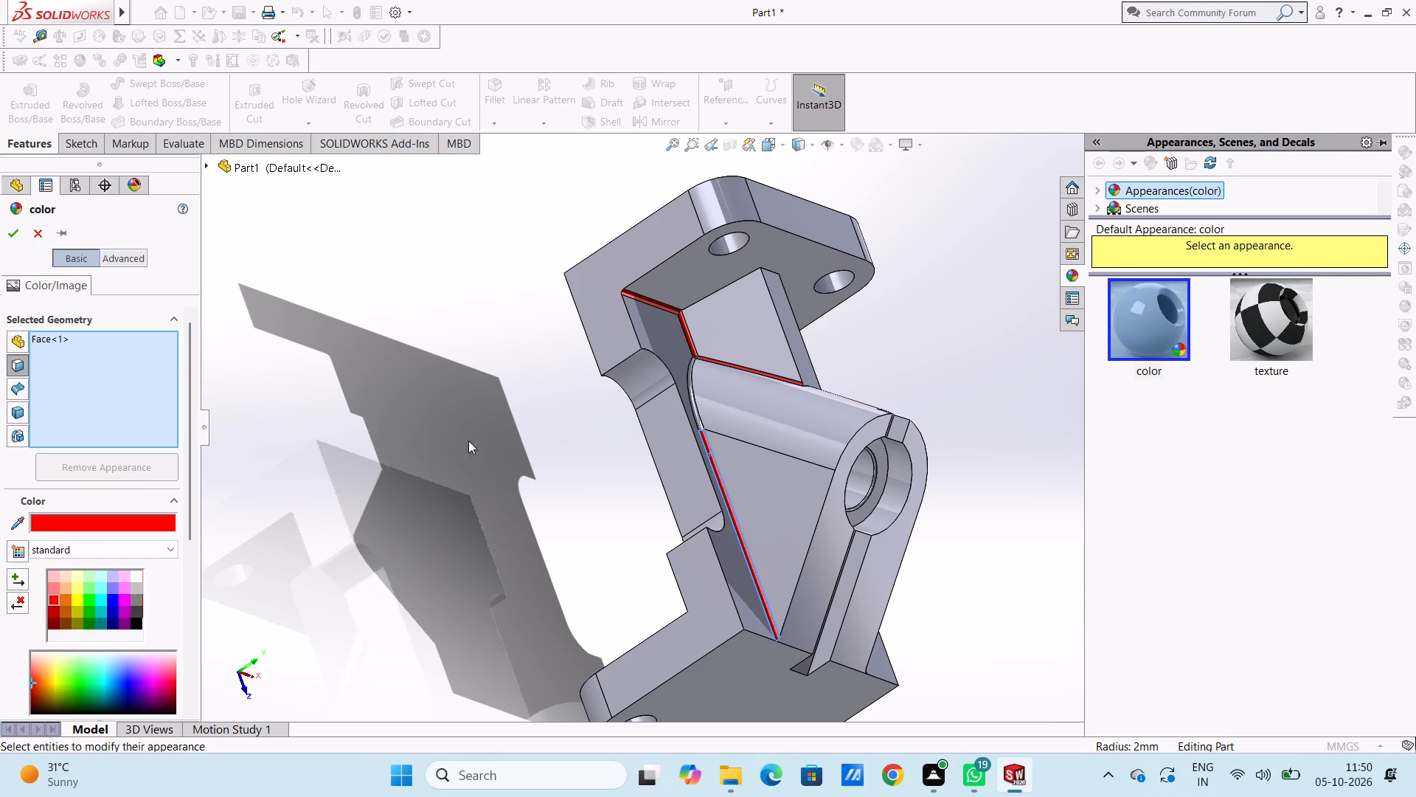
pyautogui.click(689, 382)
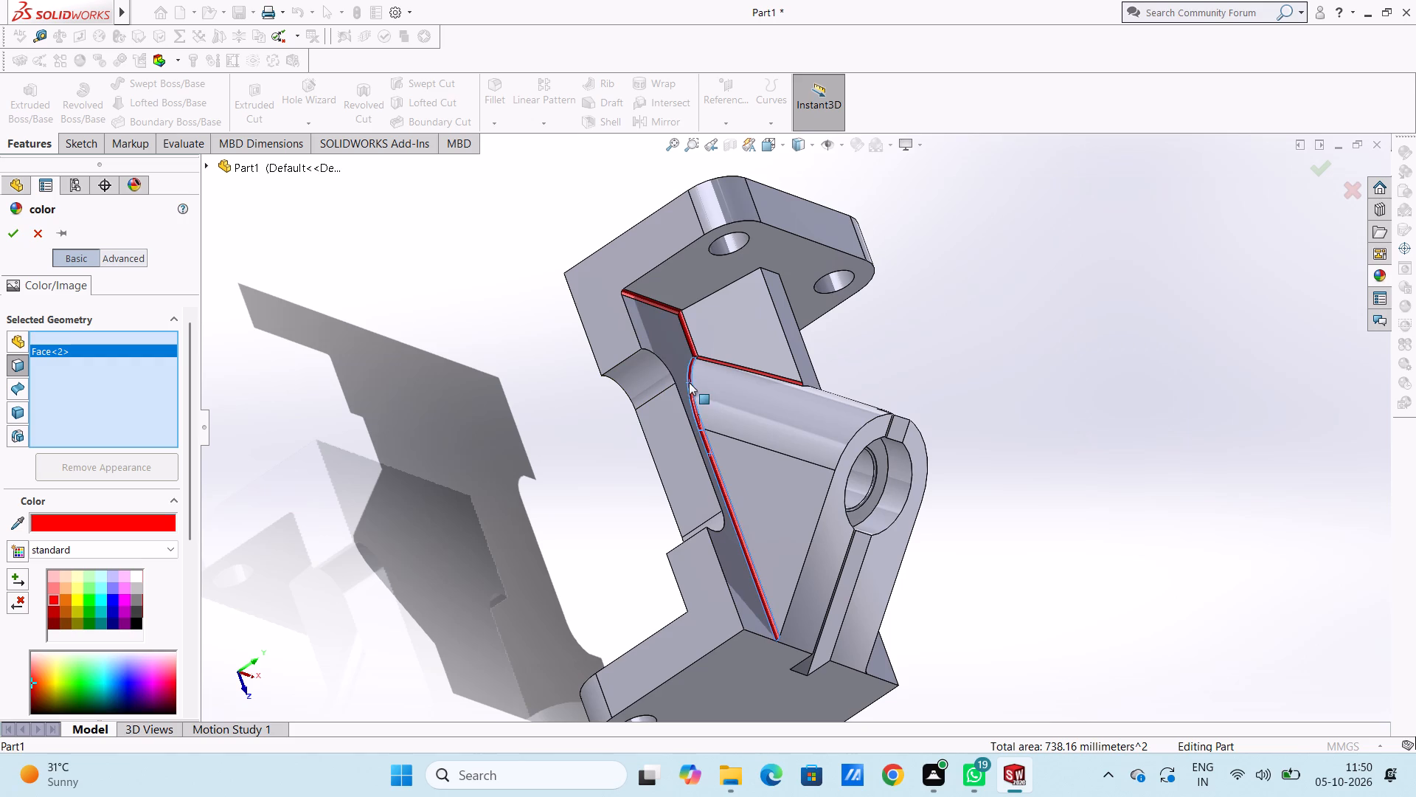
pyautogui.click(9, 238)
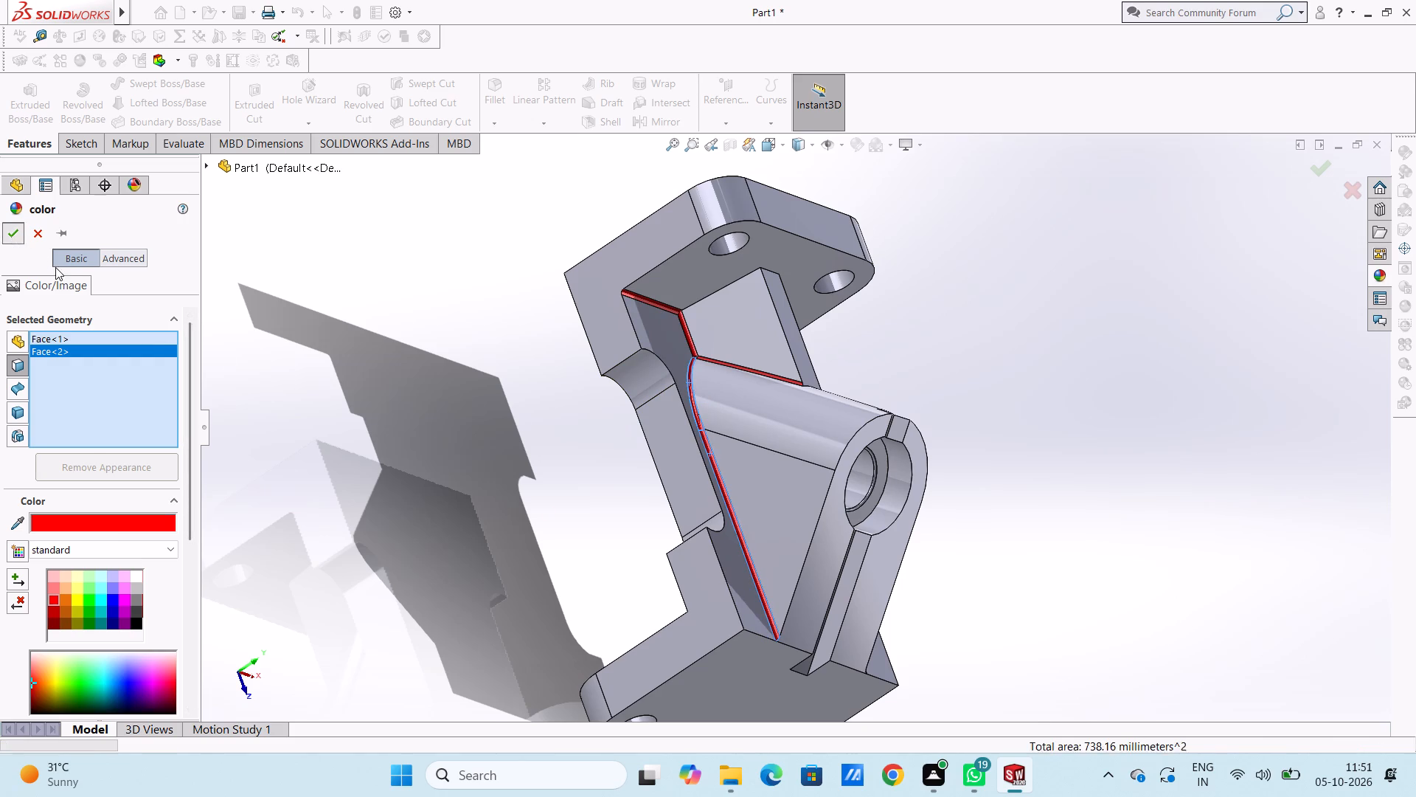
pyautogui.click(458, 411)
# Apply the chromium plate metal appearance to the cylindrical bore face of the boss only.
pyautogui.moveTo(521, 522); pyautogui.dragTo(520, 514, button='middle')
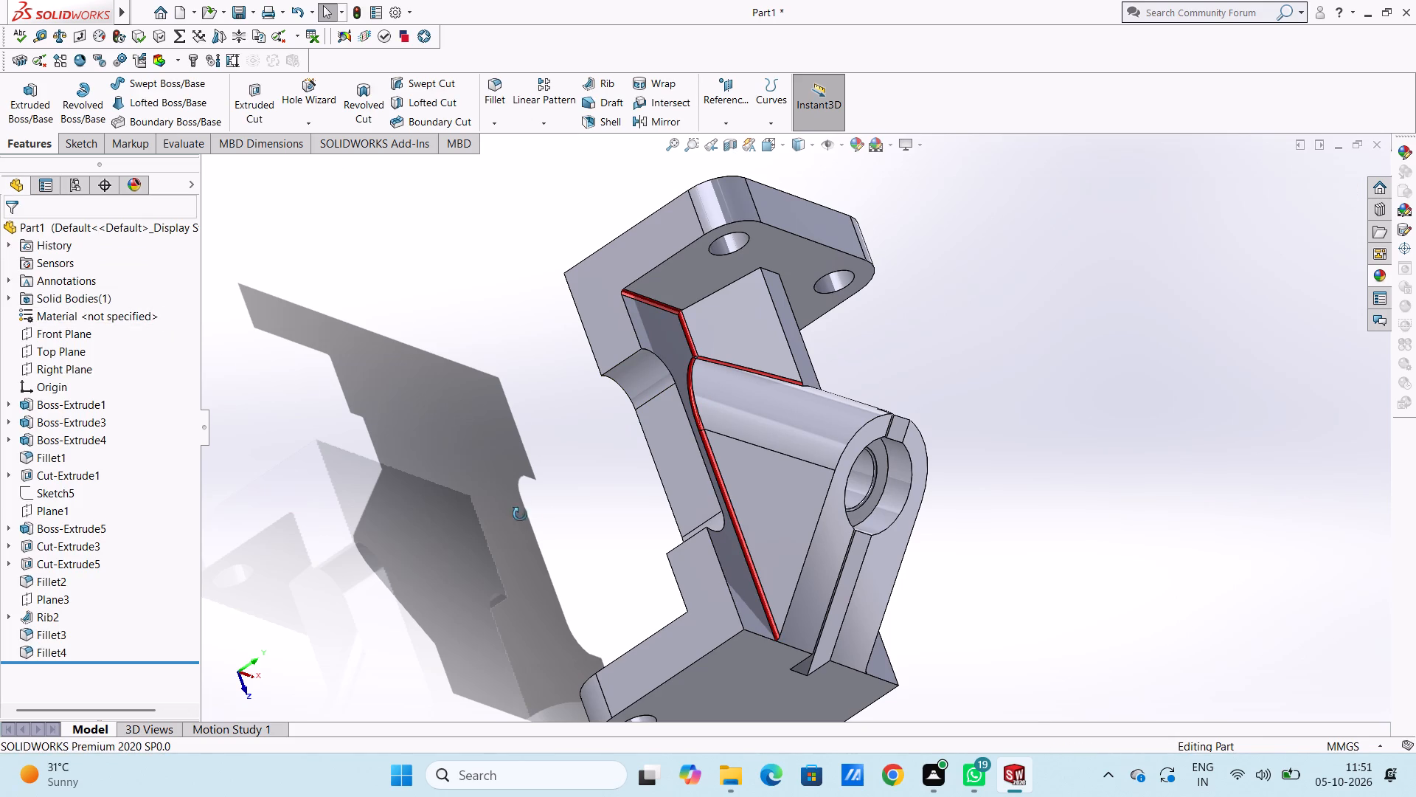
pyautogui.moveTo(520, 514); pyautogui.dragTo(415, 372, button='middle')
pyautogui.hotkey('ctrl', '7')
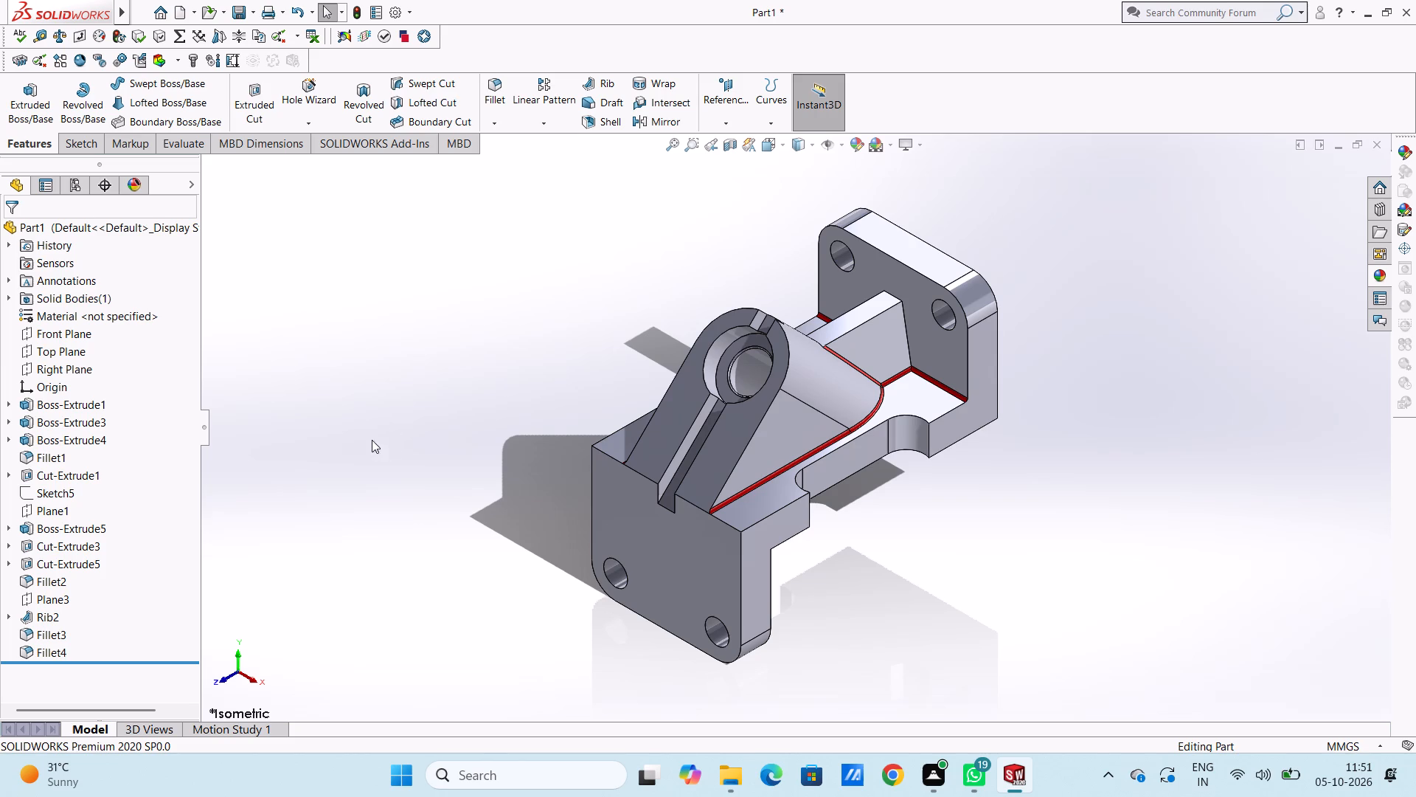
pyautogui.click(1381, 269)
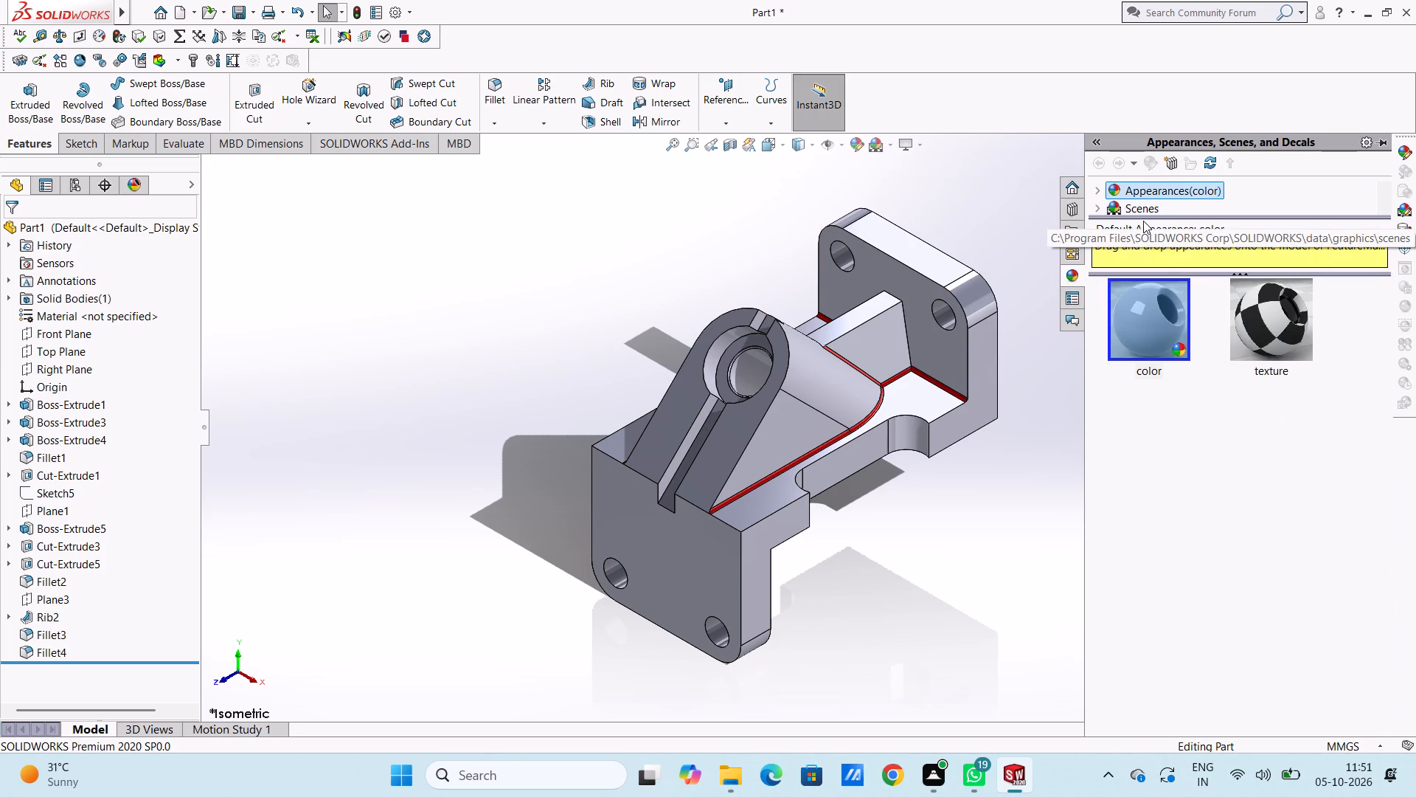
pyautogui.moveTo(1143, 218); pyautogui.dragTo(1153, 380)
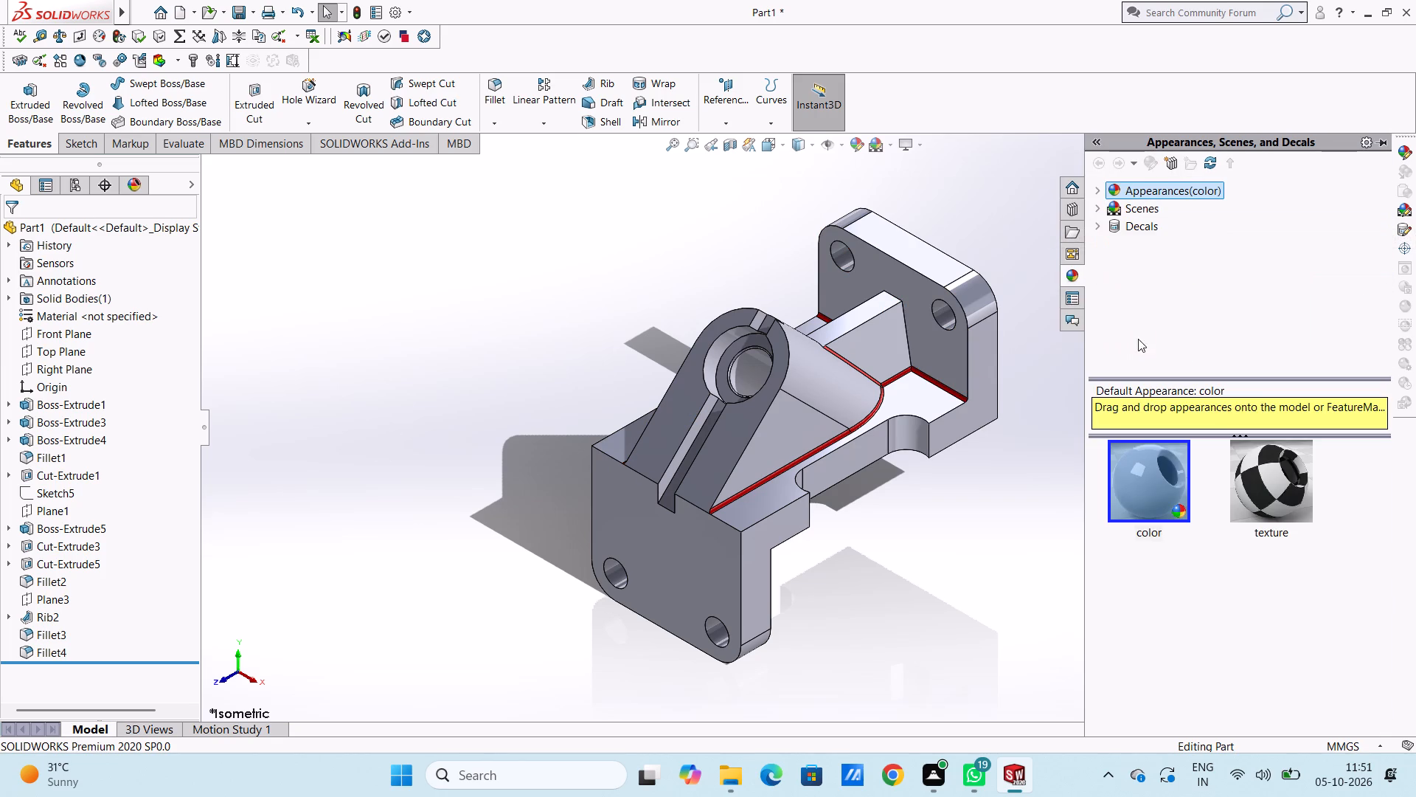
pyautogui.click(1100, 187)
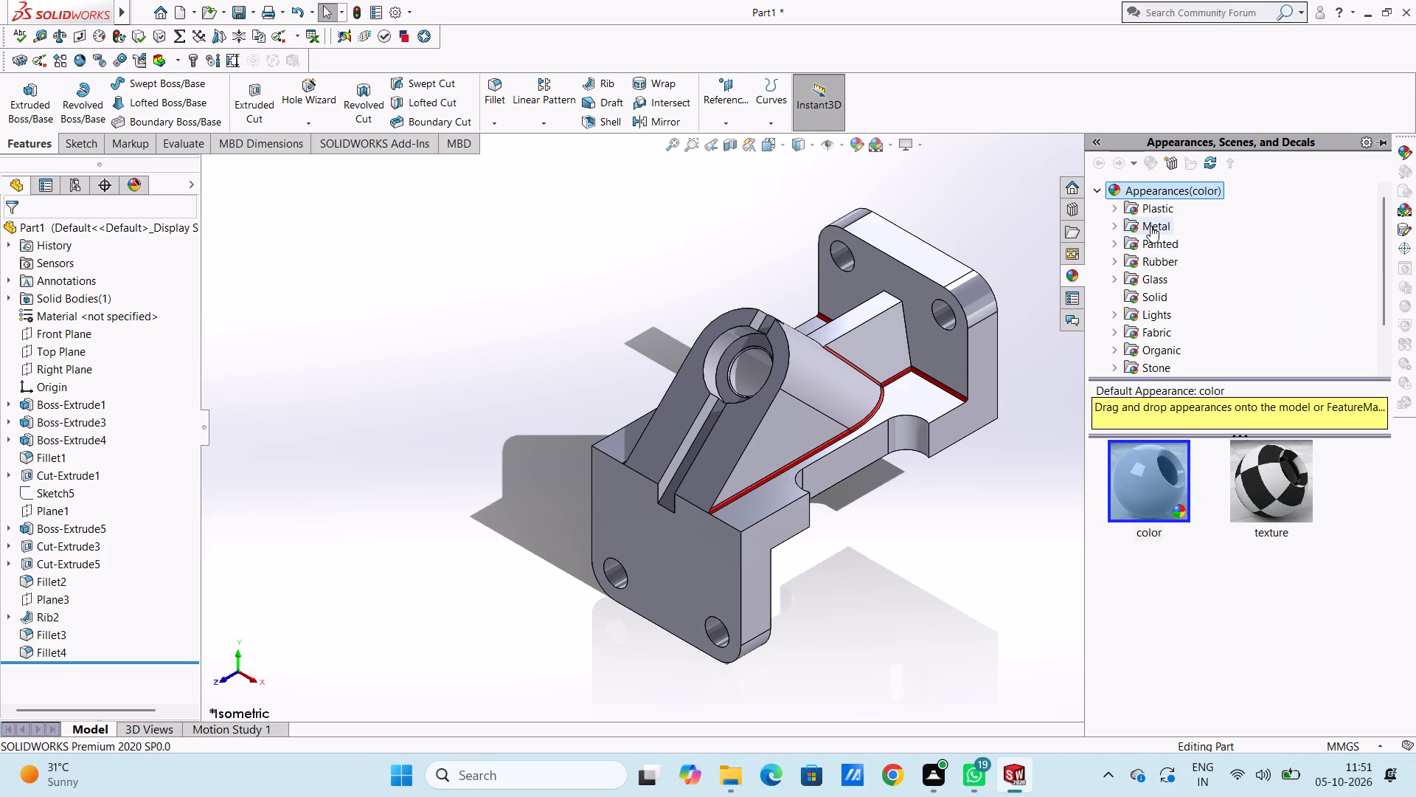
pyautogui.click(1150, 226)
pyautogui.scroll(-1, 754, 396)
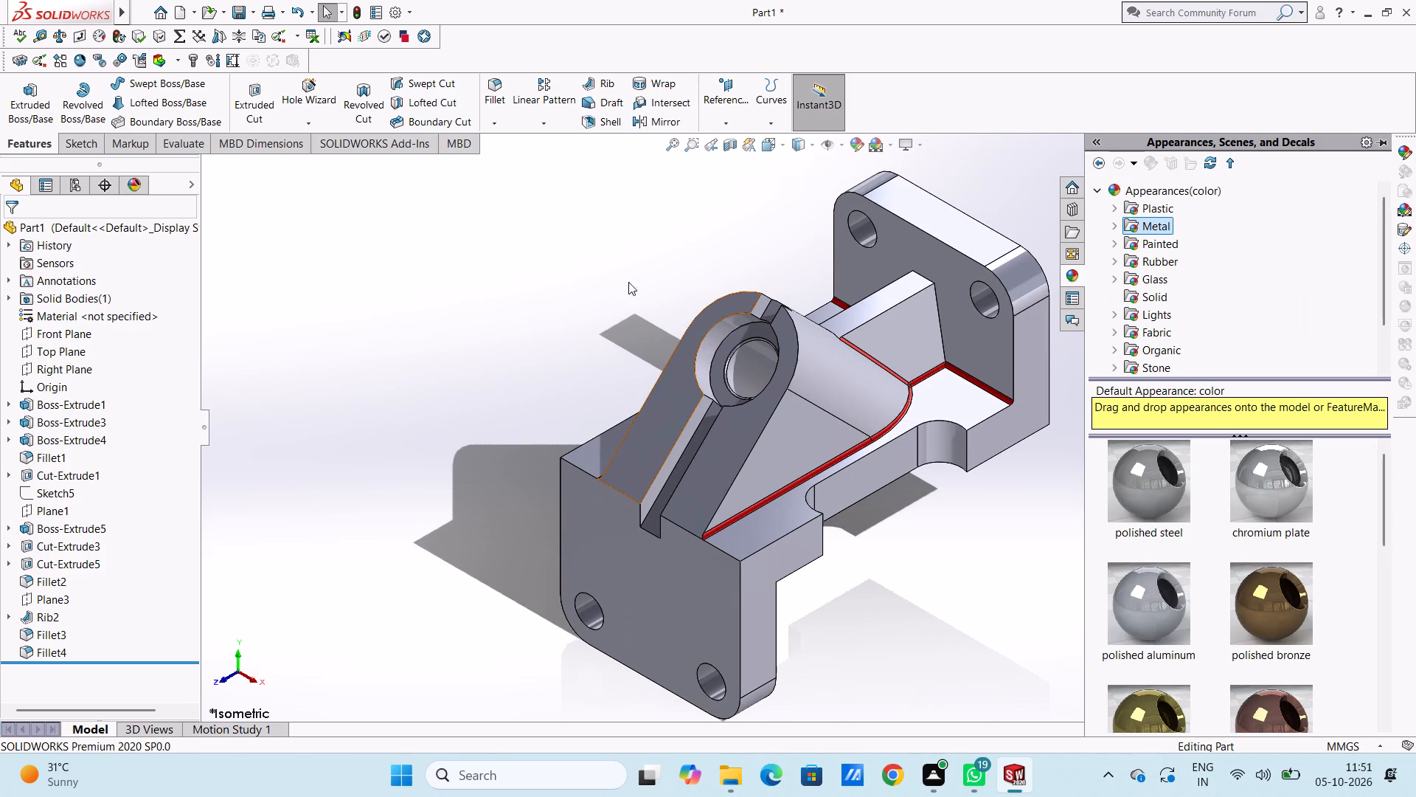
pyautogui.scroll(-2, 733, 342)
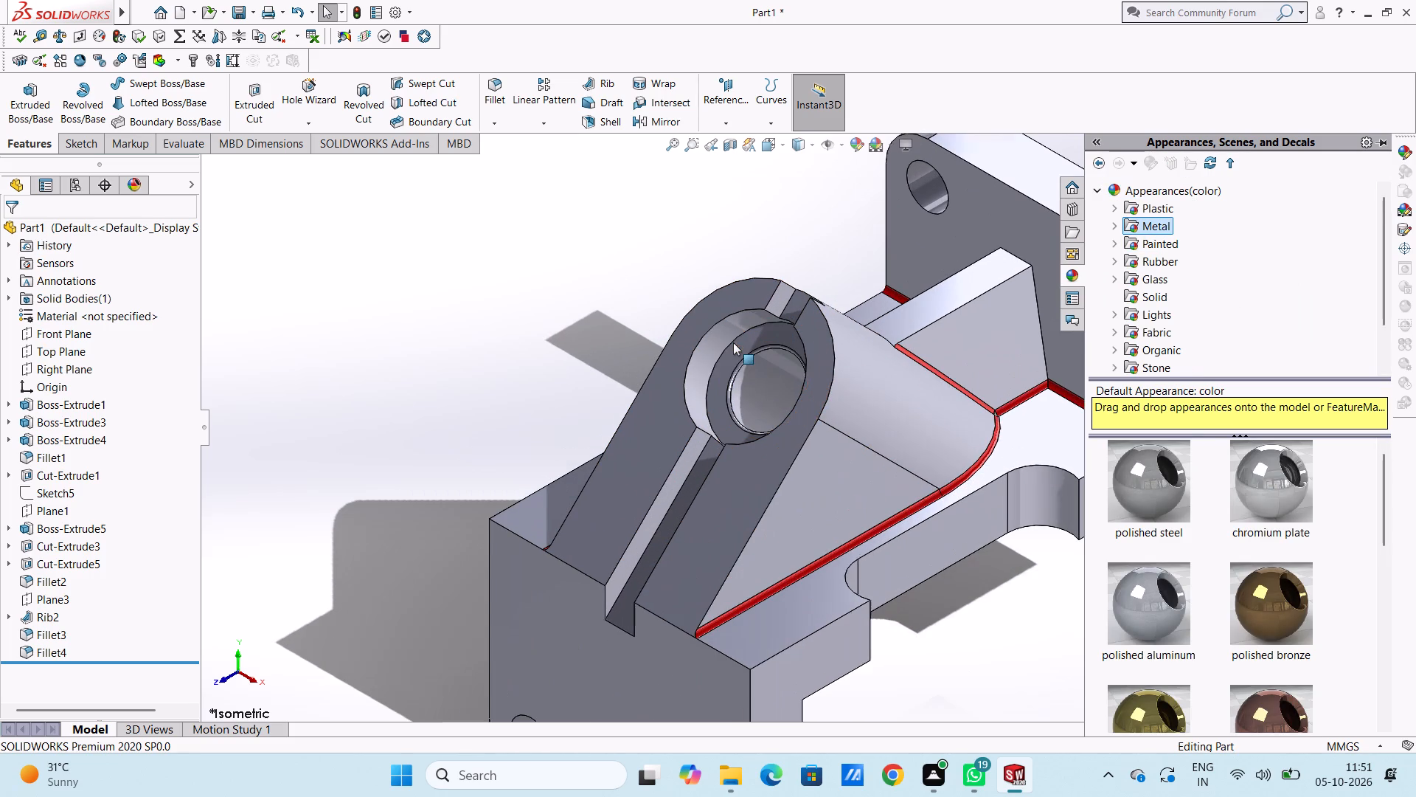
pyautogui.click(1280, 488)
pyautogui.moveTo(1283, 477); pyautogui.dragTo(748, 371)
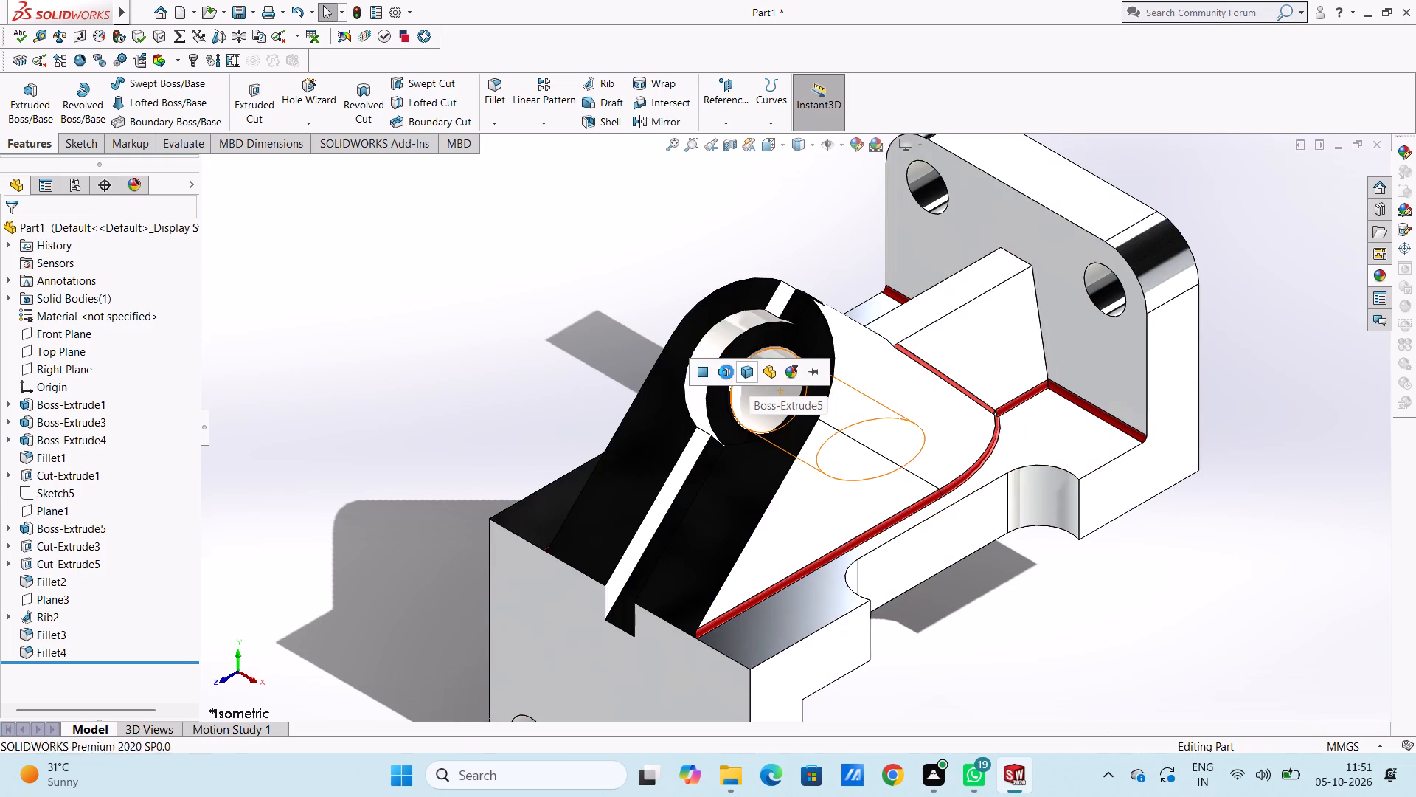
pyautogui.click(703, 370)
# Apply the chromium plate appearance to the cylindrical wall face of the boss counterbore.
pyautogui.scroll(-1, 743, 337)
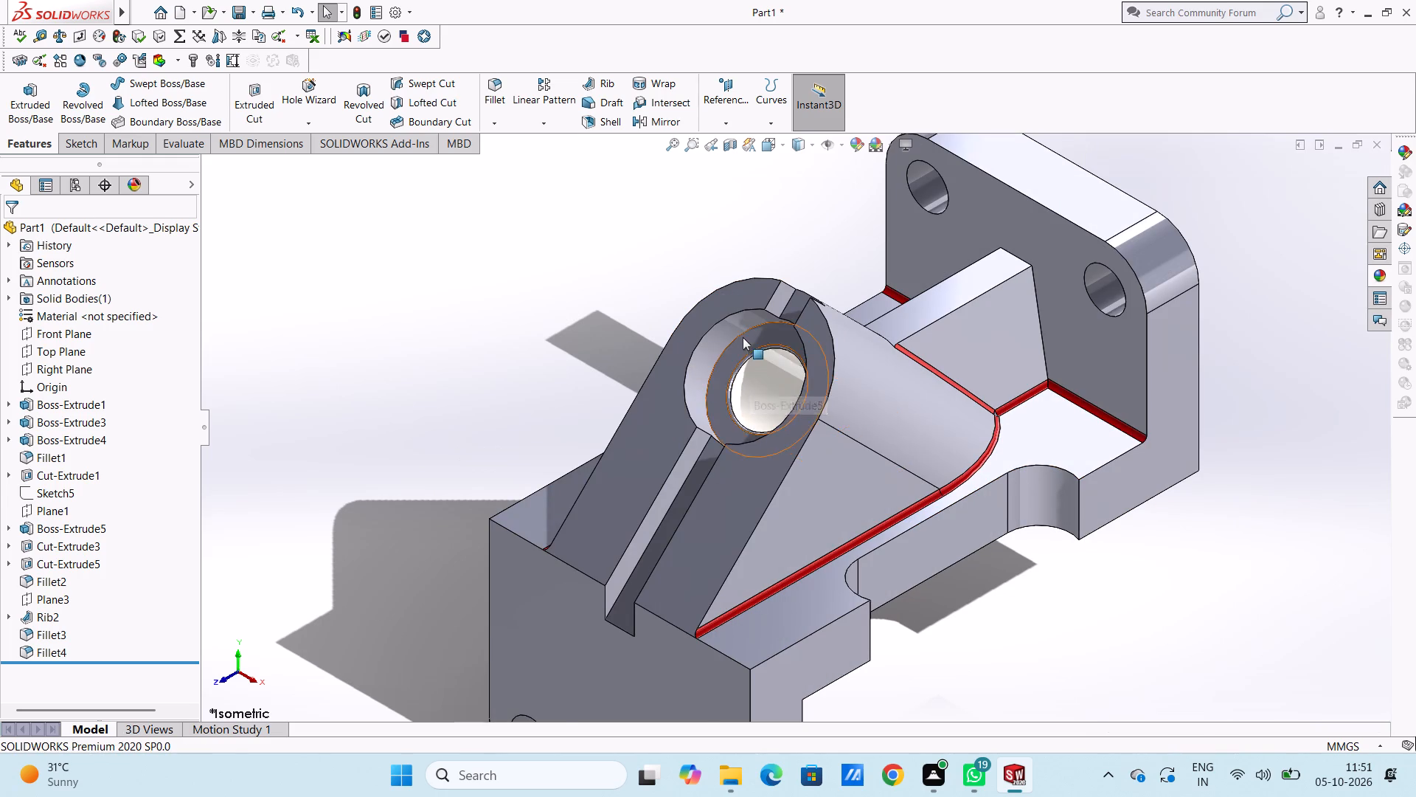
pyautogui.scroll(-4, 743, 337)
pyautogui.click(1378, 270)
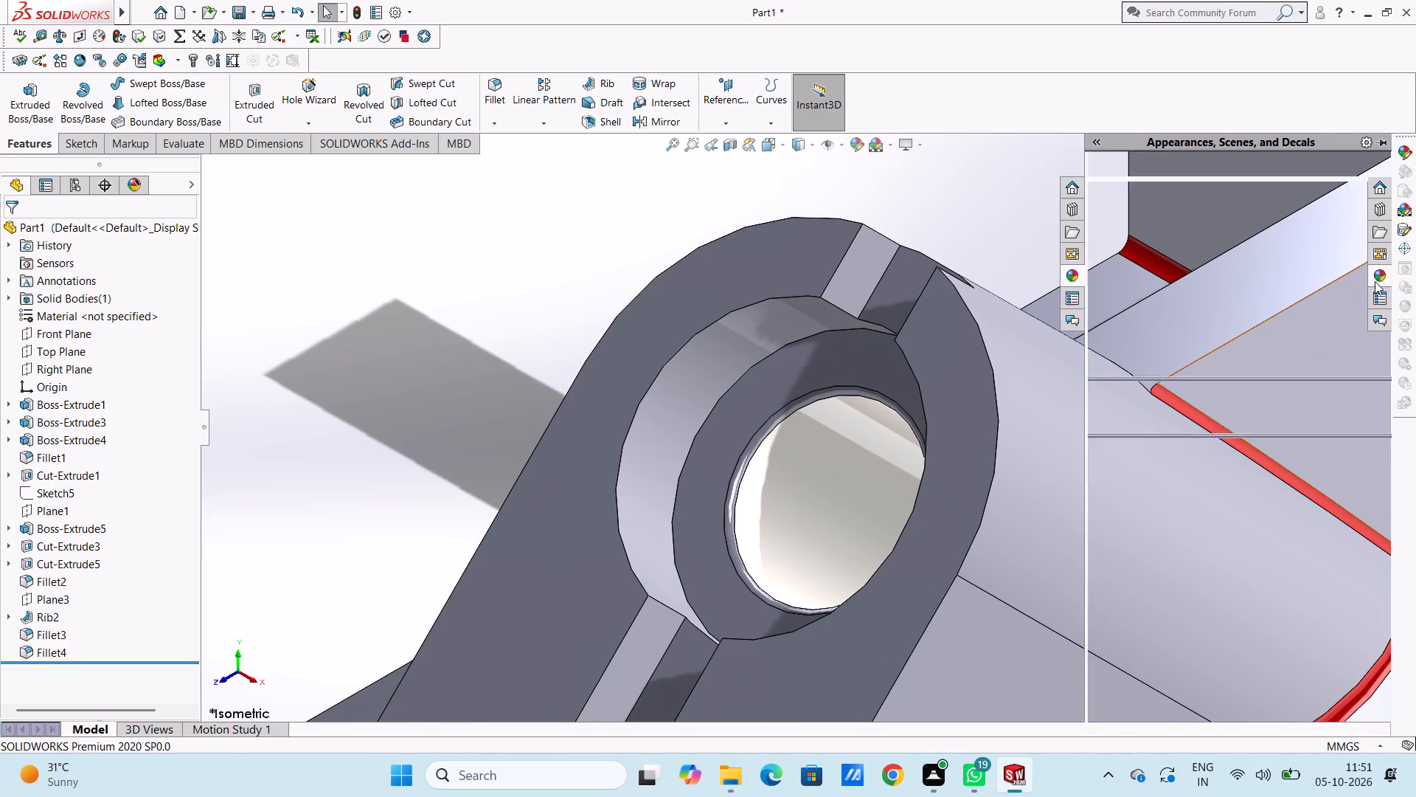
pyautogui.moveTo(1282, 479); pyautogui.dragTo(670, 423)
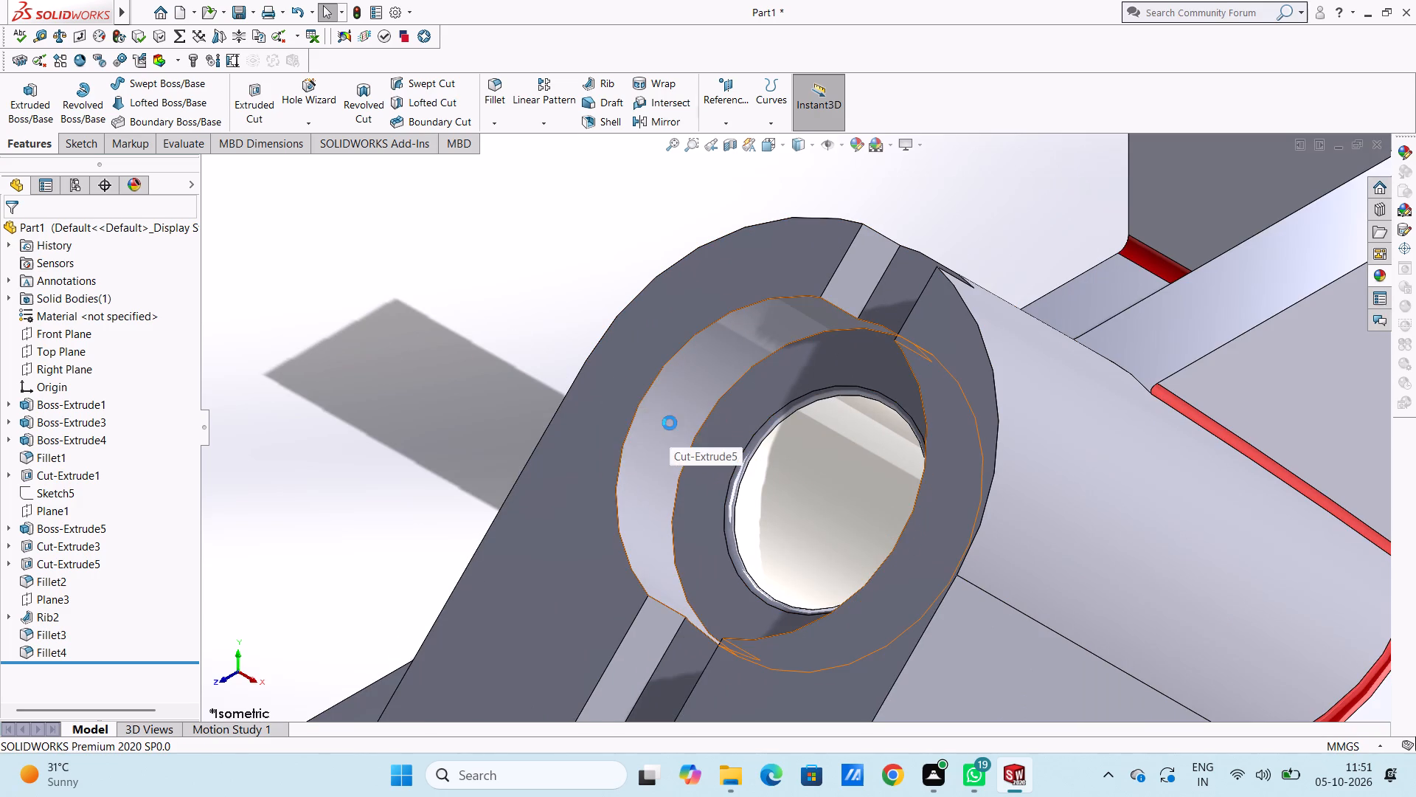
pyautogui.click(670, 423)
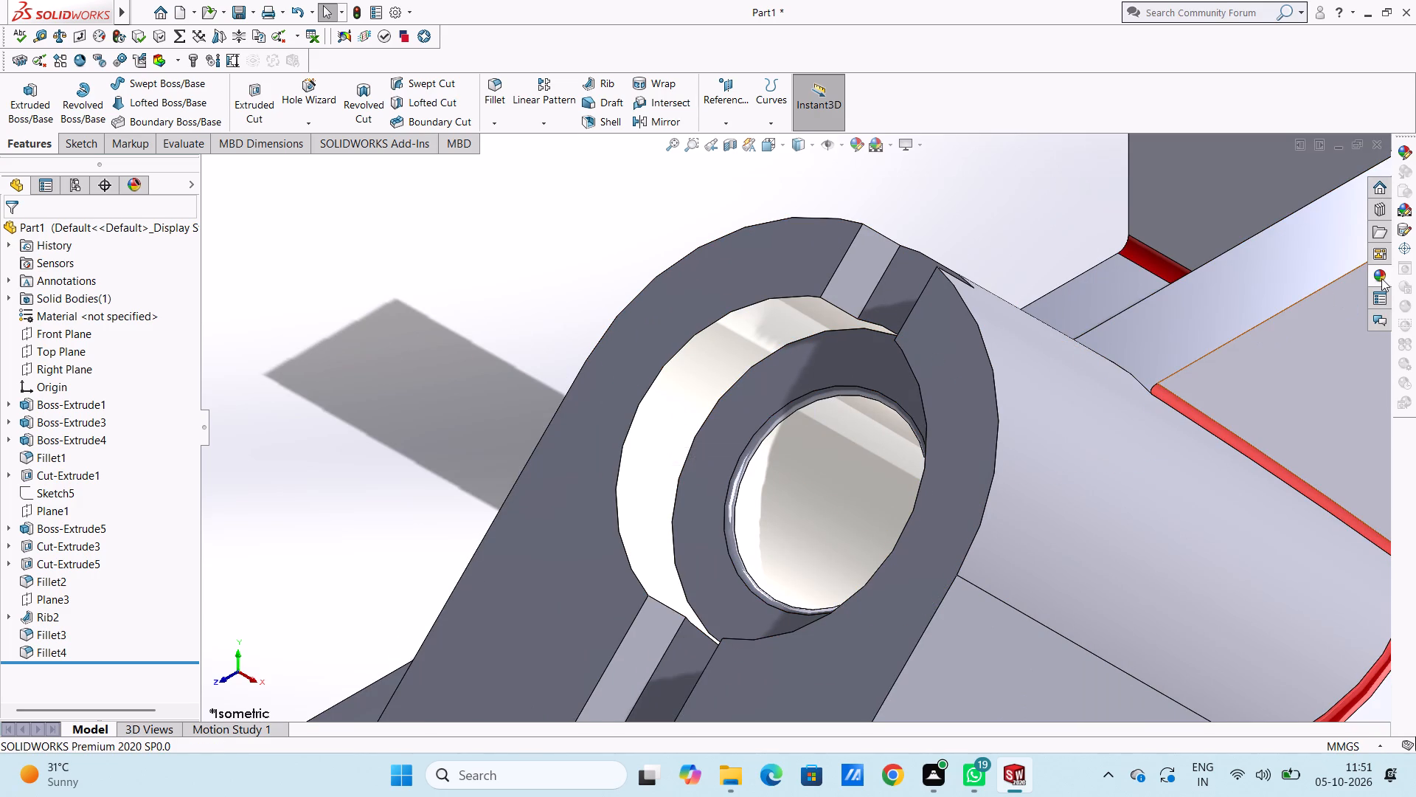
# Apply the chromium plate appearance to the flat ring-shaped floor face of the boss counterbore.
pyautogui.click(1381, 275)
pyautogui.moveTo(1286, 491); pyautogui.dragTo(690, 426)
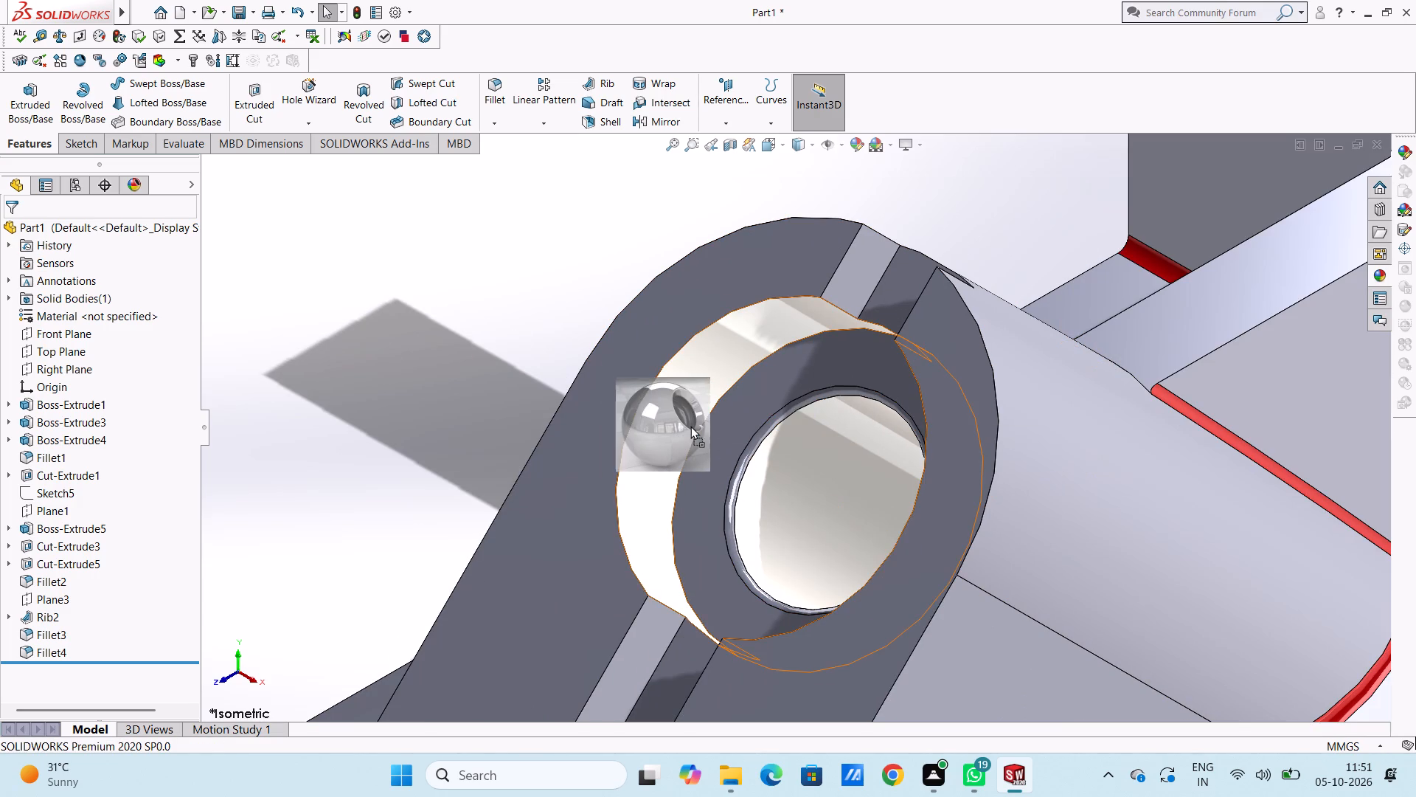
pyautogui.moveTo(690, 426); pyautogui.dragTo(703, 431)
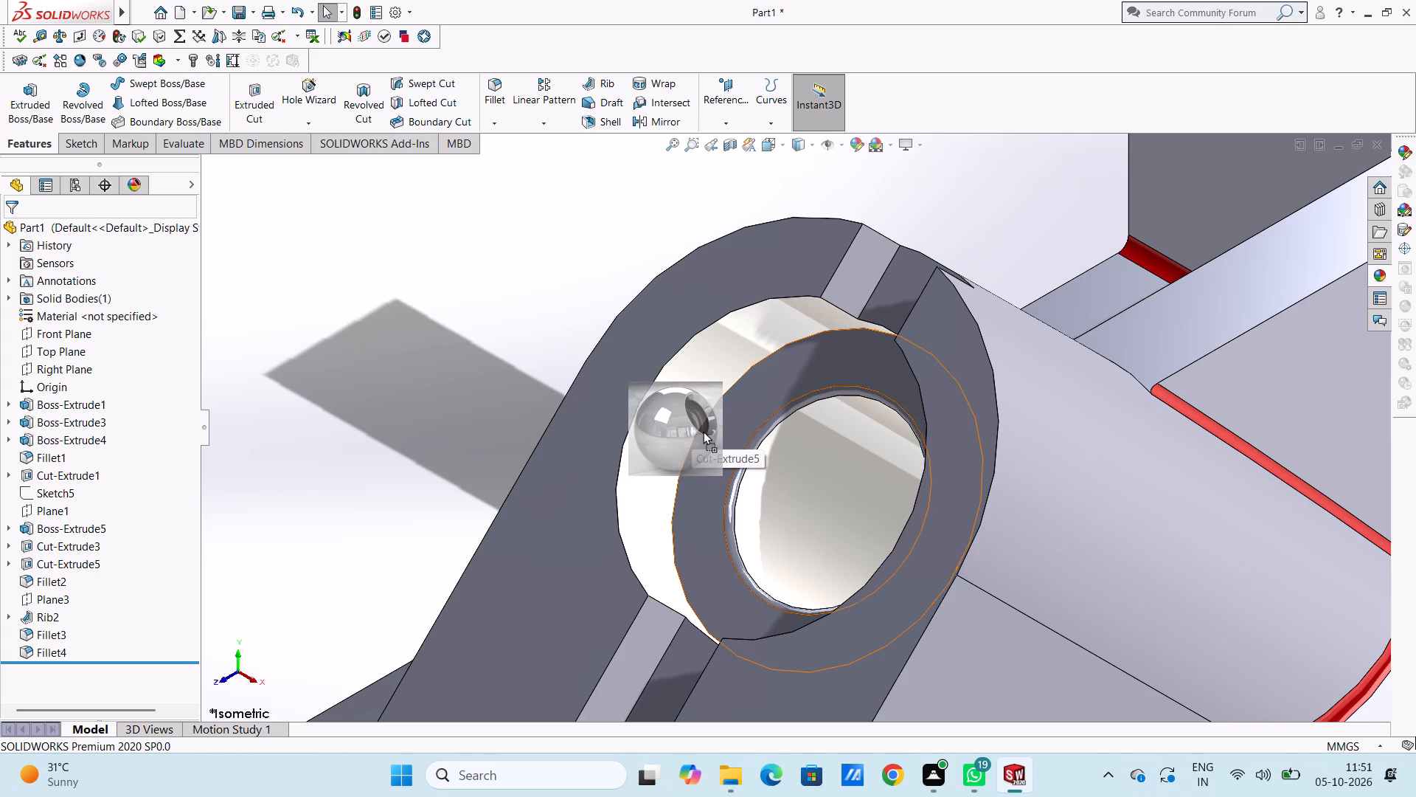
pyautogui.moveTo(703, 431); pyautogui.dragTo(701, 431)
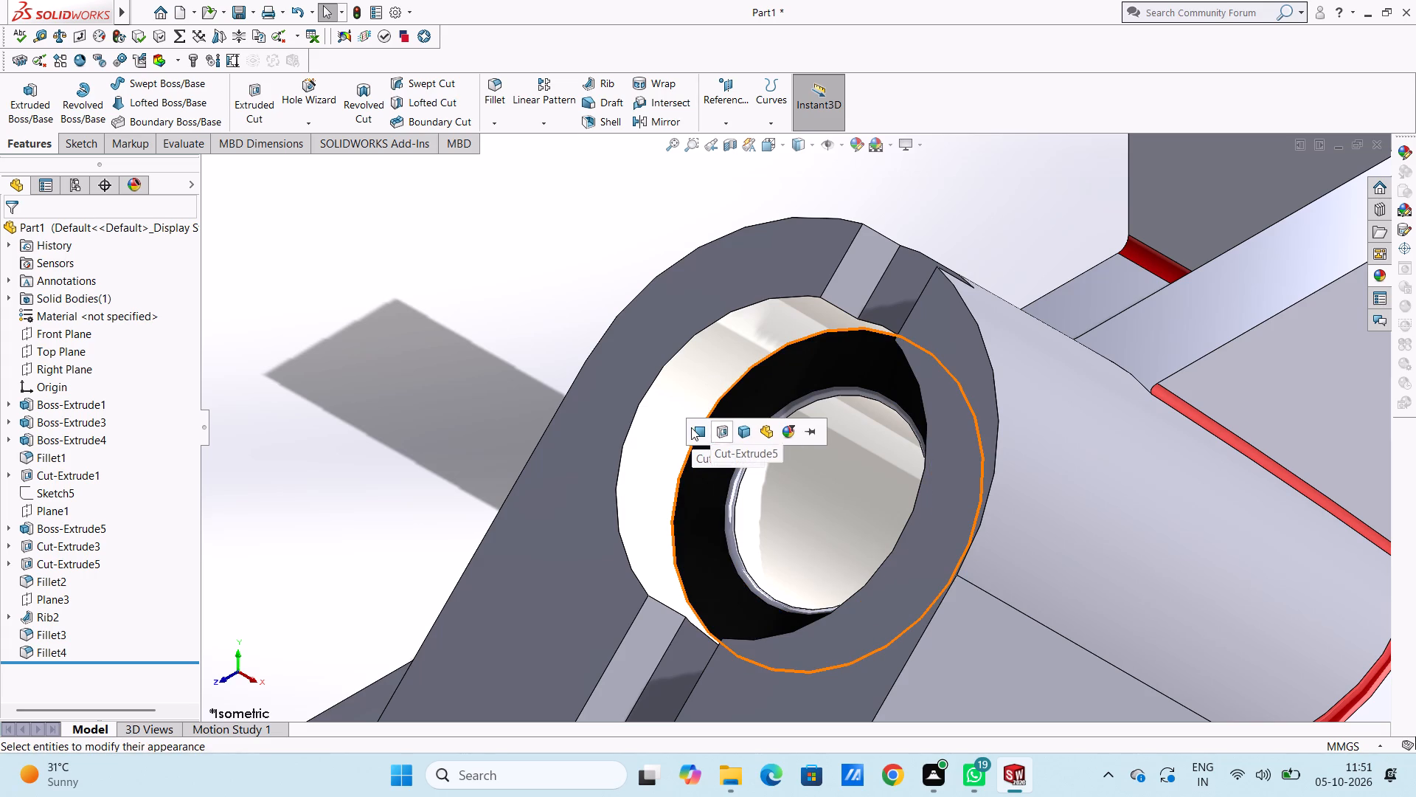
pyautogui.click(694, 430)
# Apply the chromium plate appearance to the narrow rim face around the bore's mouth.
pyautogui.scroll(-4, 791, 408)
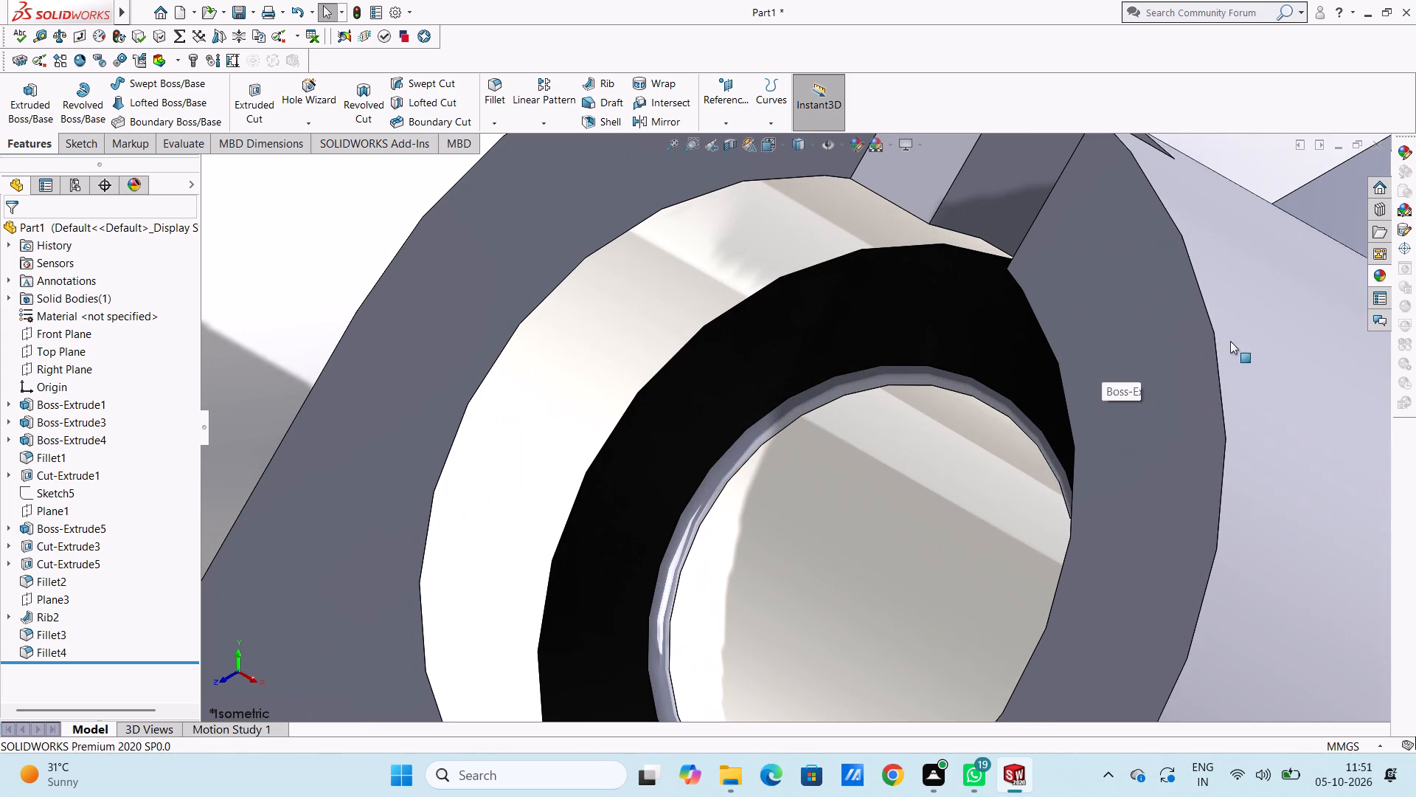
pyautogui.click(1376, 275)
pyautogui.moveTo(1276, 494); pyautogui.dragTo(836, 477)
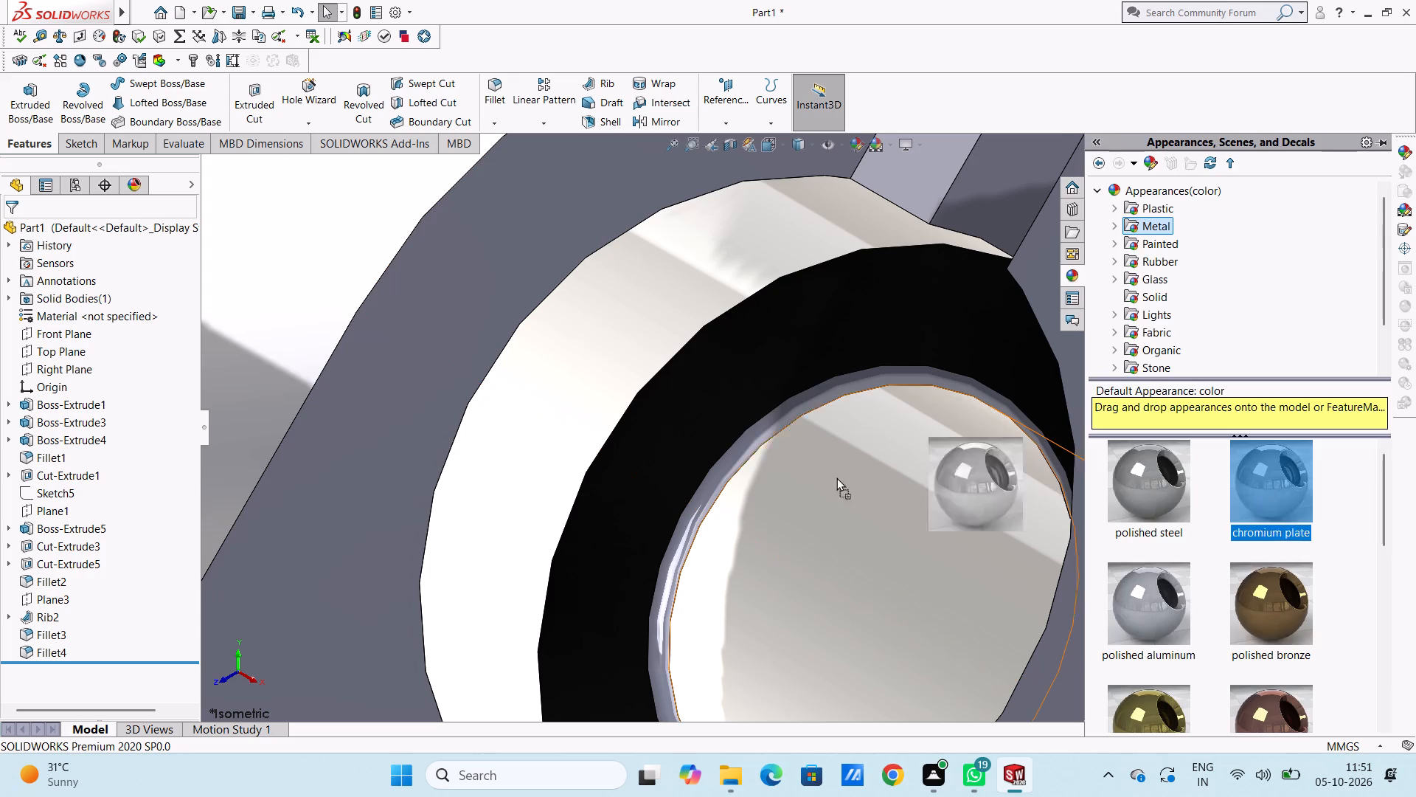
pyautogui.moveTo(836, 477); pyautogui.dragTo(929, 378)
pyautogui.click(929, 379)
# Apply the chromium plate appearance to the whole slot cut feature running across the boss's front face.
pyautogui.scroll(-4, 893, 404)
pyautogui.scroll(5, 893, 421)
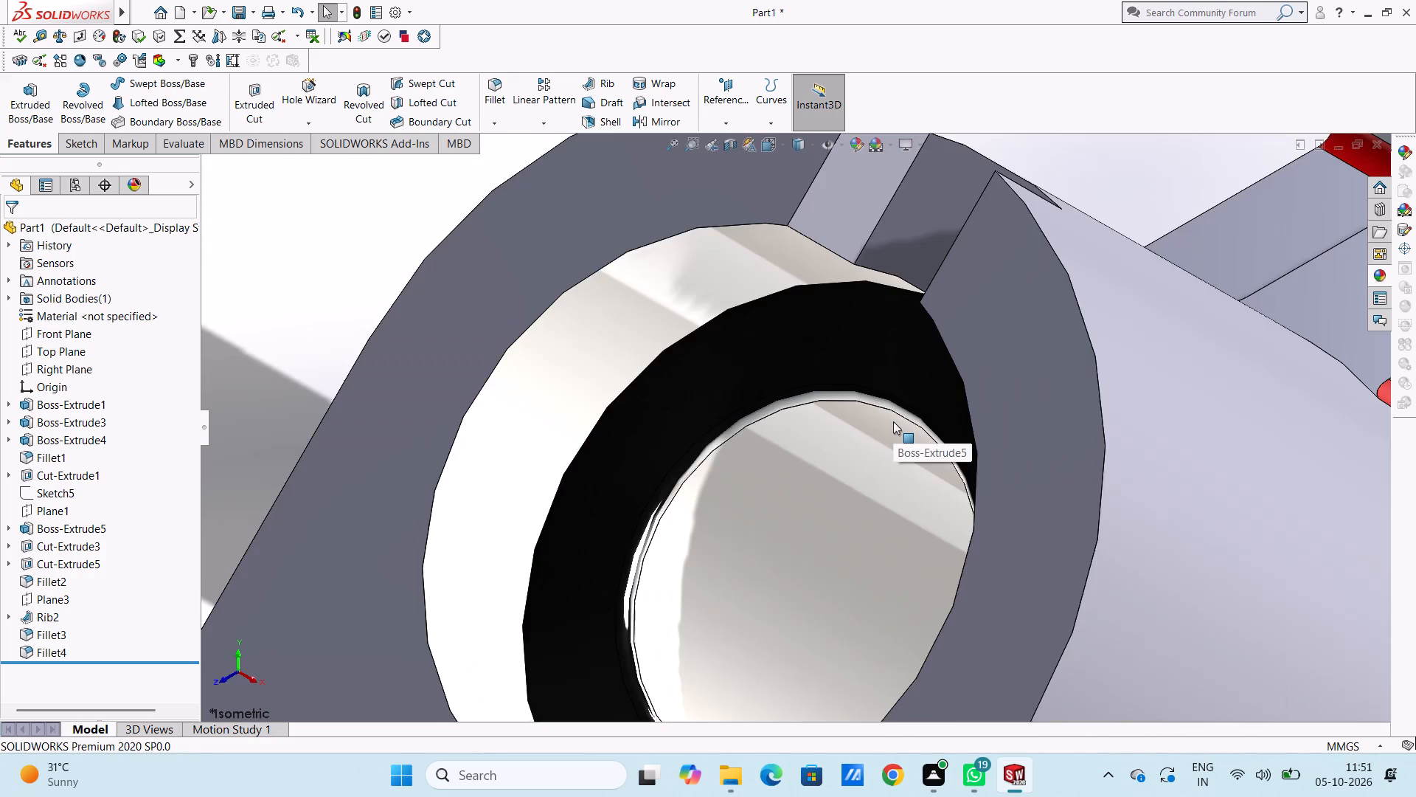
pyautogui.scroll(4, 893, 421)
pyautogui.scroll(3, 833, 446)
pyautogui.moveTo(836, 446); pyautogui.dragTo(861, 436, button='middle')
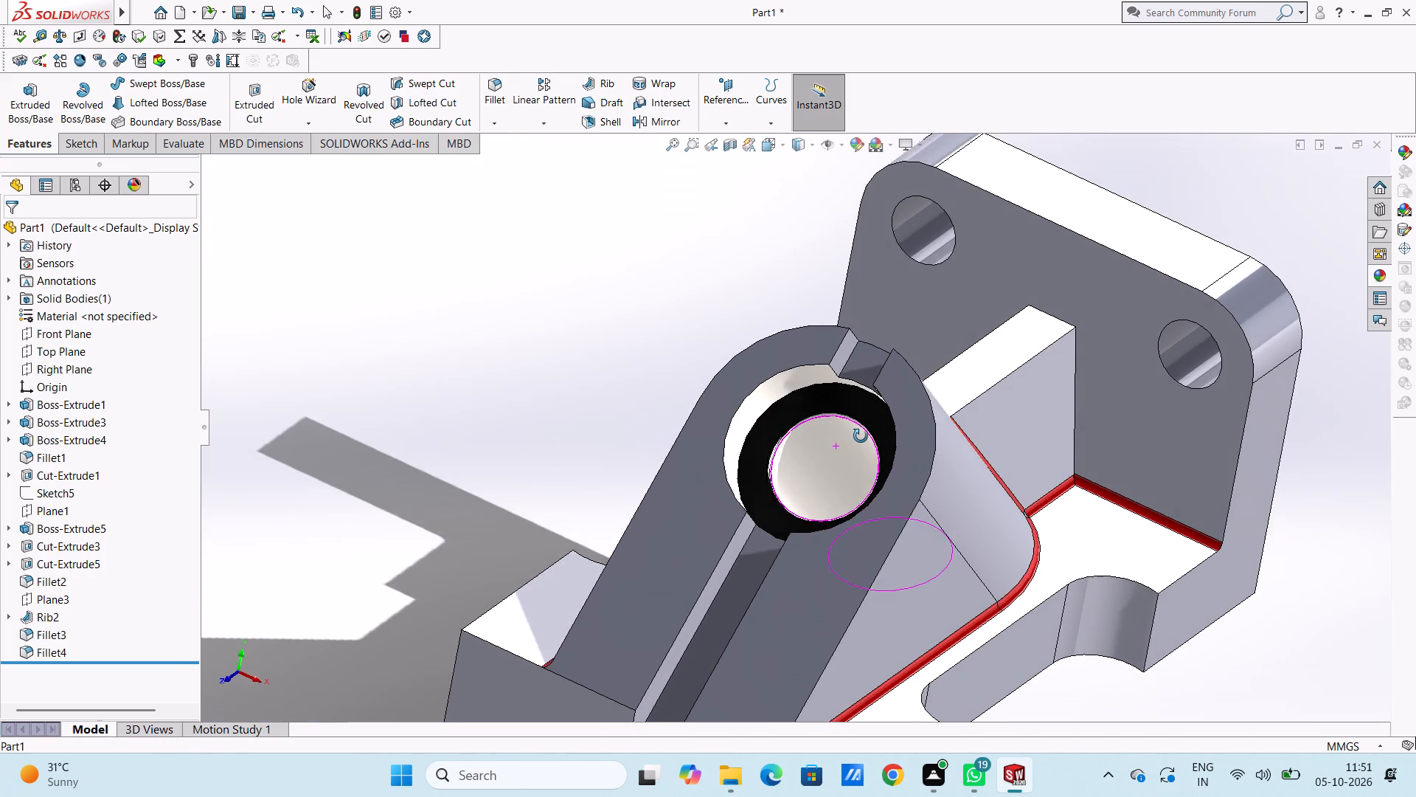
pyautogui.moveTo(861, 436); pyautogui.dragTo(853, 435, button='middle')
pyautogui.scroll(-2, 849, 369)
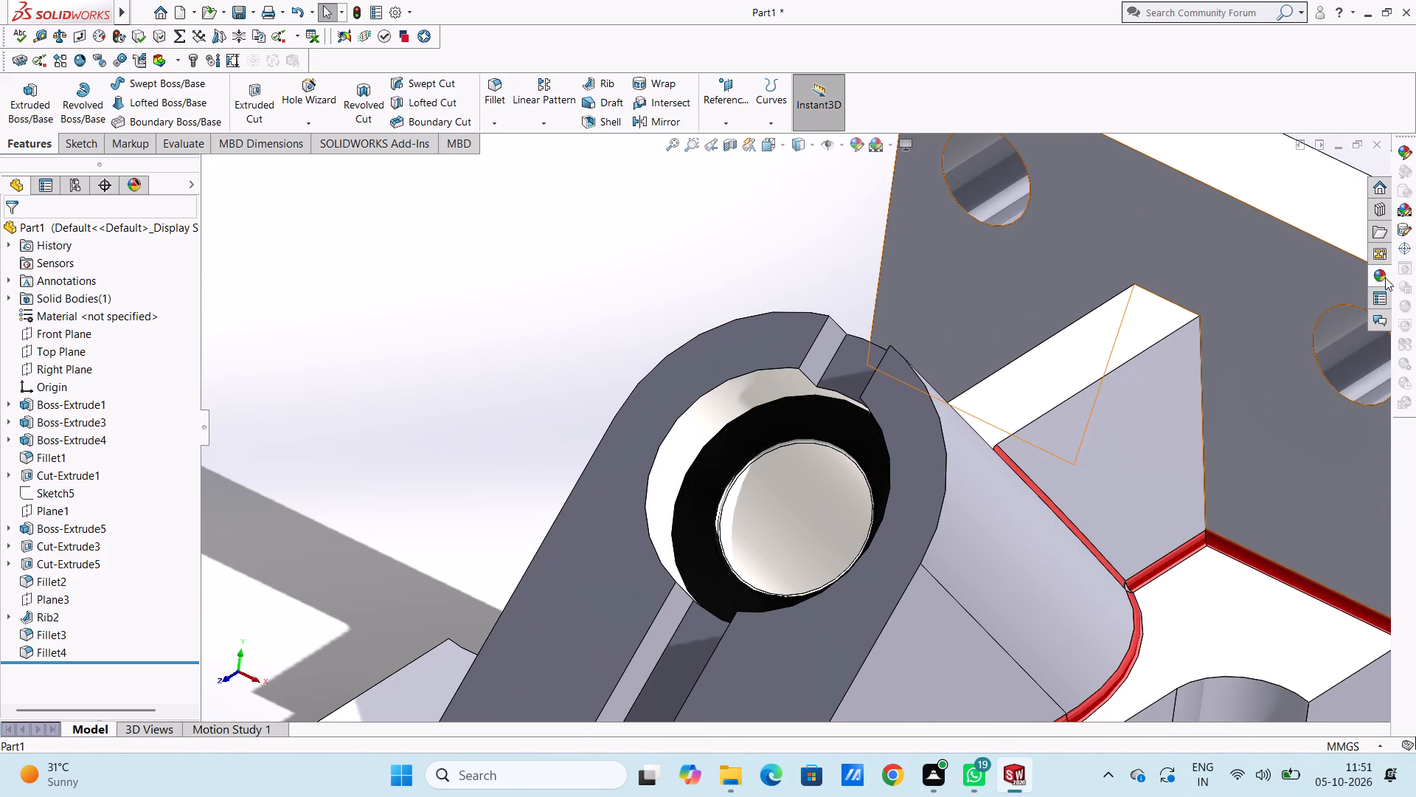
pyautogui.click(1385, 277)
pyautogui.moveTo(1286, 492); pyautogui.dragTo(847, 354)
pyautogui.click(870, 353)
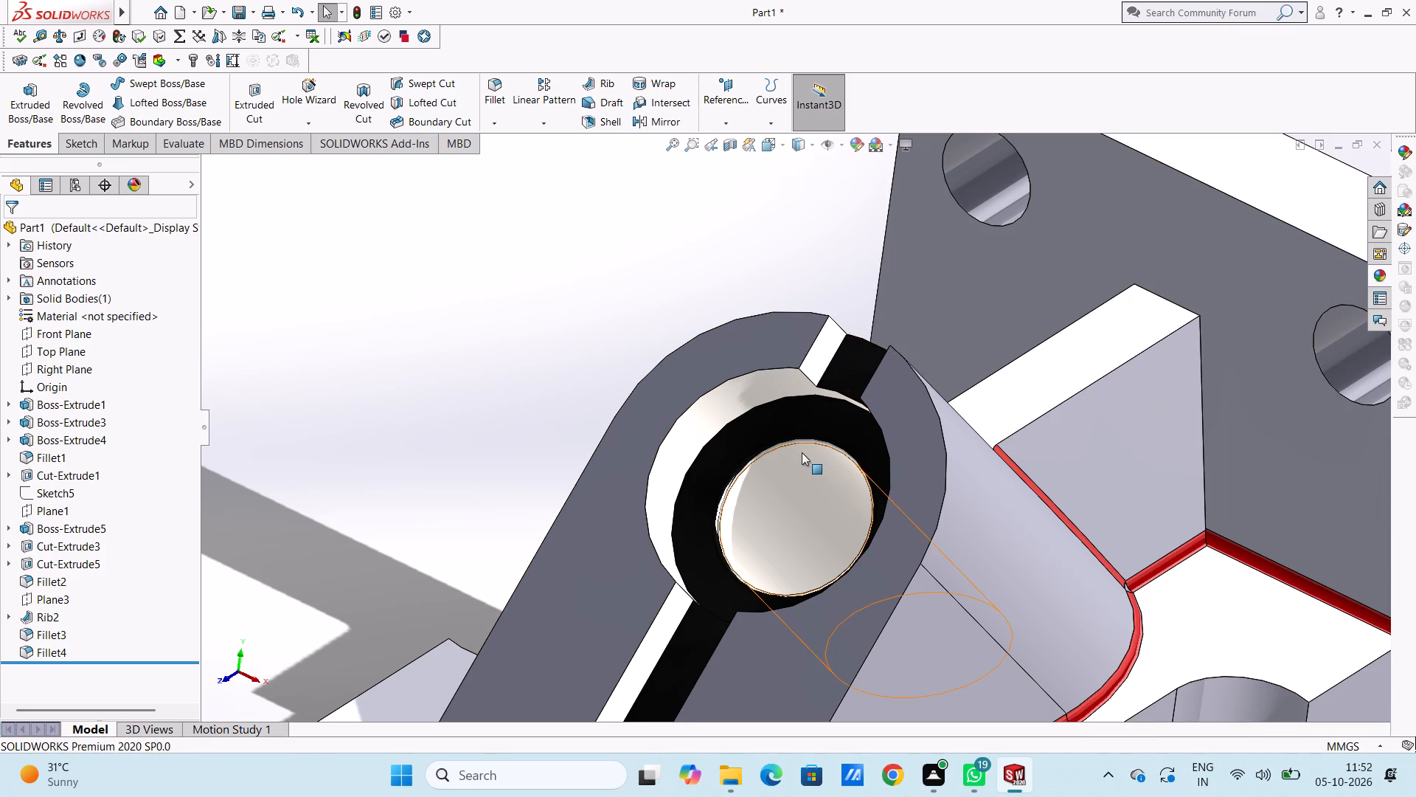
# Apply the chromium plate appearance to the whole mounting-hole cut feature, Cut-Extrude1.
pyautogui.scroll(4, 802, 452)
pyautogui.scroll(-2, 799, 456)
pyautogui.scroll(5, 666, 489)
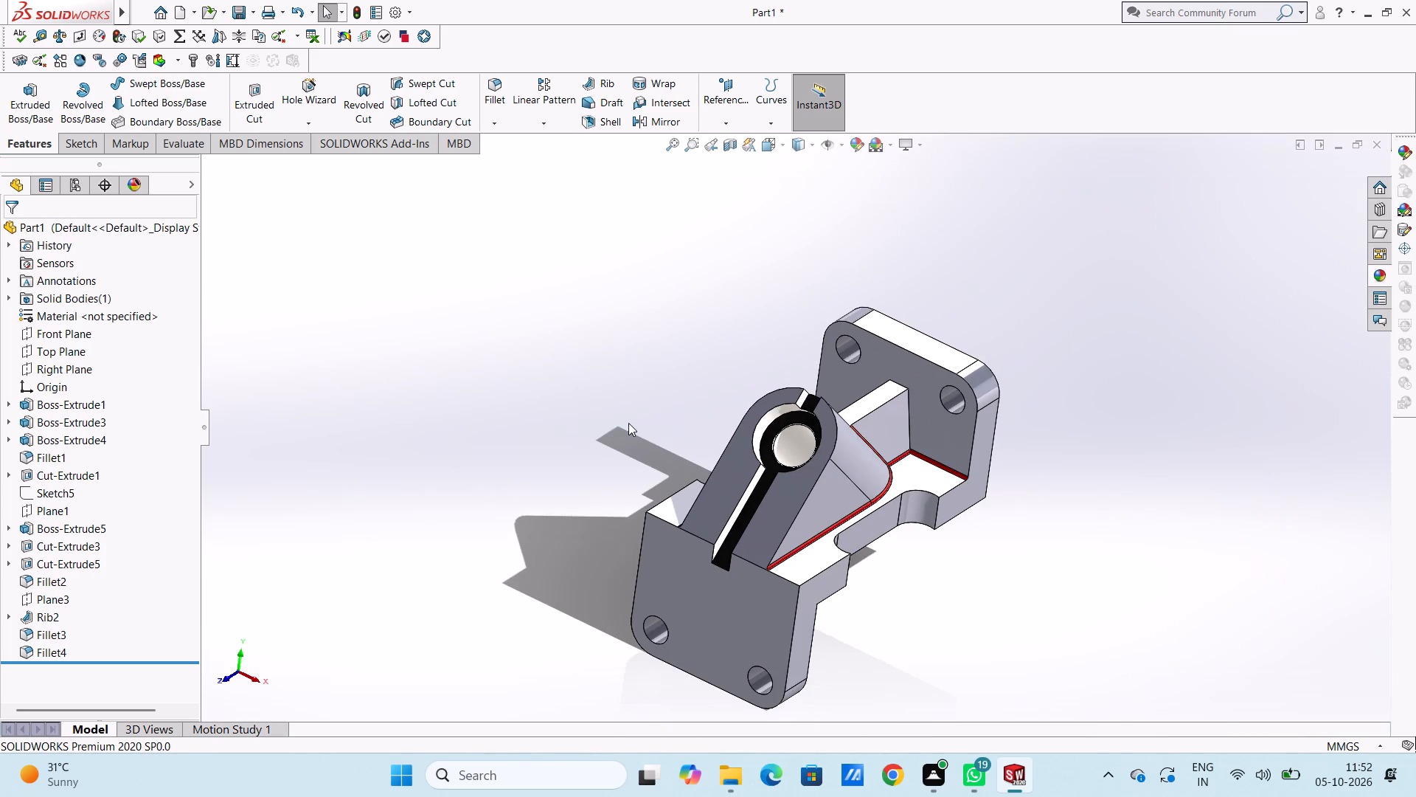
pyautogui.moveTo(875, 280); pyautogui.dragTo(849, 272, button='middle')
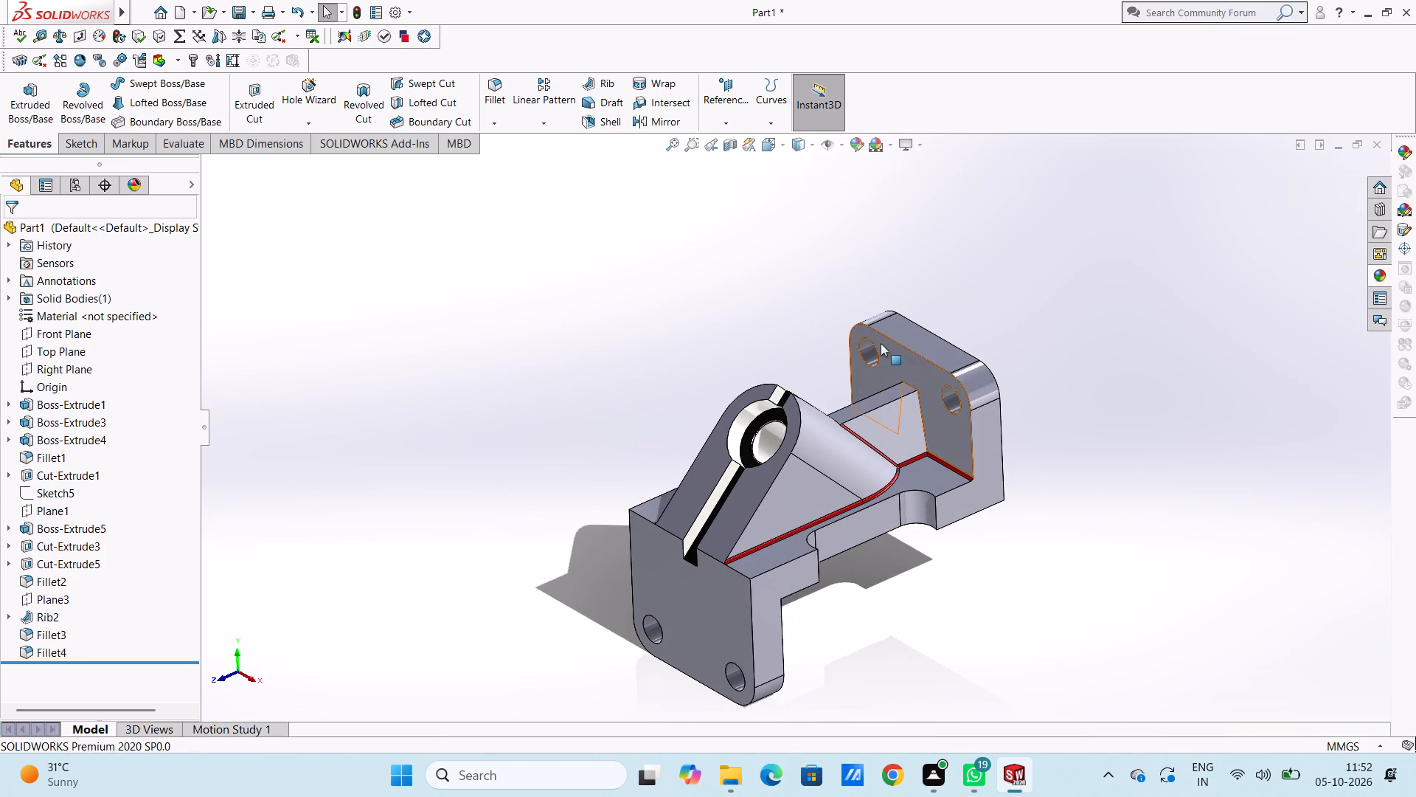
pyautogui.scroll(-4, 881, 343)
pyautogui.scroll(-4, 815, 360)
pyautogui.click(1386, 274)
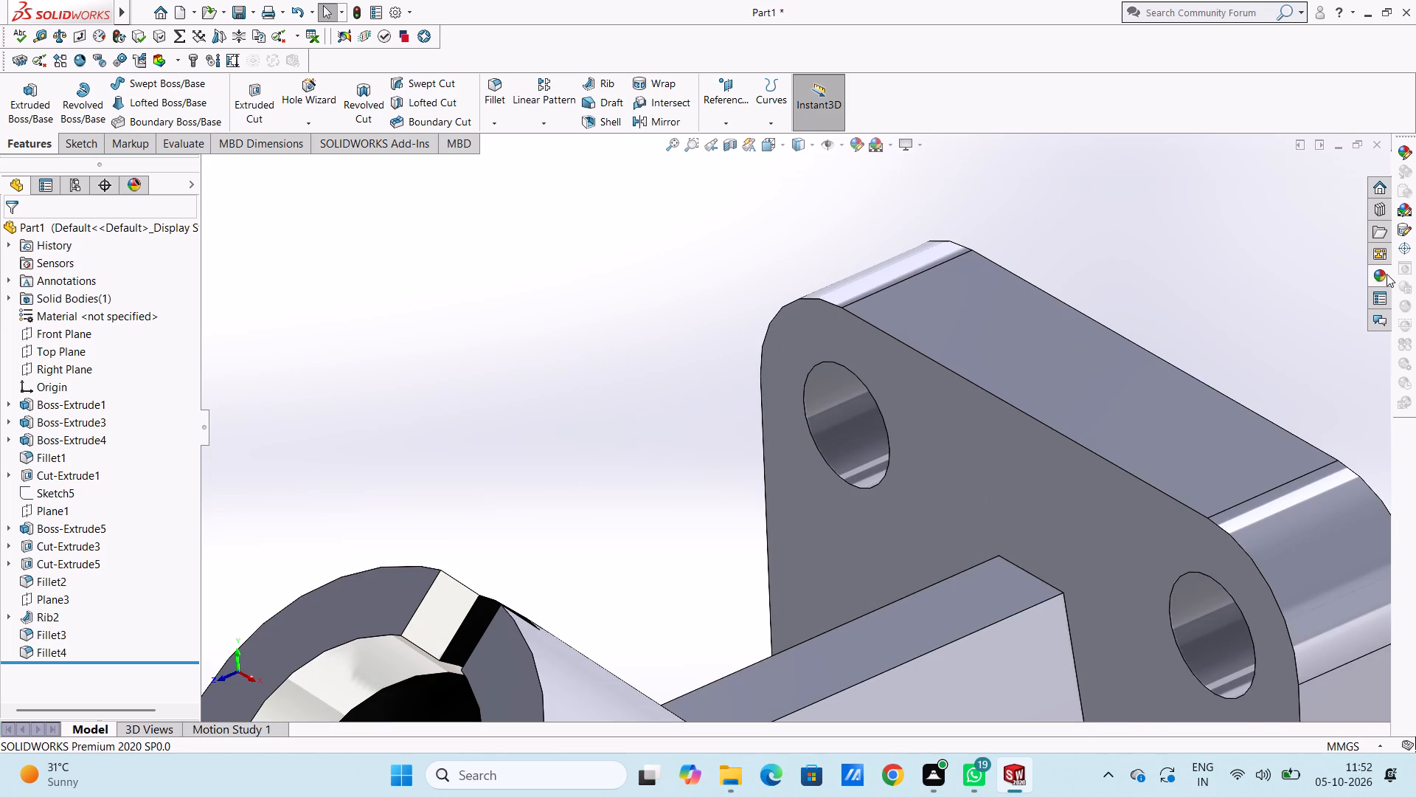
pyautogui.moveTo(1284, 476); pyautogui.dragTo(883, 430)
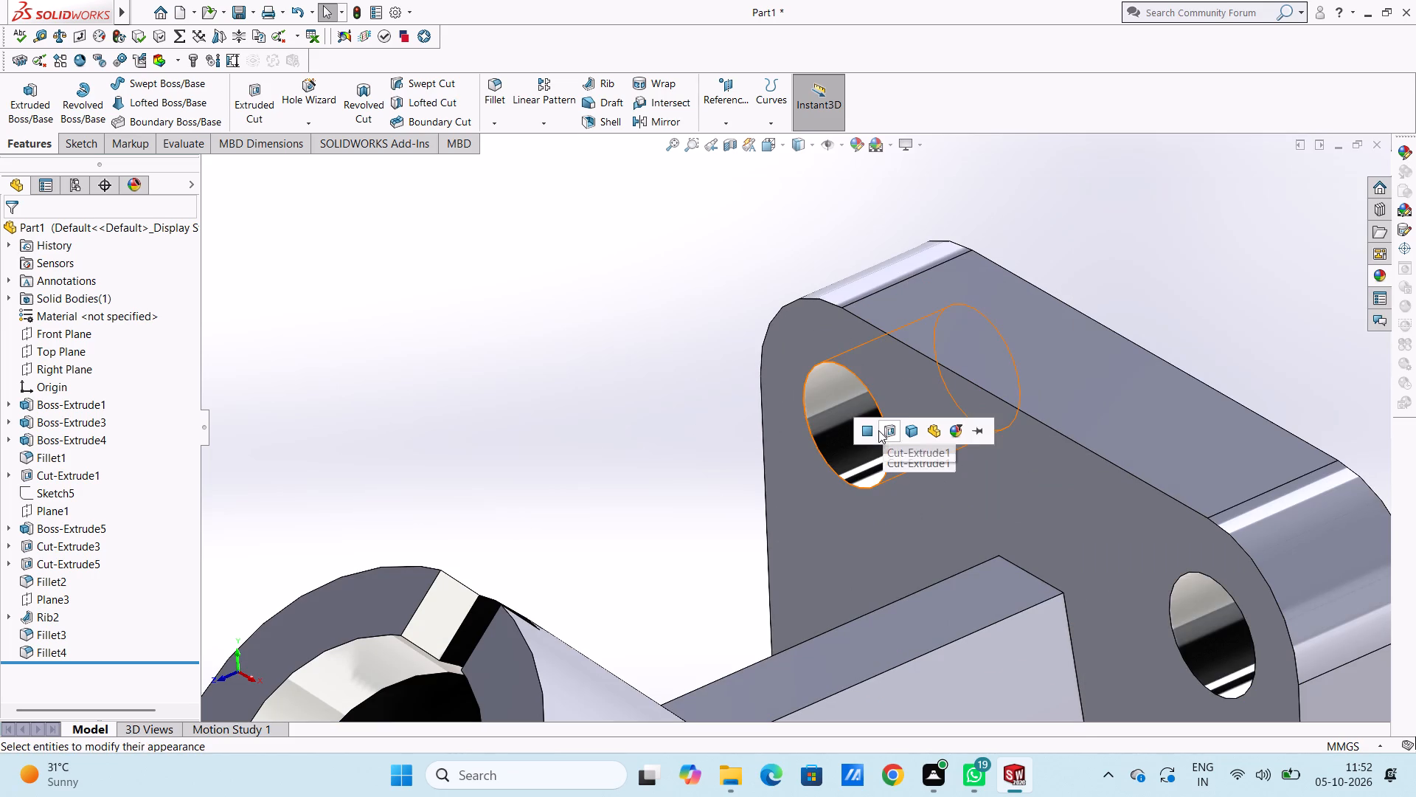
pyautogui.click(891, 436)
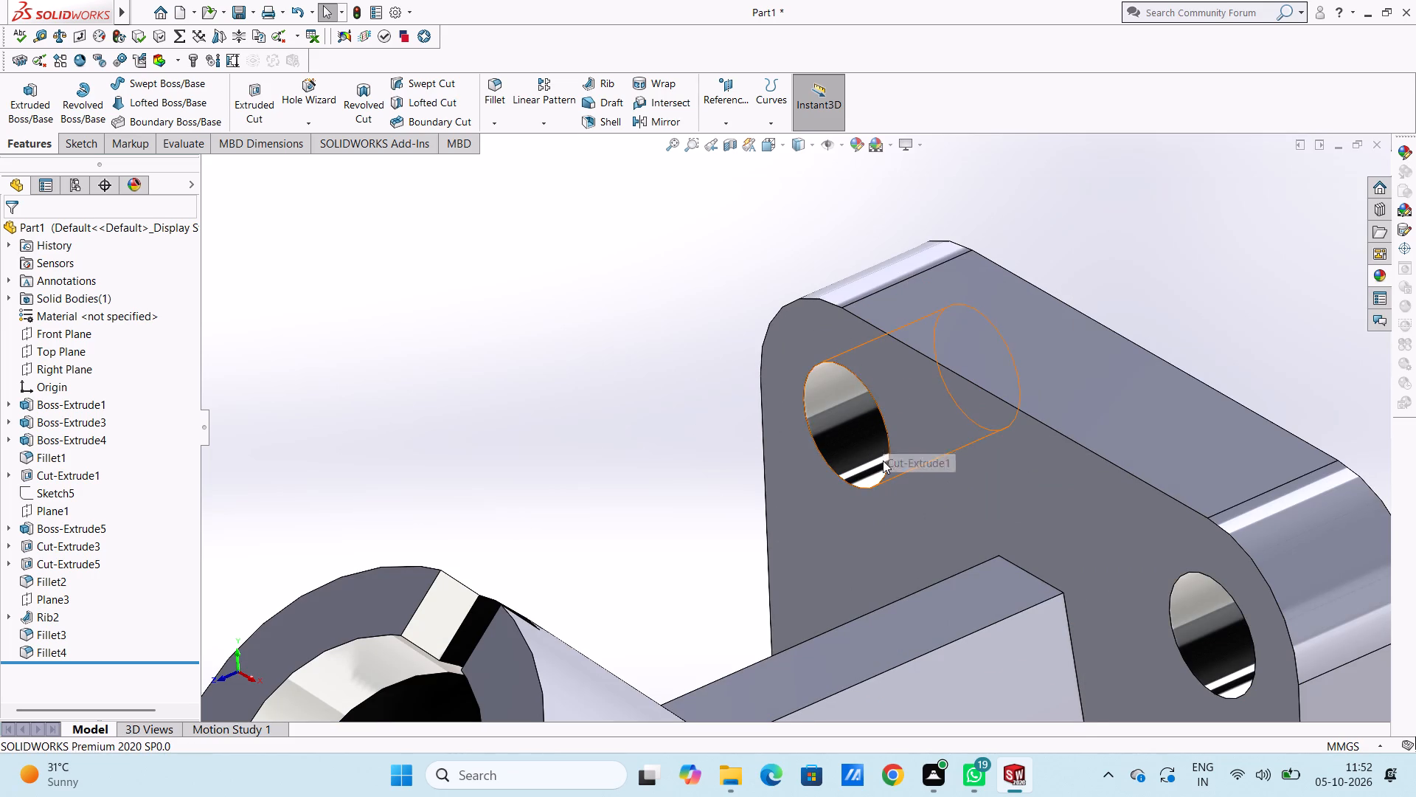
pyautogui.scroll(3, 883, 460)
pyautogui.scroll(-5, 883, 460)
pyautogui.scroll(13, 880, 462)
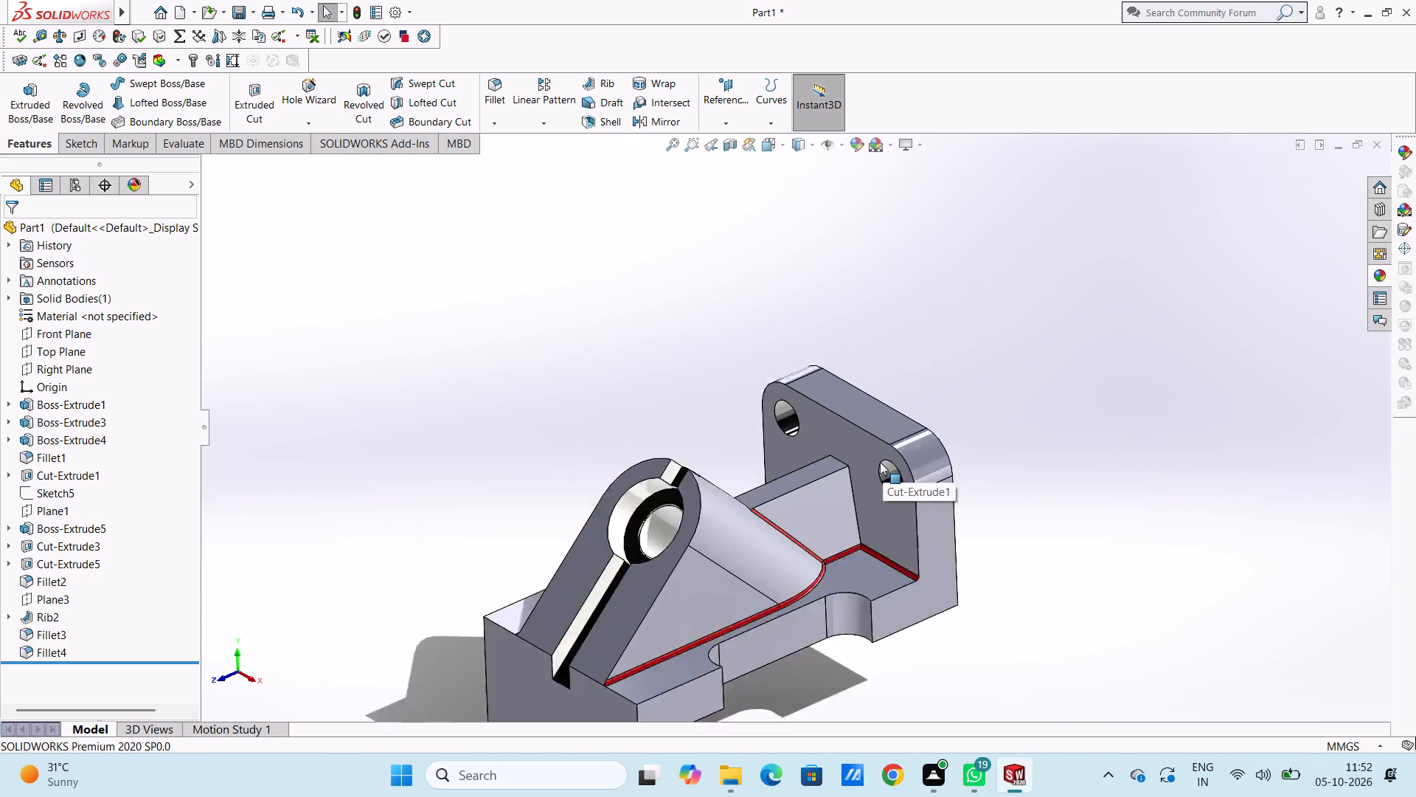
# Apply the chromium plate appearance to the inner face of the front plate's mounting hole on the +X side.
pyautogui.scroll(3, 880, 462)
pyautogui.moveTo(652, 662); pyautogui.dragTo(660, 644, button='middle')
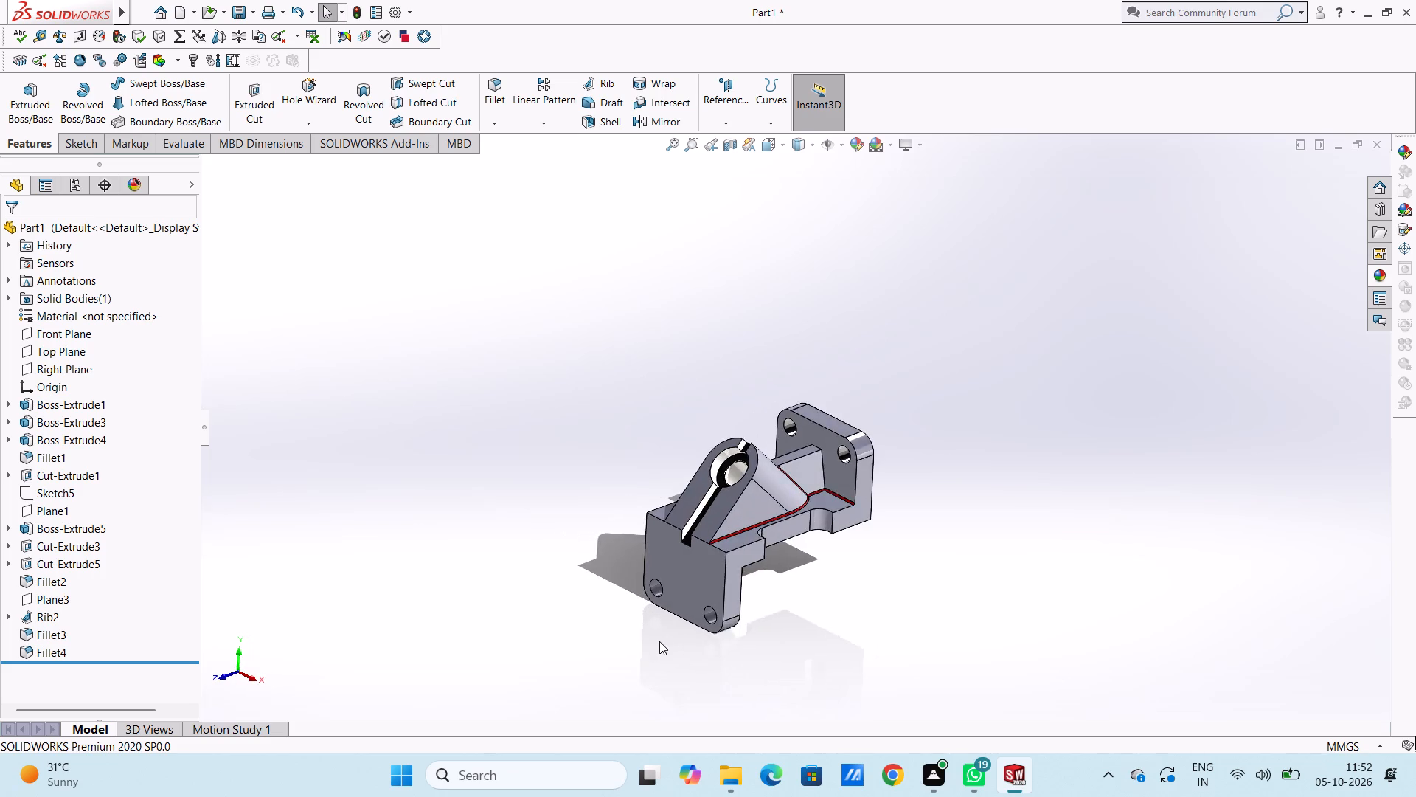
pyautogui.scroll(-5, 663, 640)
pyautogui.middleClick(756, 404)
pyautogui.scroll(-4, 756, 404)
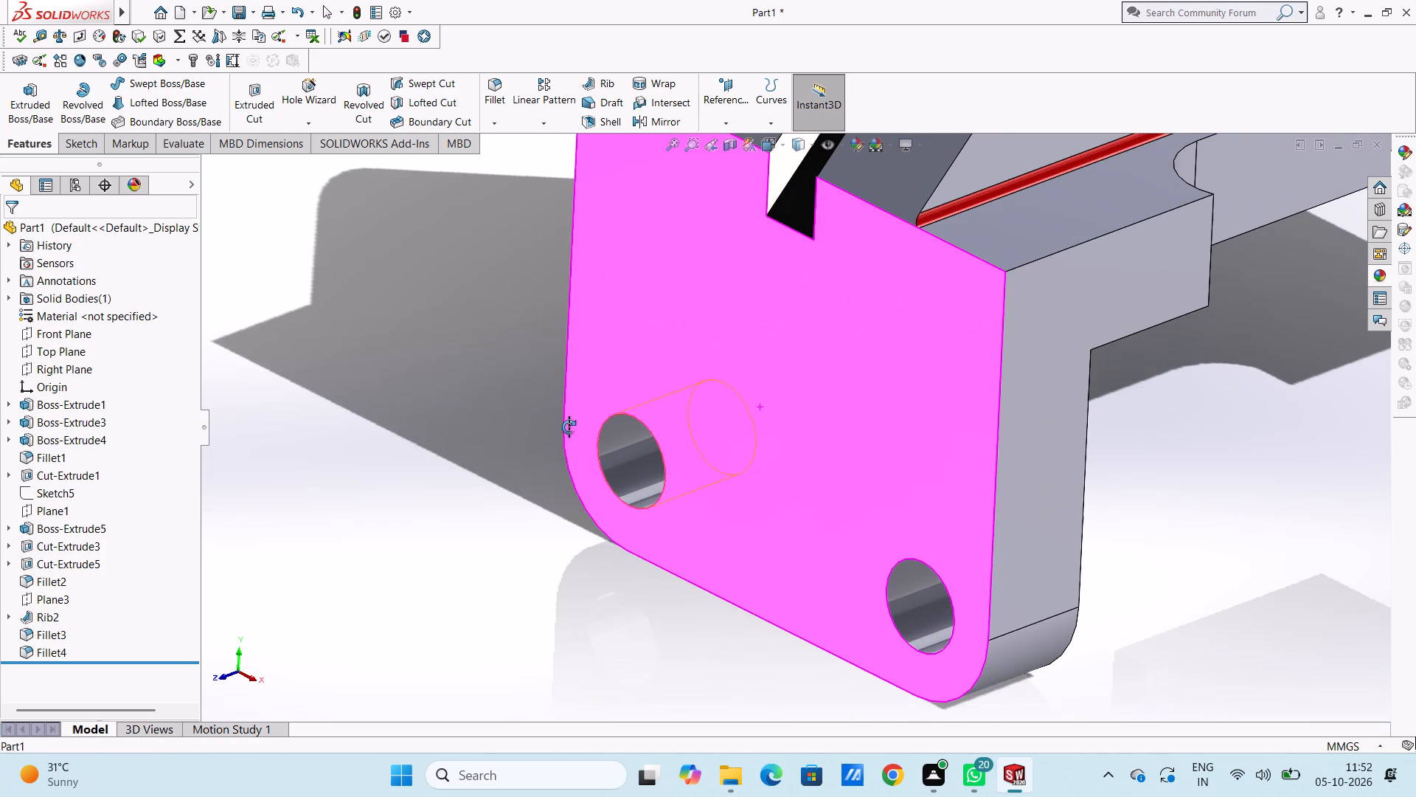
pyautogui.click(464, 417)
pyautogui.middleClick(760, 407)
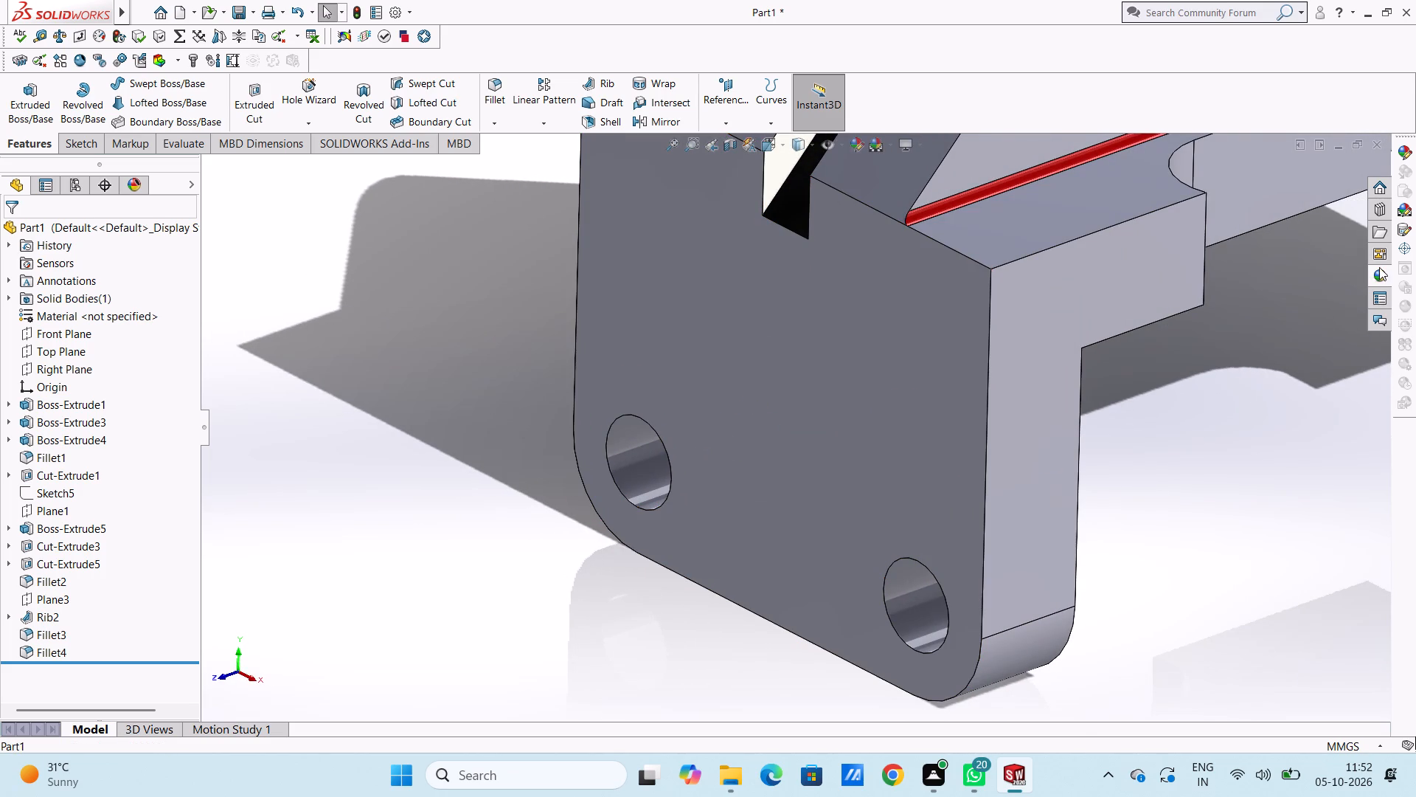
pyautogui.click(1379, 267)
pyautogui.moveTo(1281, 470); pyautogui.dragTo(916, 610)
pyautogui.click(899, 614)
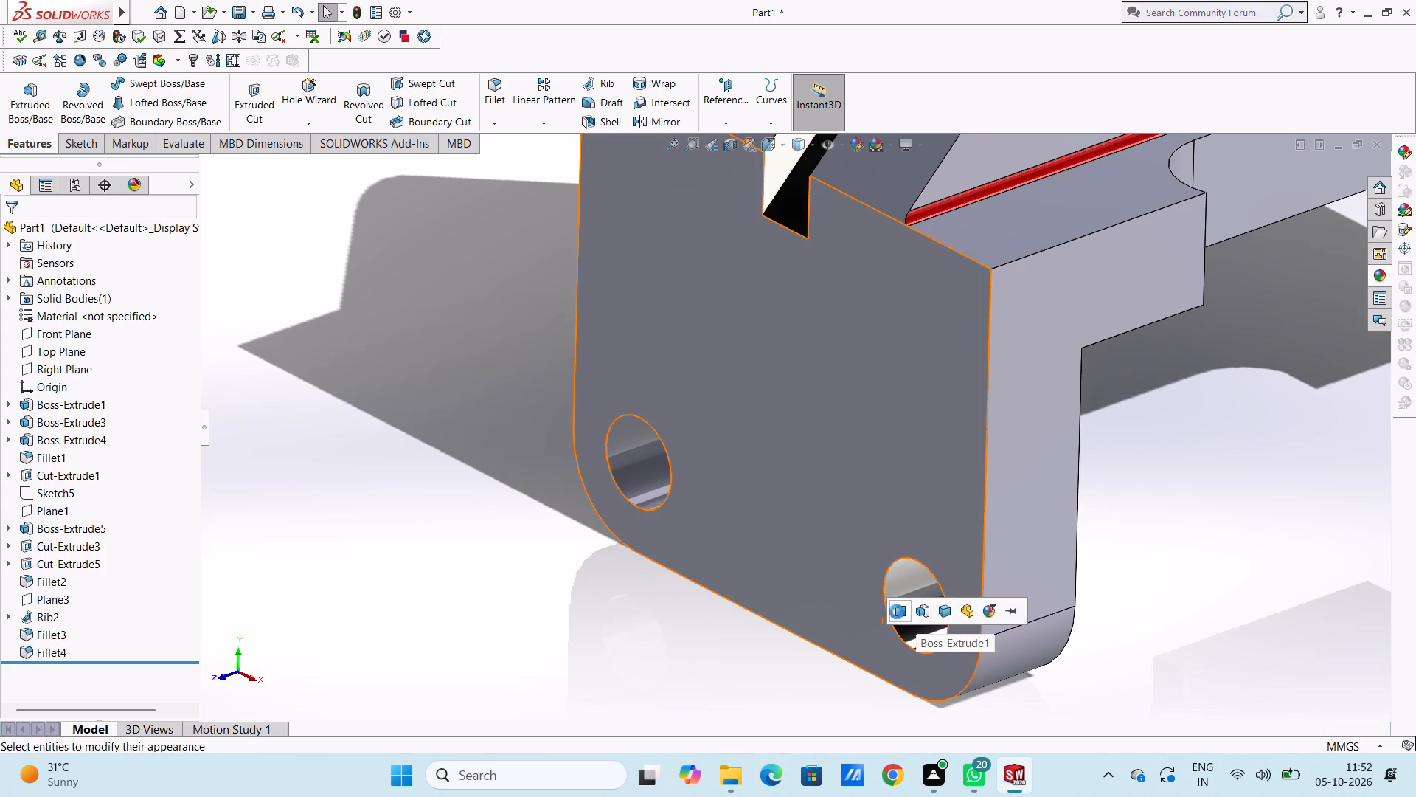
# Apply the chromium plate appearance to the inner face of the front plate's other mounting hole, on the -X side.
pyautogui.scroll(2, 614, 396)
pyautogui.scroll(-4, 625, 413)
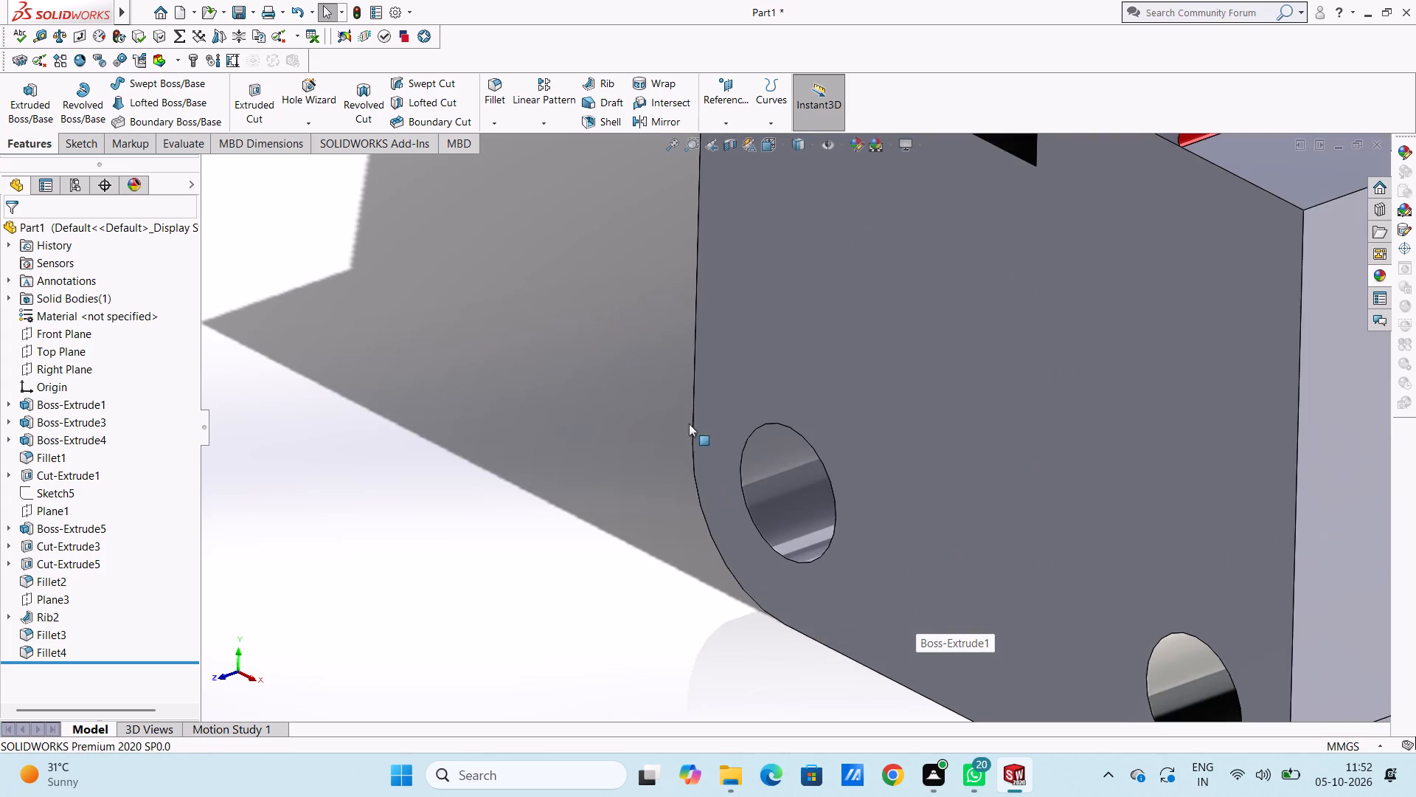
pyautogui.scroll(-4, 709, 427)
pyautogui.click(1380, 270)
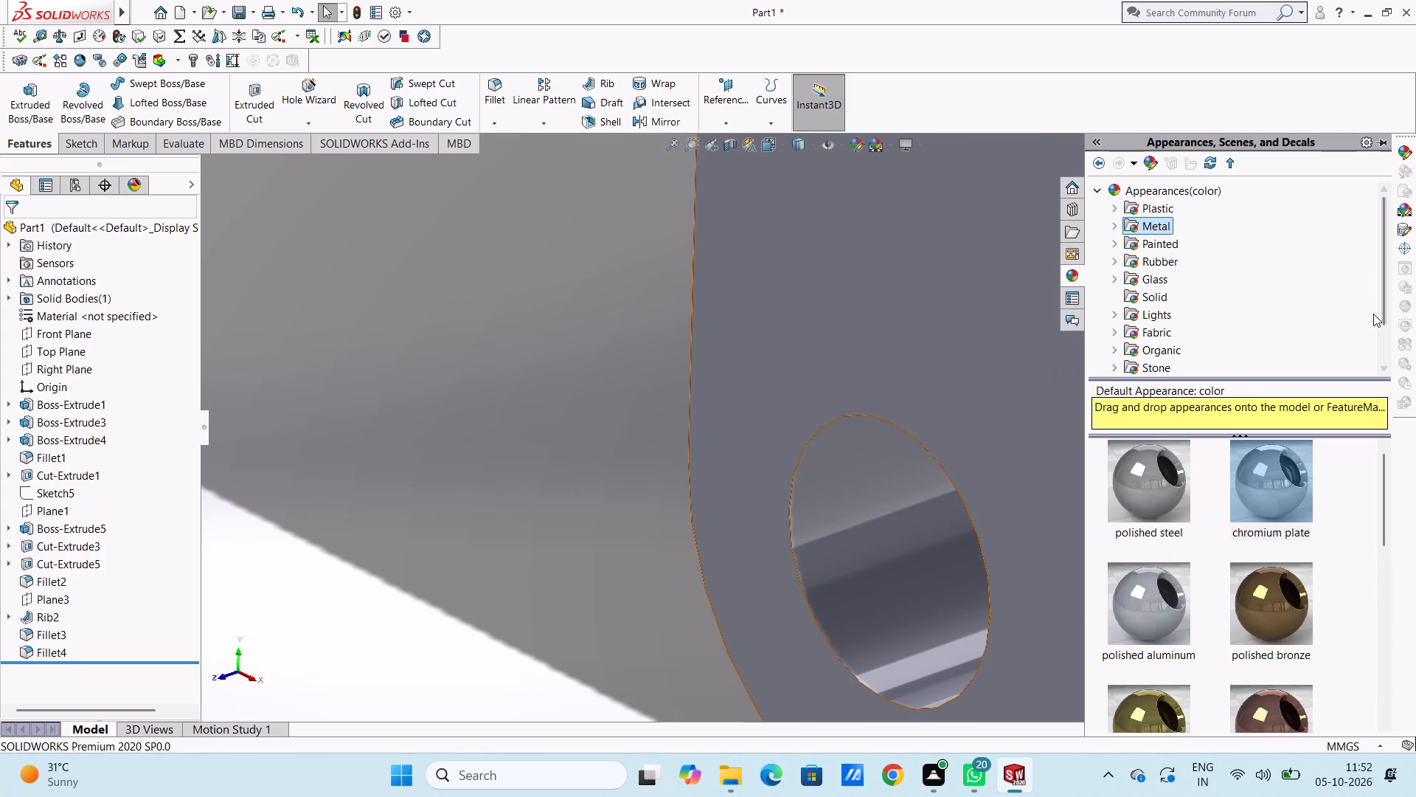
pyautogui.moveTo(1285, 472); pyautogui.dragTo(888, 562)
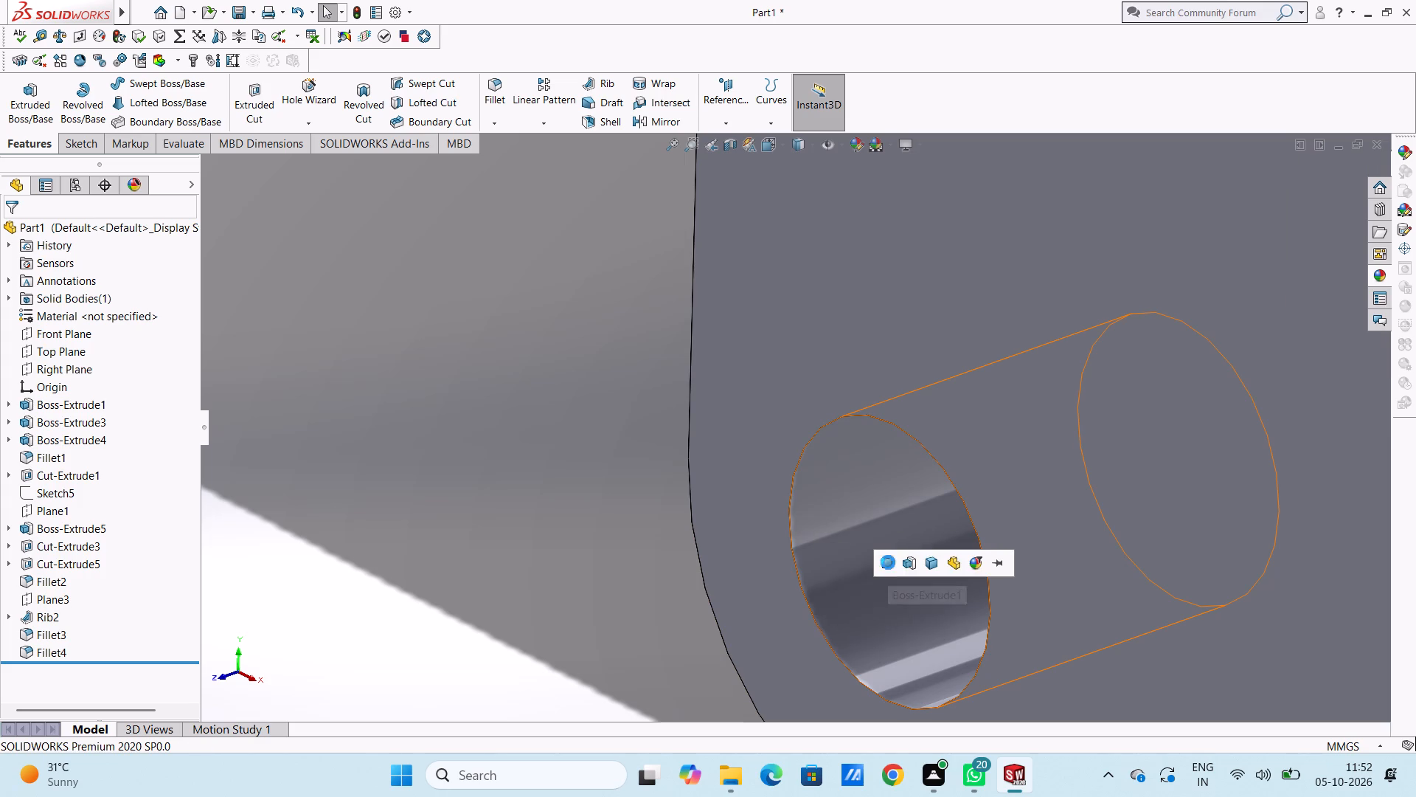
pyautogui.click(888, 562)
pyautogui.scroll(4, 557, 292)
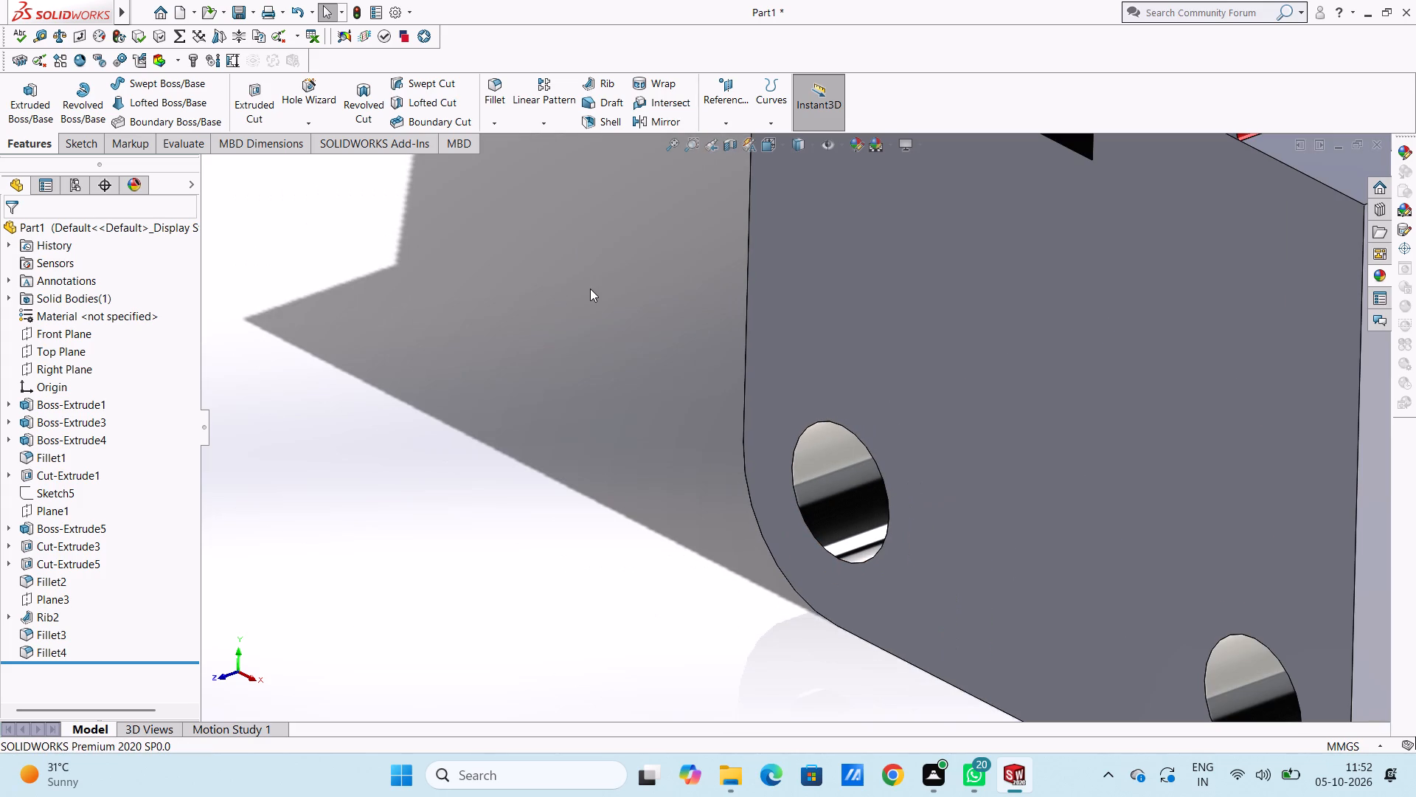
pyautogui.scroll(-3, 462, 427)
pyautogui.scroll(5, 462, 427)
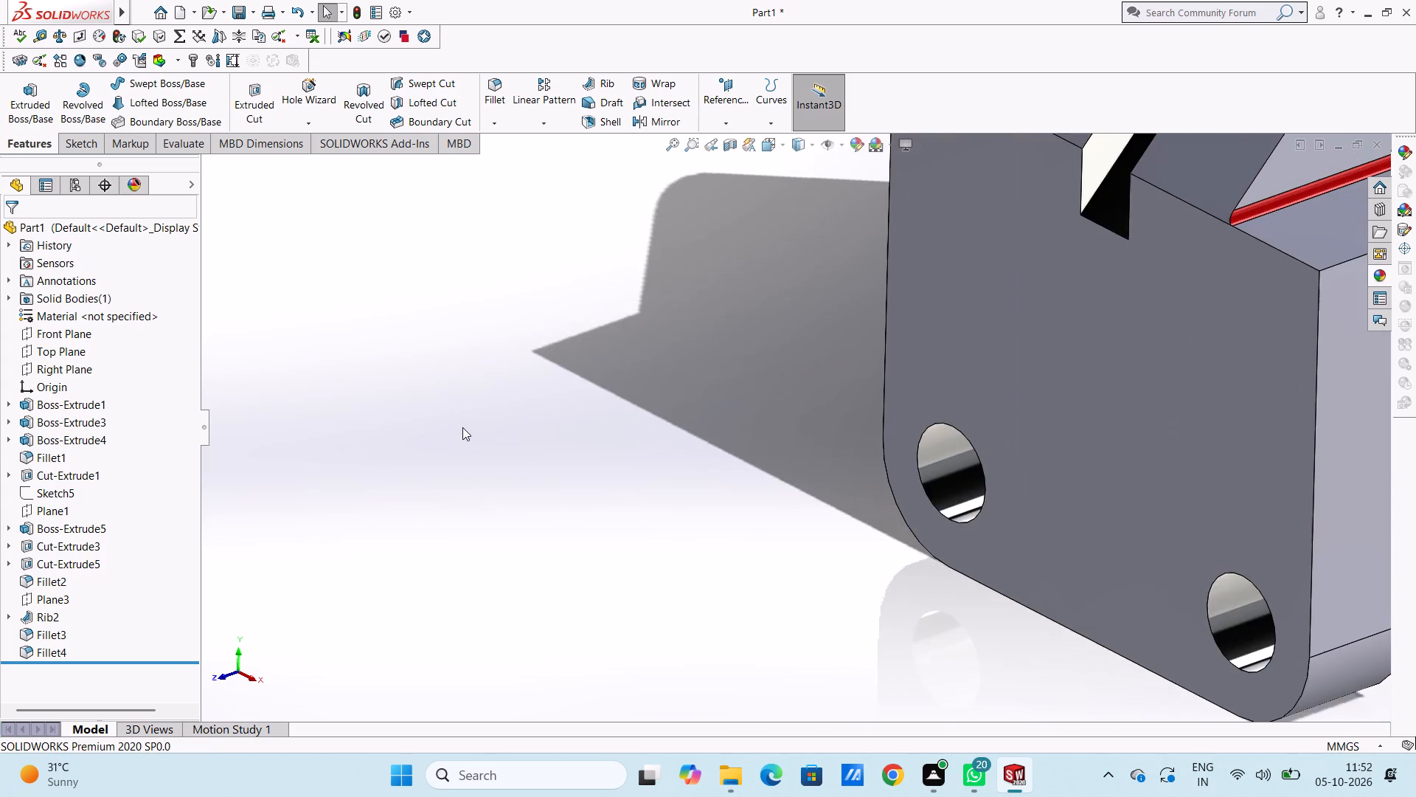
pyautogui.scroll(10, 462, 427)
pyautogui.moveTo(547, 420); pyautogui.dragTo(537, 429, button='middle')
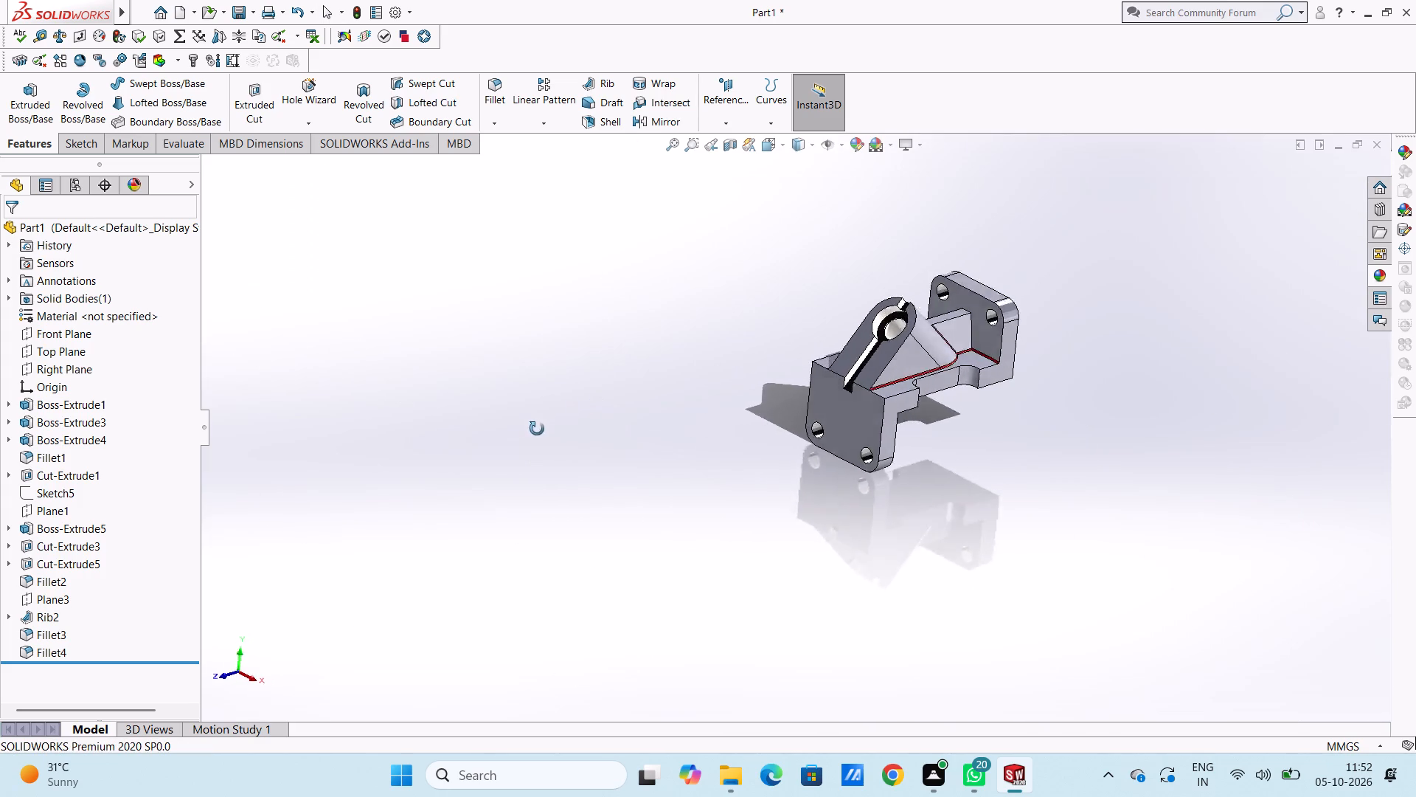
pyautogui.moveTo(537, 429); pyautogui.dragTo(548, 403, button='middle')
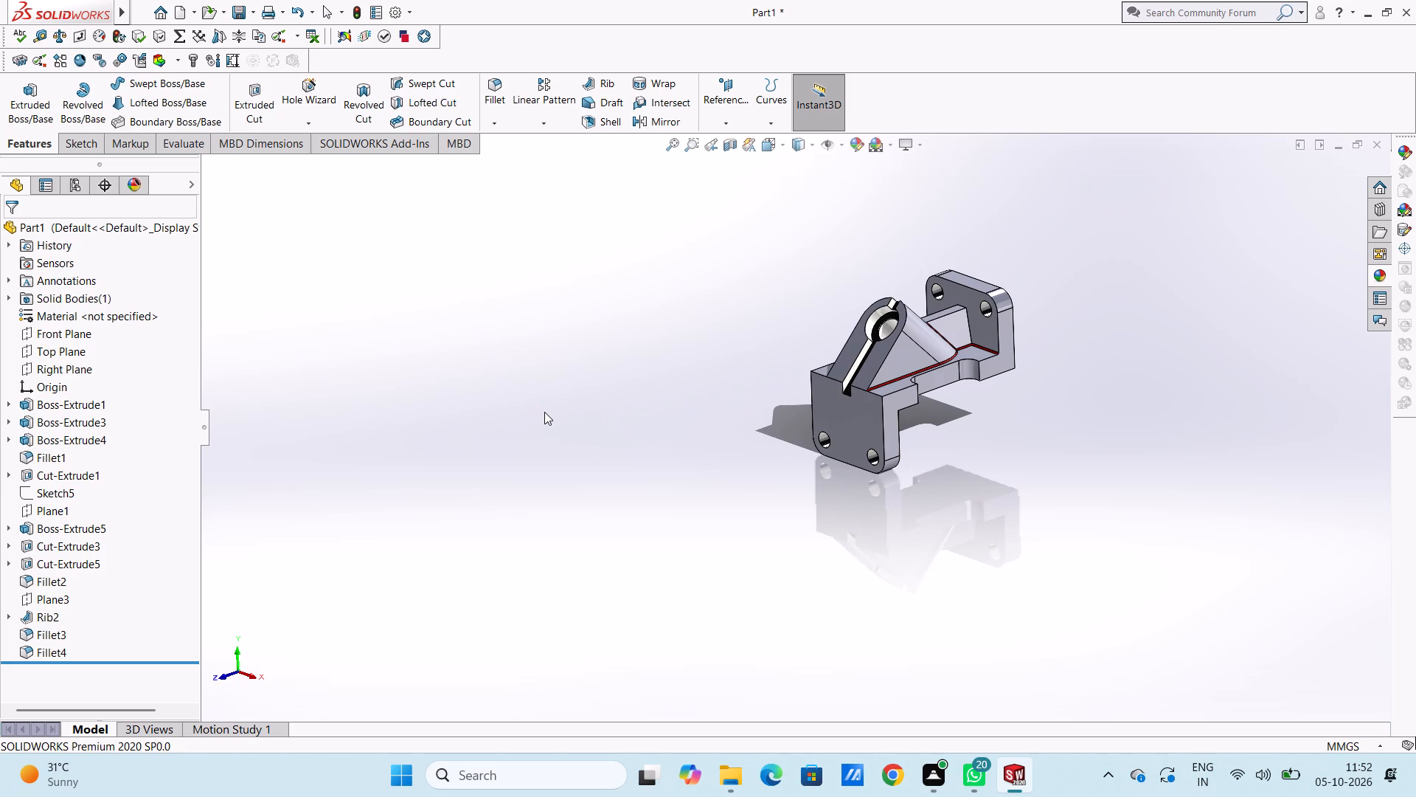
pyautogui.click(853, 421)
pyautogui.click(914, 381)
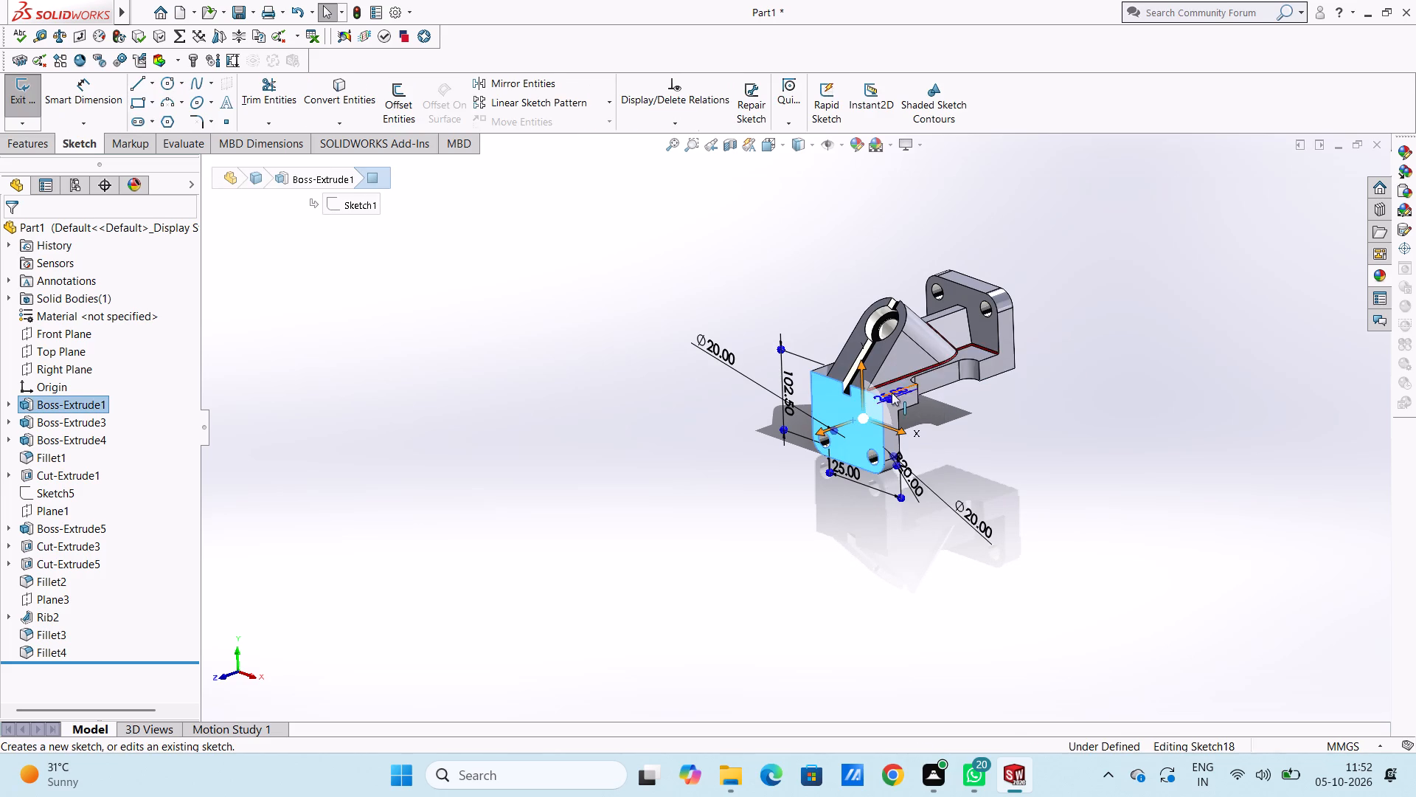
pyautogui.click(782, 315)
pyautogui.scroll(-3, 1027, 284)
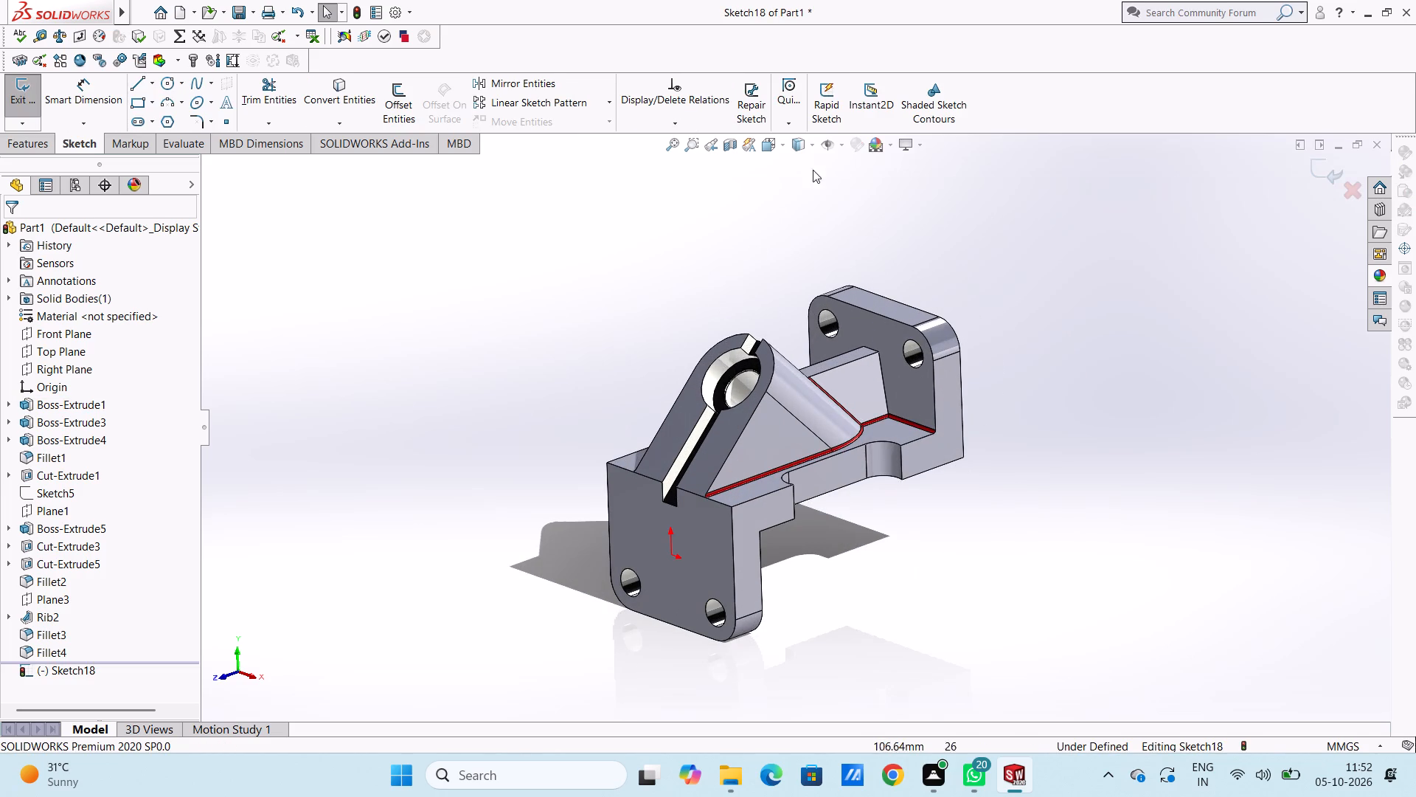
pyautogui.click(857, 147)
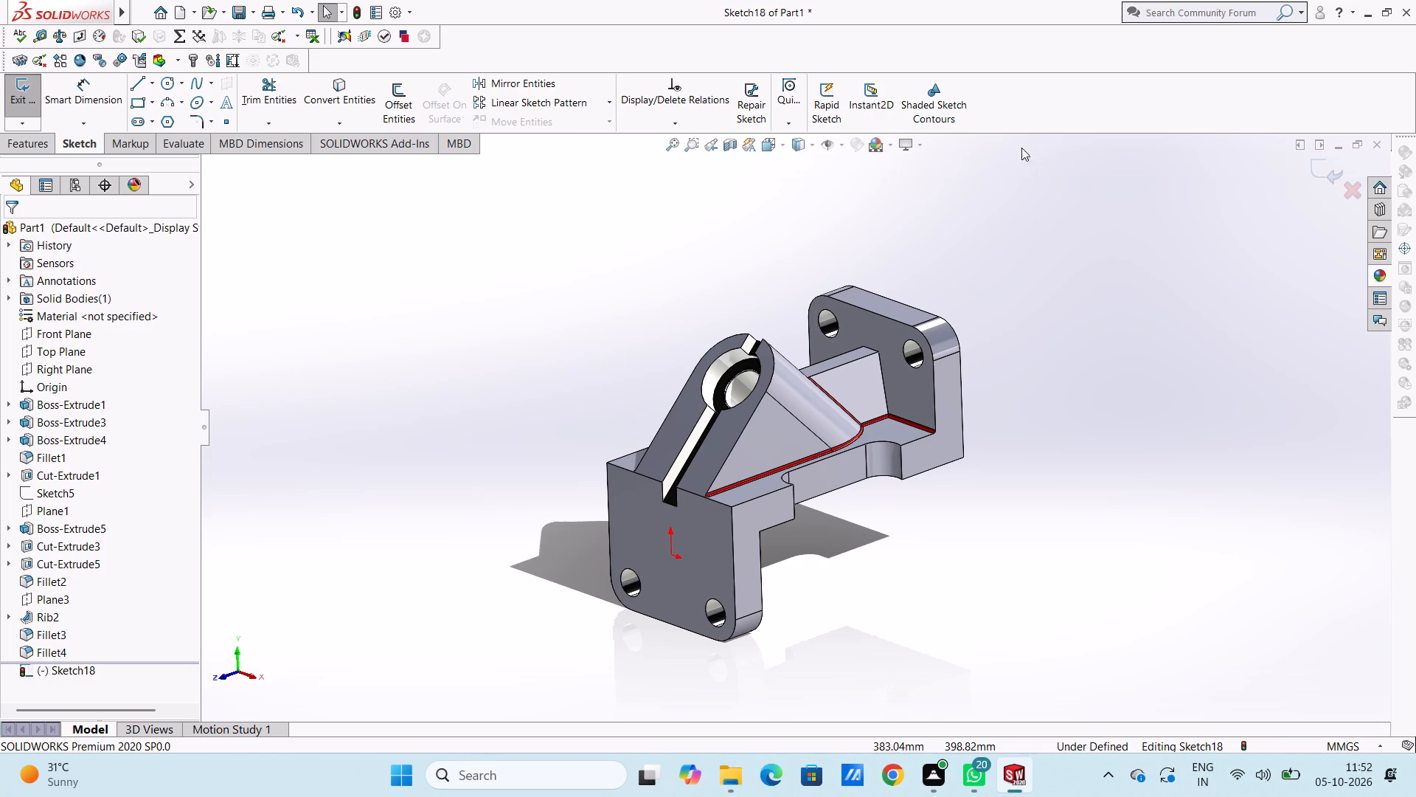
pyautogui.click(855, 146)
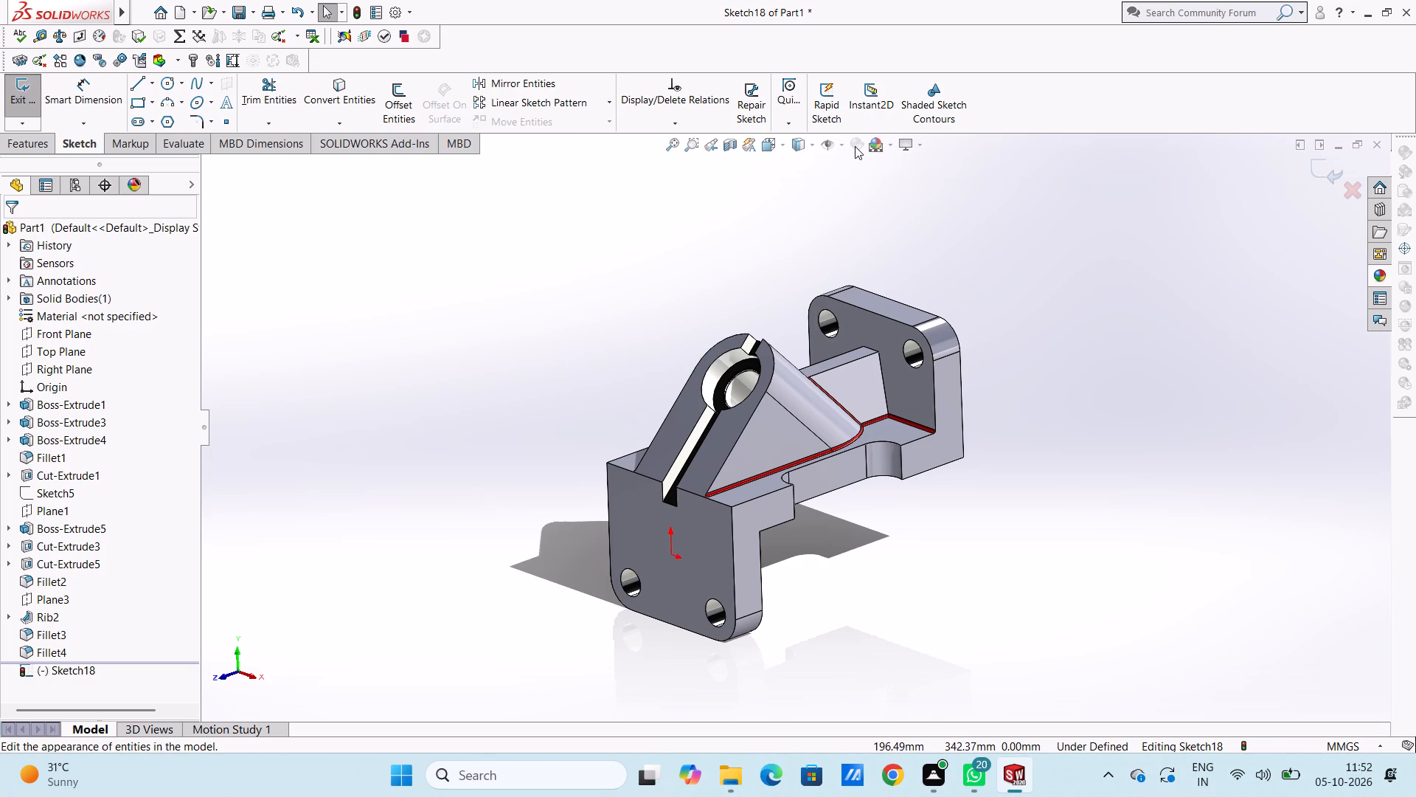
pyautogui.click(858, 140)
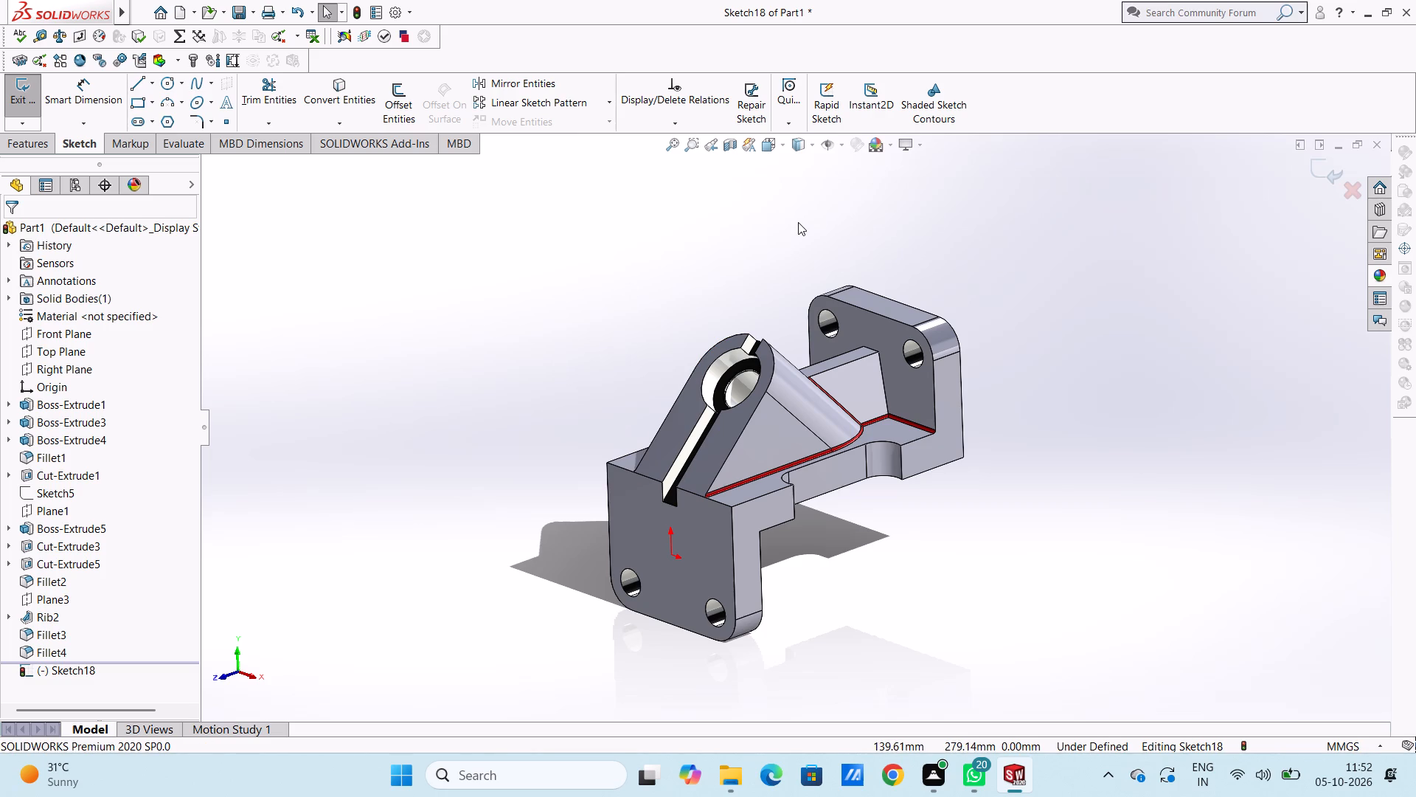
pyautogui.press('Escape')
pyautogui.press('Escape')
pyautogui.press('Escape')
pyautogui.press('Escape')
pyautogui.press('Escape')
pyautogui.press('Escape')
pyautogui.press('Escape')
# Edit the appearance of the whole part and set its color to bright yellow from the standard swatches.
pyautogui.click(856, 140)
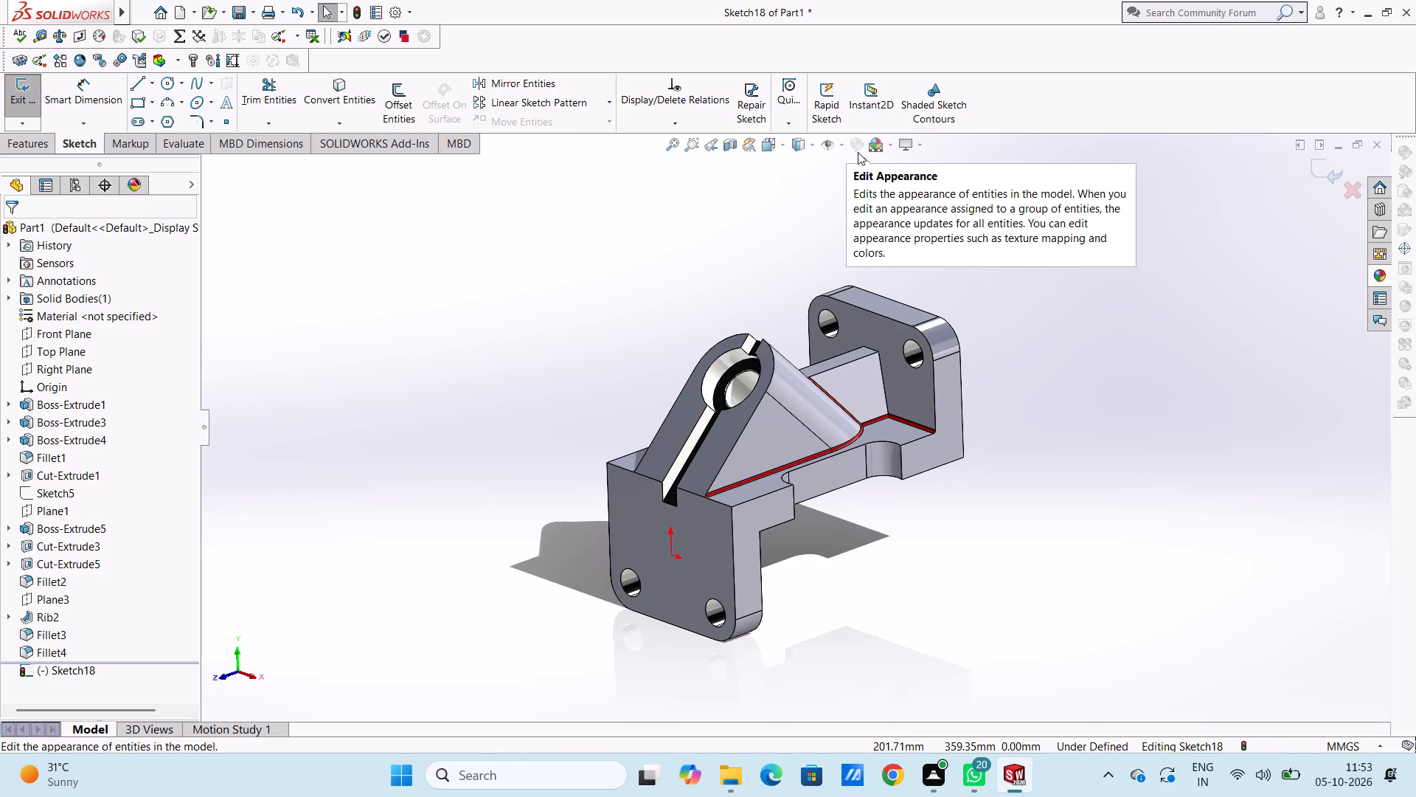
pyautogui.click(856, 146)
pyautogui.tripleClick(856, 146)
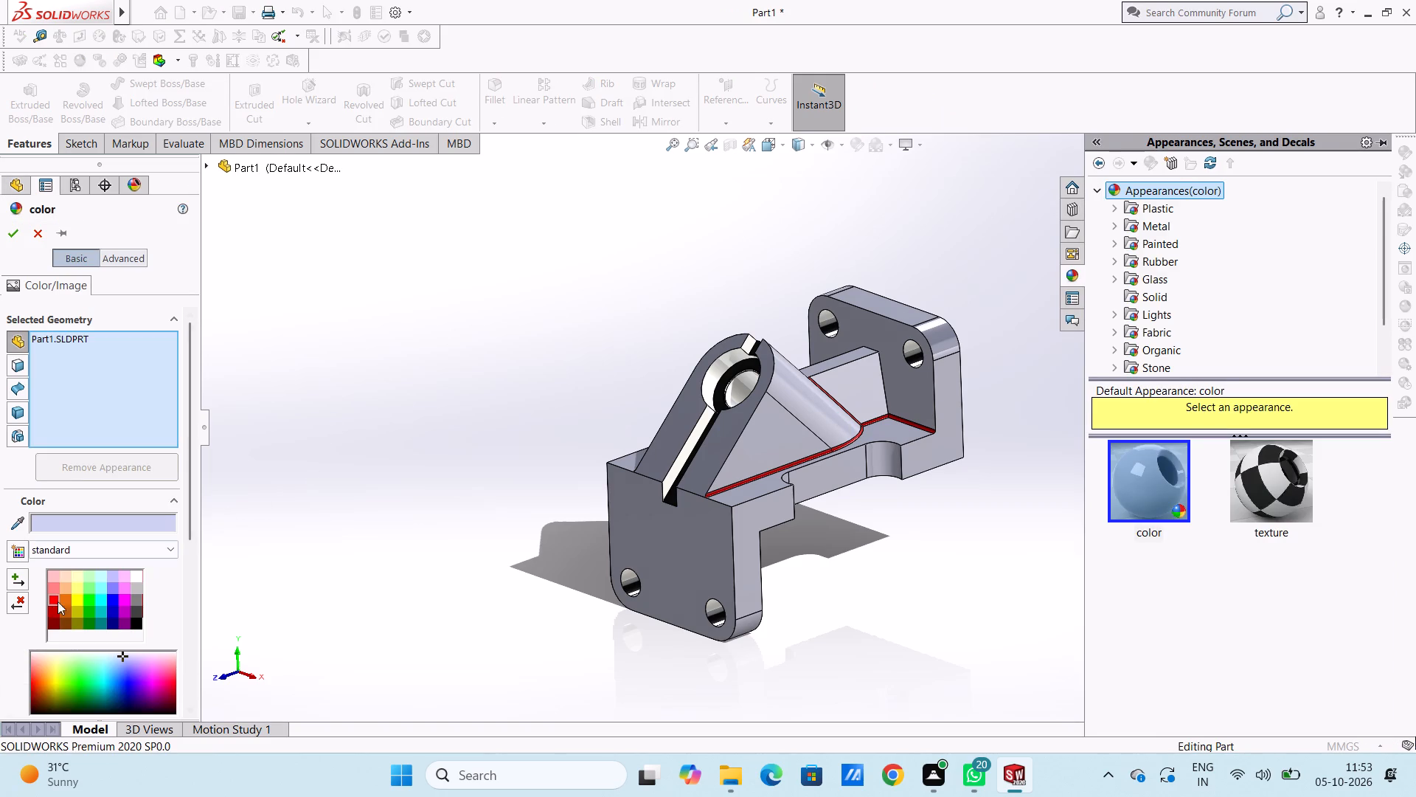
pyautogui.click(77, 601)
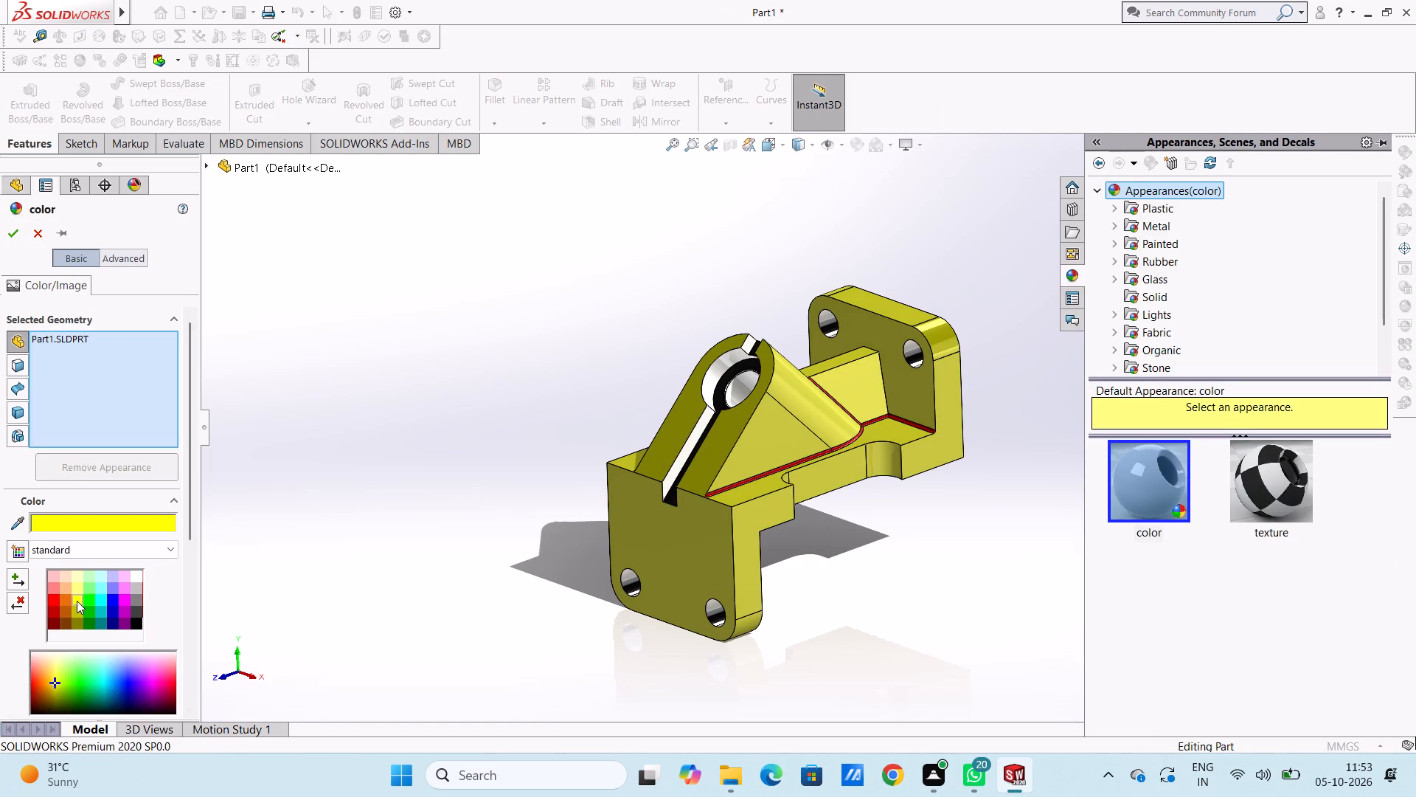
pyautogui.click(80, 590)
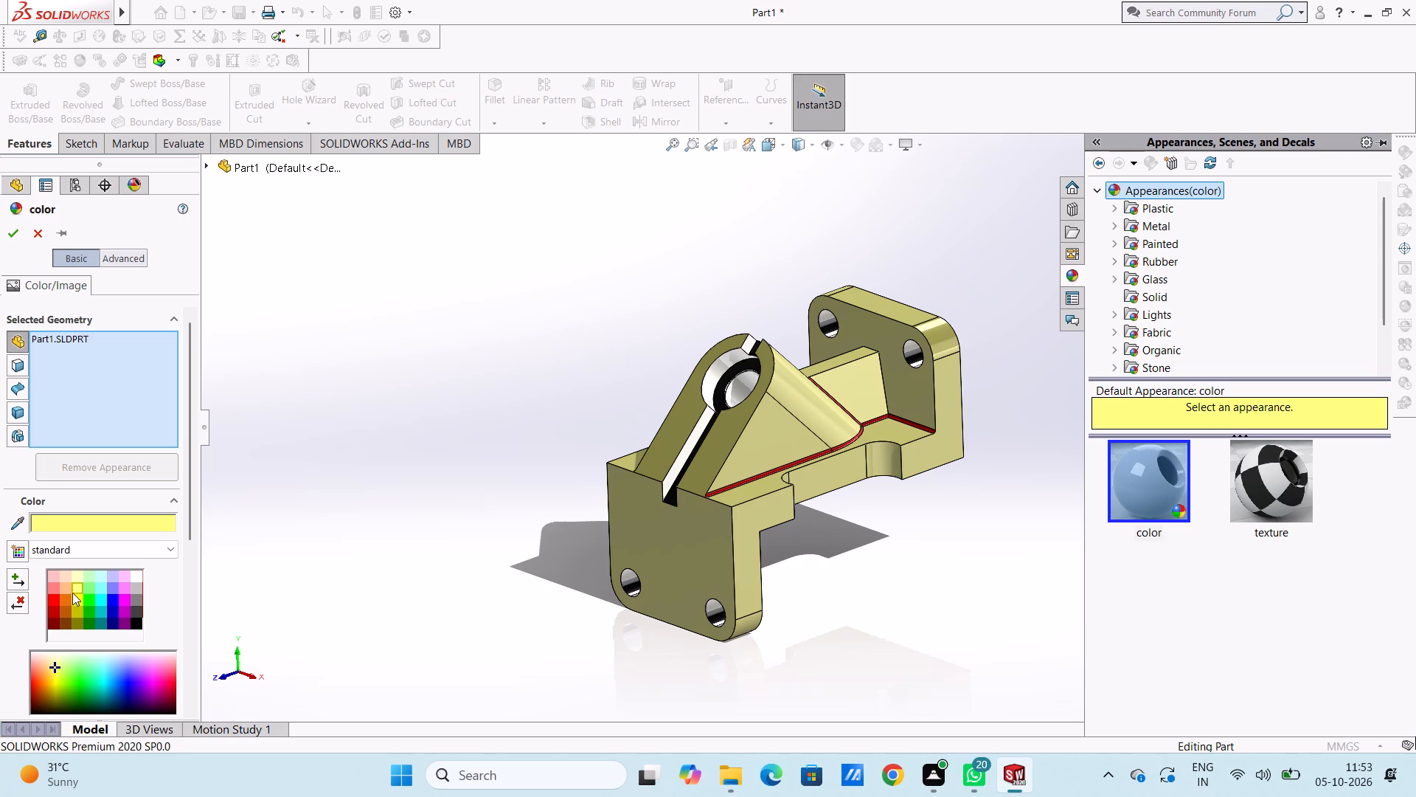
pyautogui.click(74, 608)
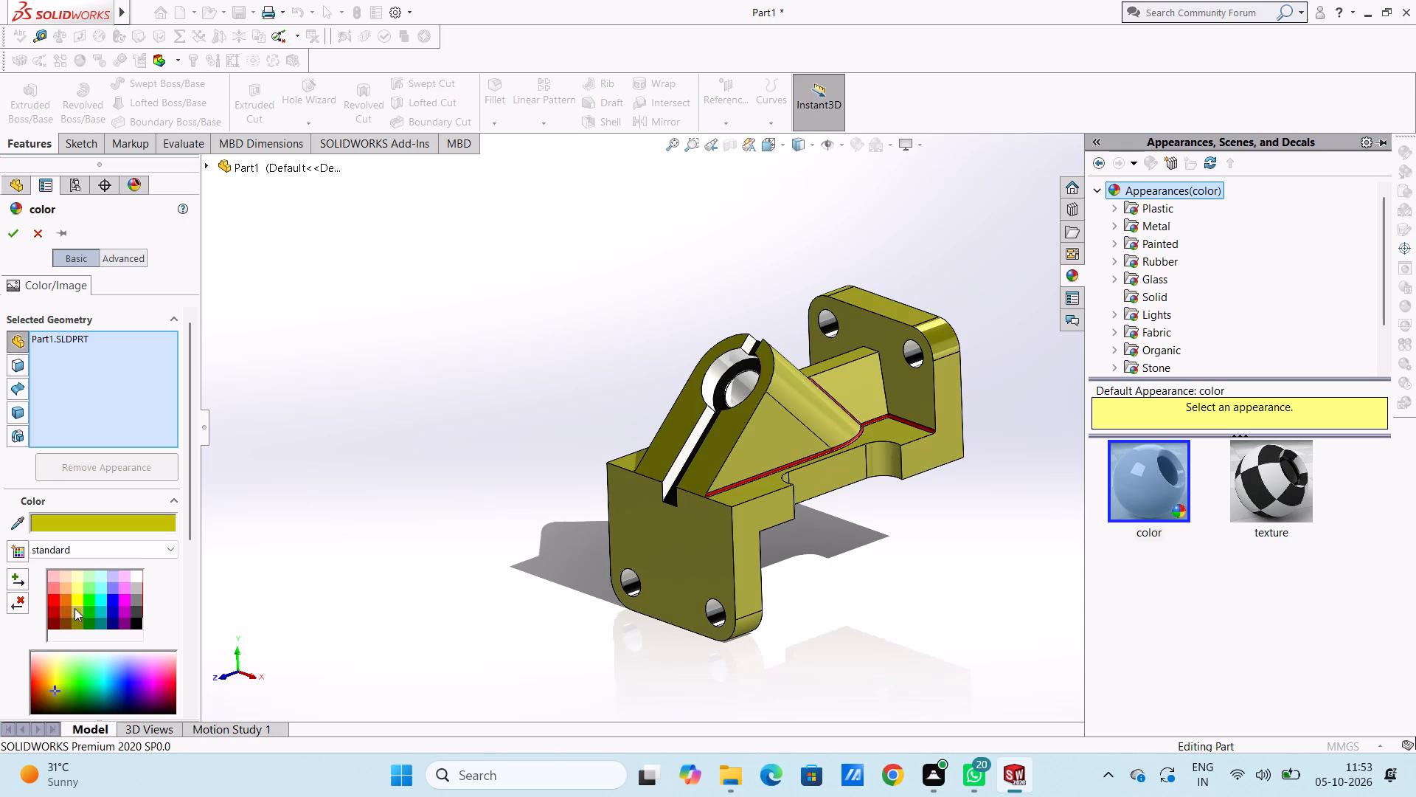
pyautogui.click(76, 604)
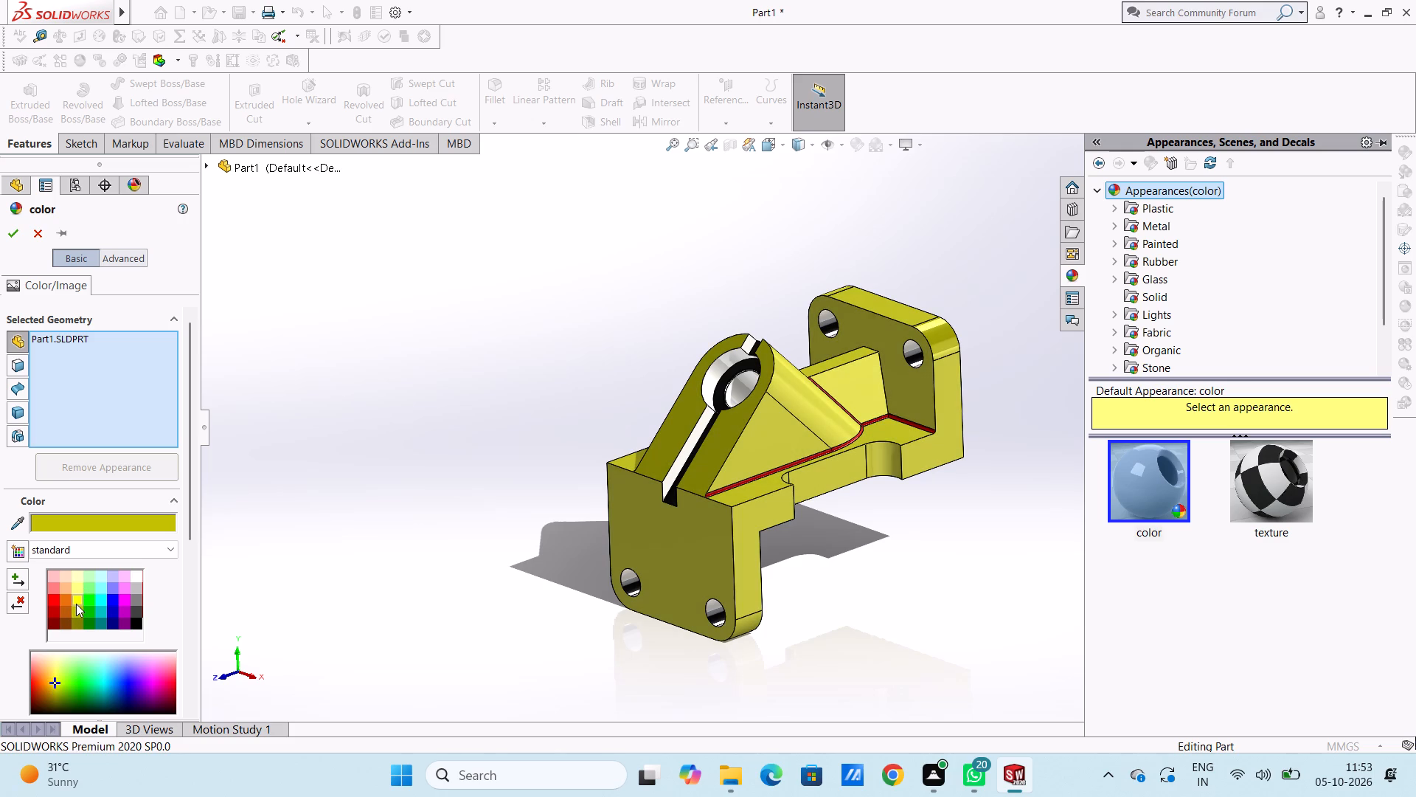
pyautogui.click(12, 233)
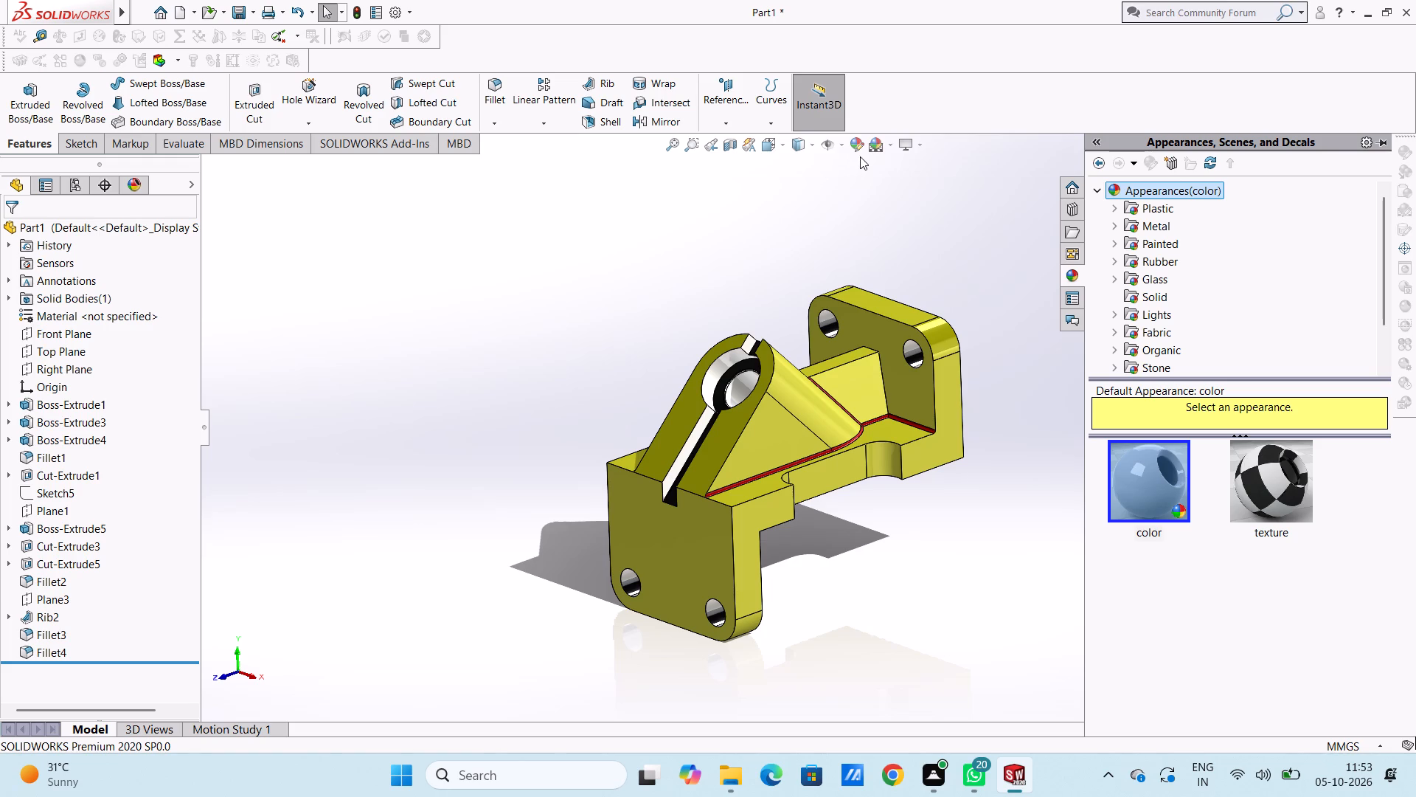
pyautogui.click(606, 295)
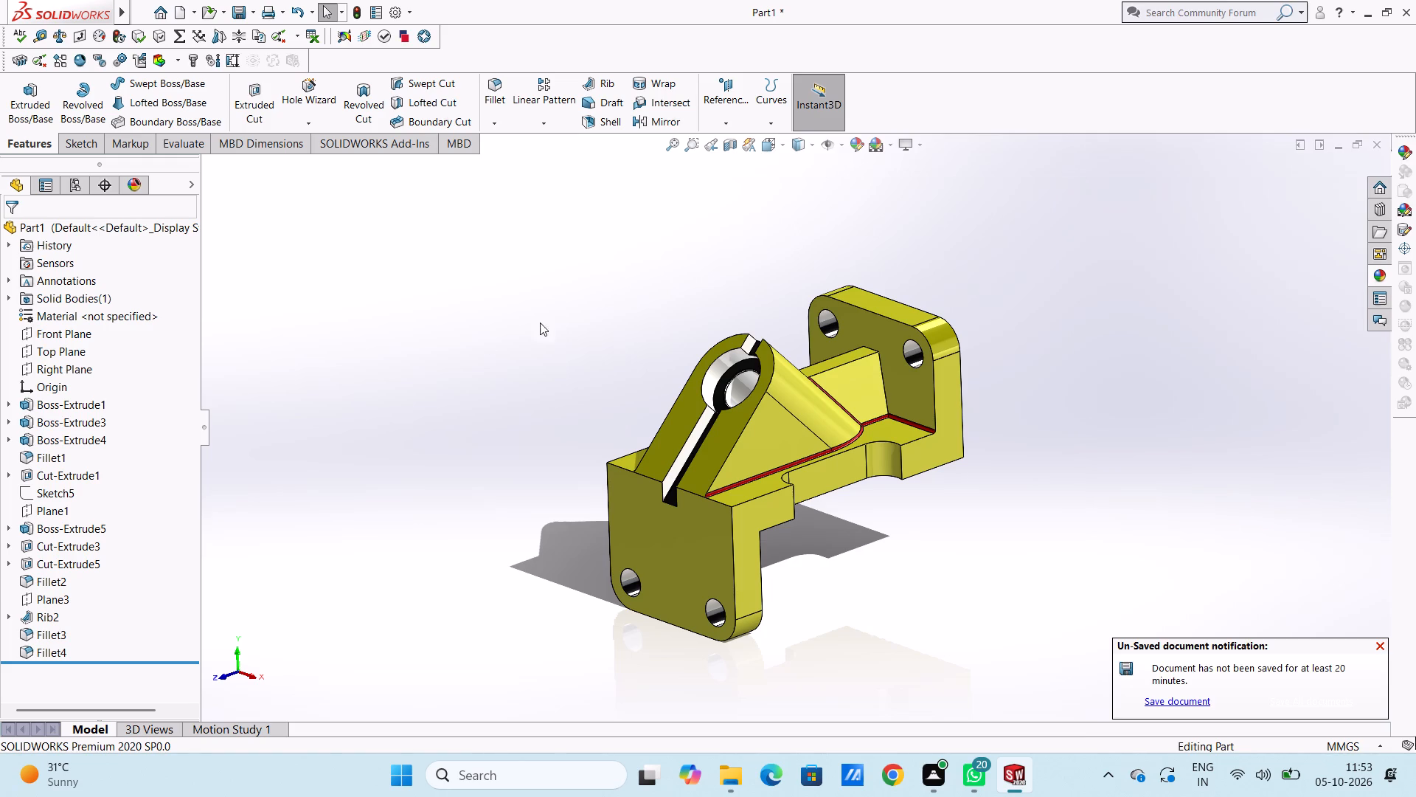
# Save the part in the Documents folder as a SOLIDWORKS Part named "pivoted clevis support bracket".
pyautogui.moveTo(546, 331); pyautogui.dragTo(554, 331, button='middle')
pyautogui.hotkey('ctrl', 's')
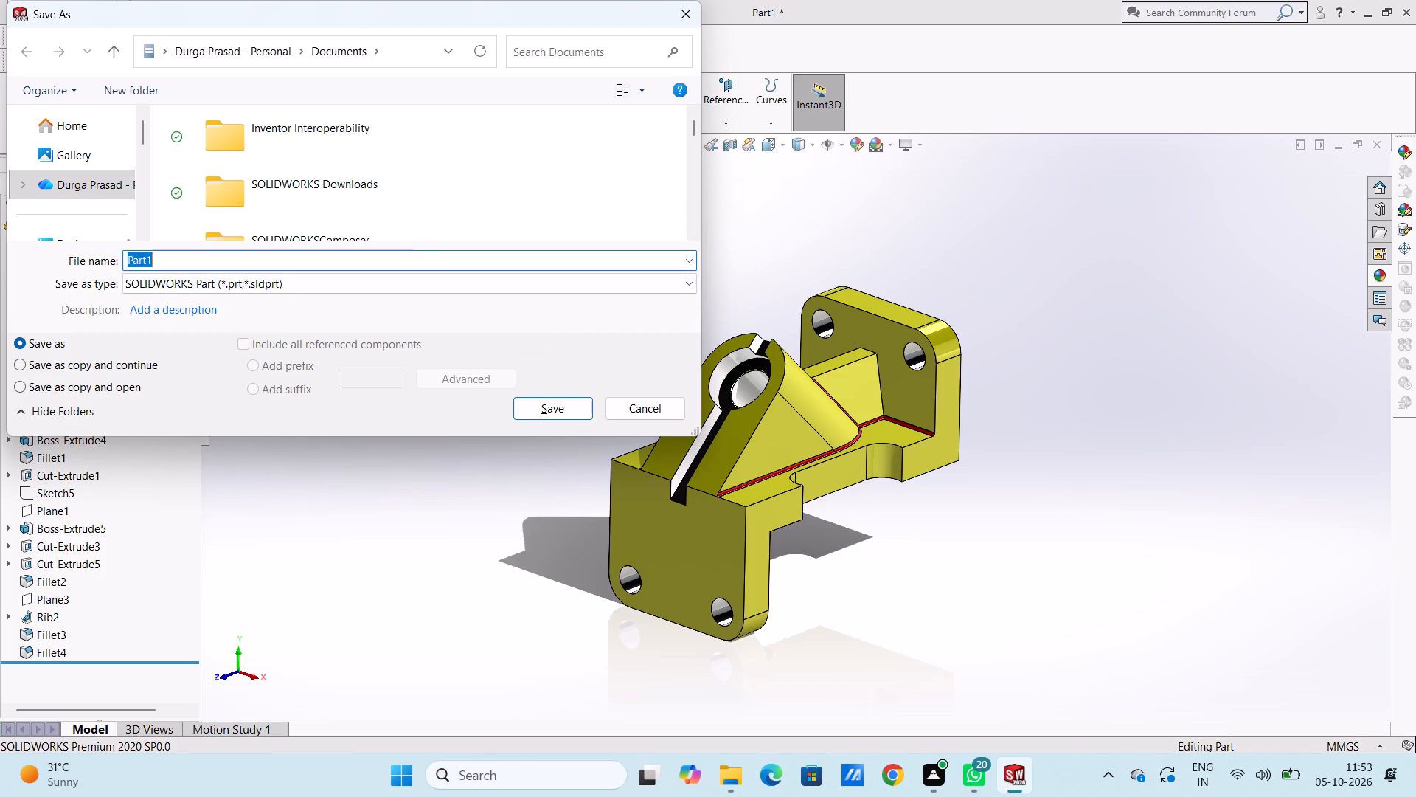
pyautogui.write('pivoted')
pyautogui.press('space')
pyautogui.write('clevis')
pyautogui.press('space')
pyautogui.write('support')
pyautogui.press('space')
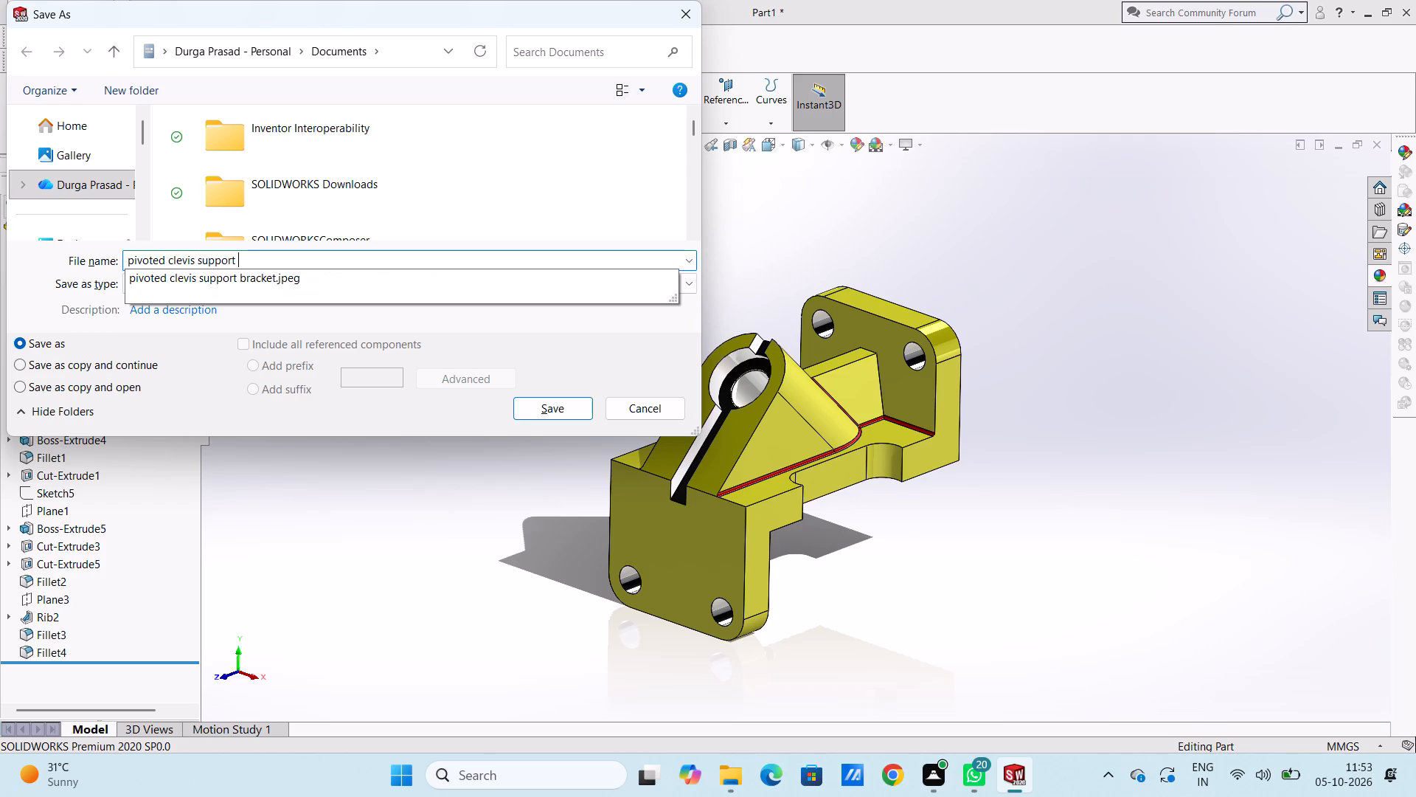
pyautogui.write('bracket')
pyautogui.click(560, 261)
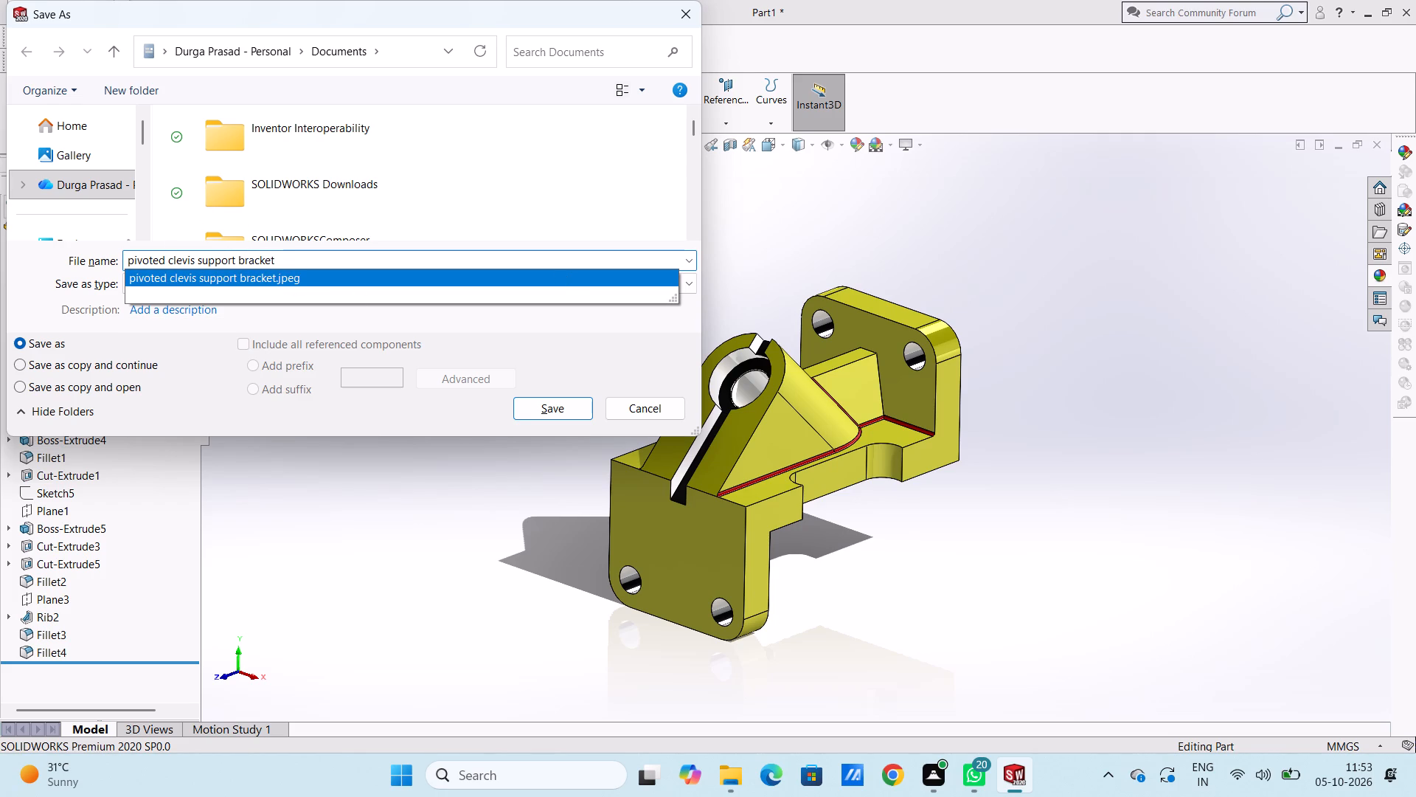
pyautogui.click(549, 407)
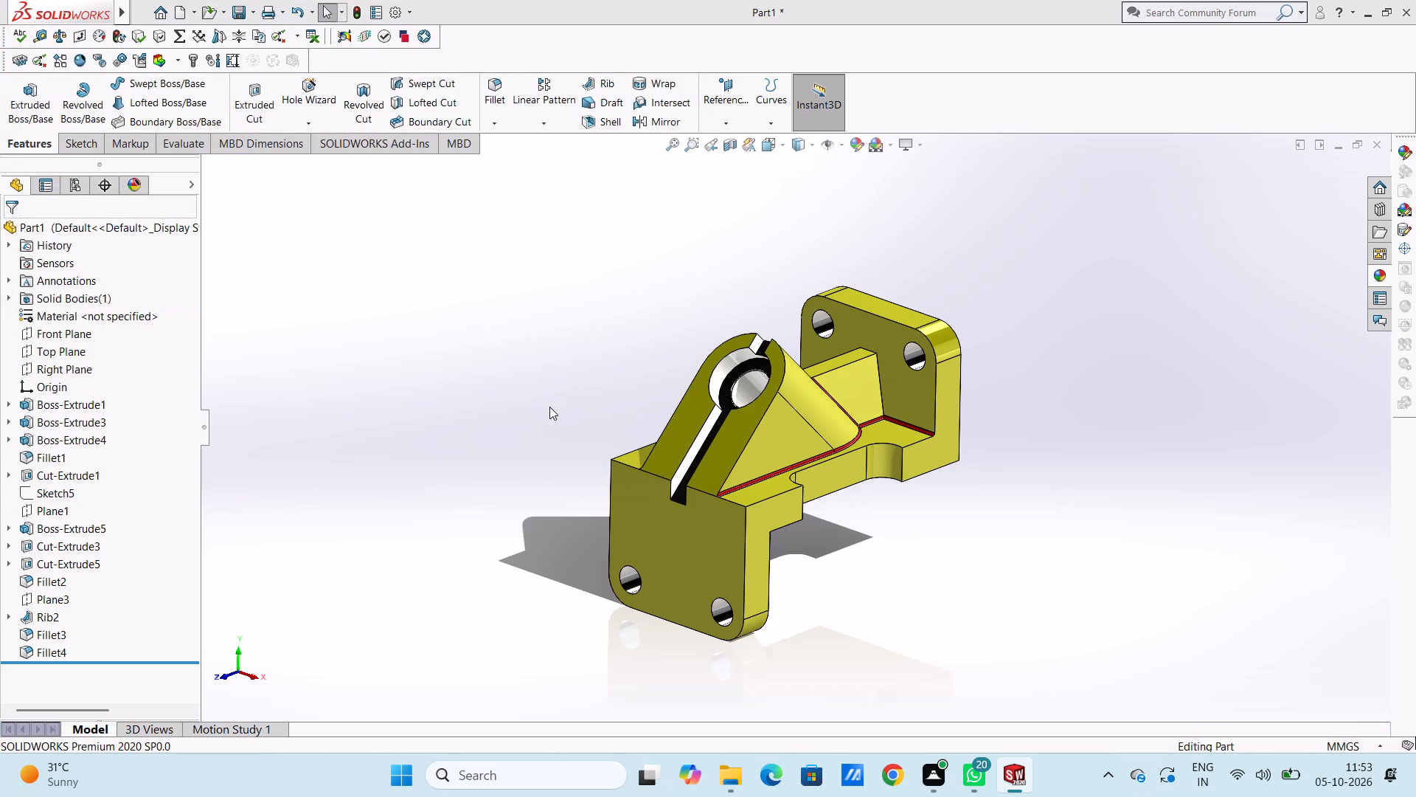